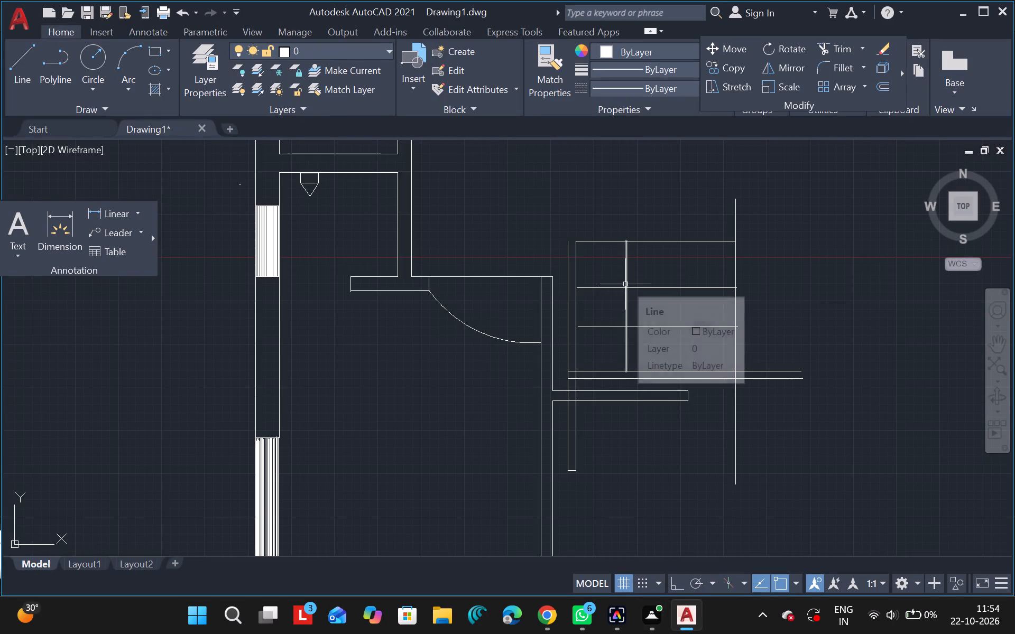
Draw a vertical line about 794 units long near the grid's left edge, from its top line to the lowest horizontal line.
scroll(625, 284, "up", 2, "ctrl")
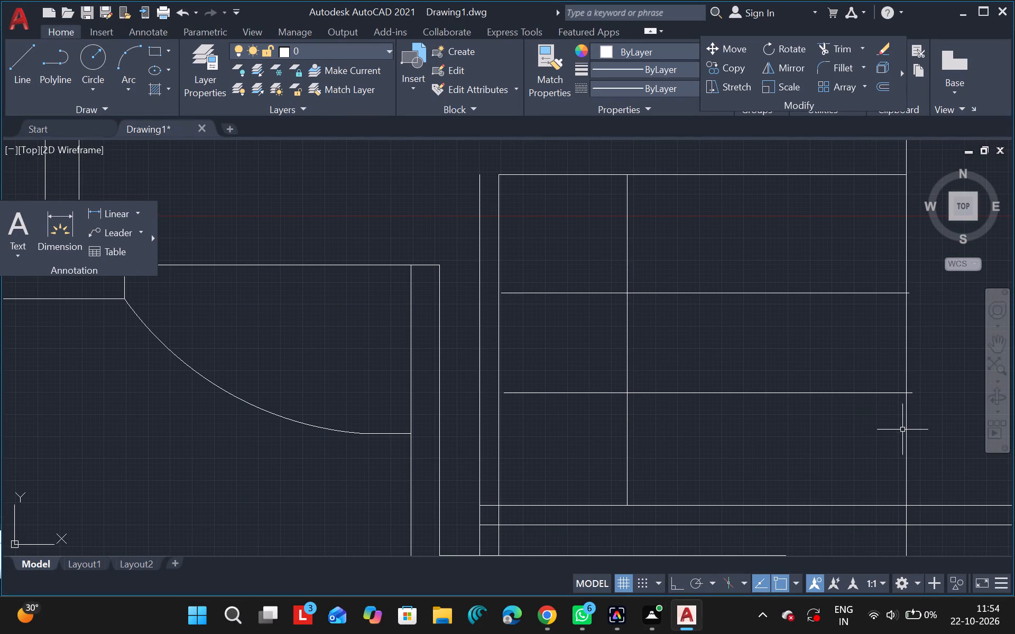
scroll(674, 362, "down", 2, "ctrl")
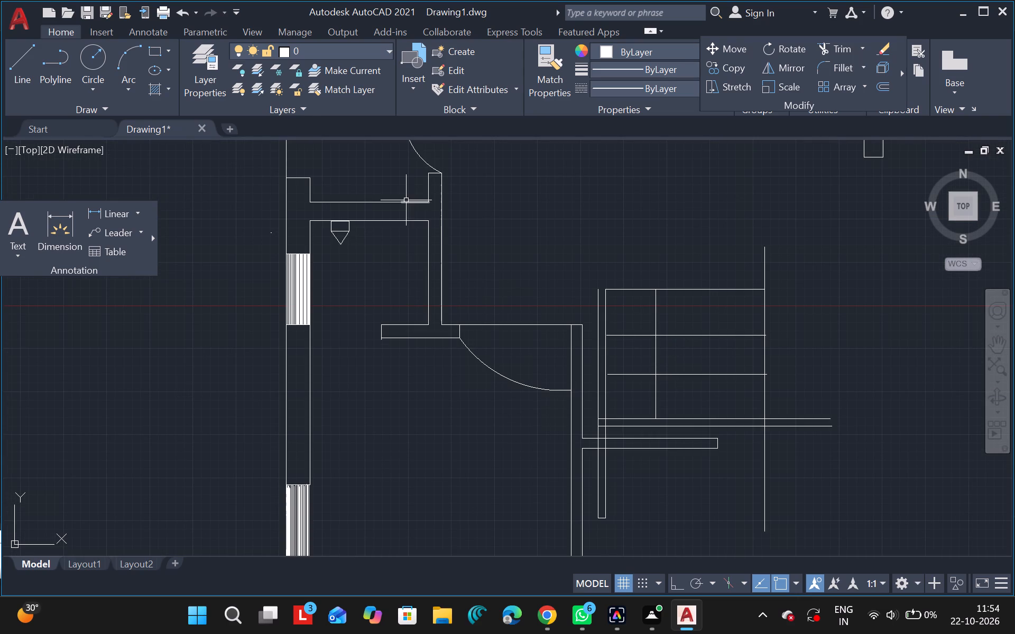
left_click(21, 60)
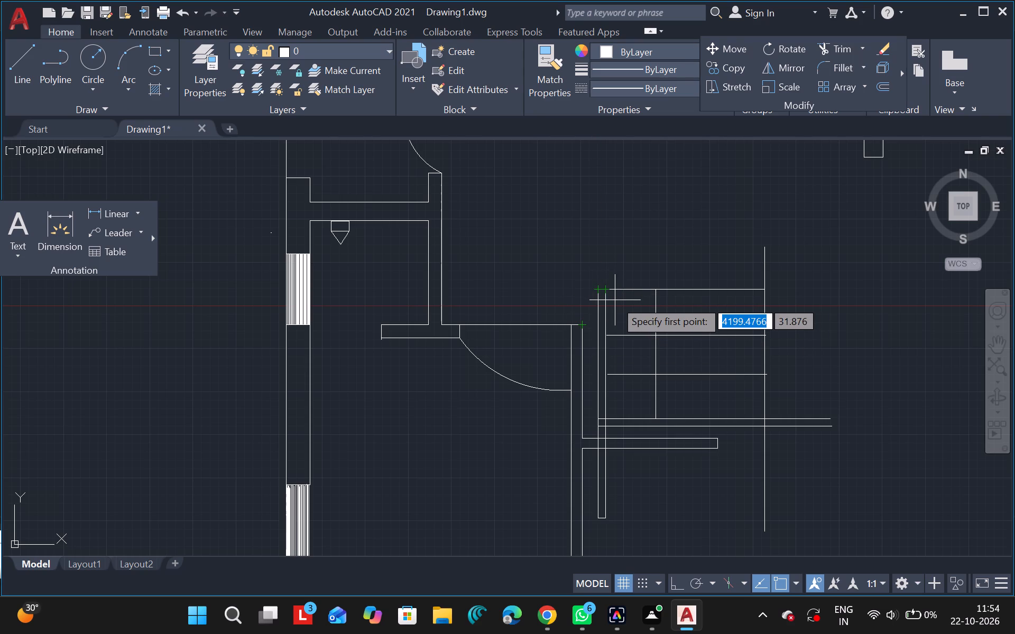
left_click_drag(615, 295, 616, 416)
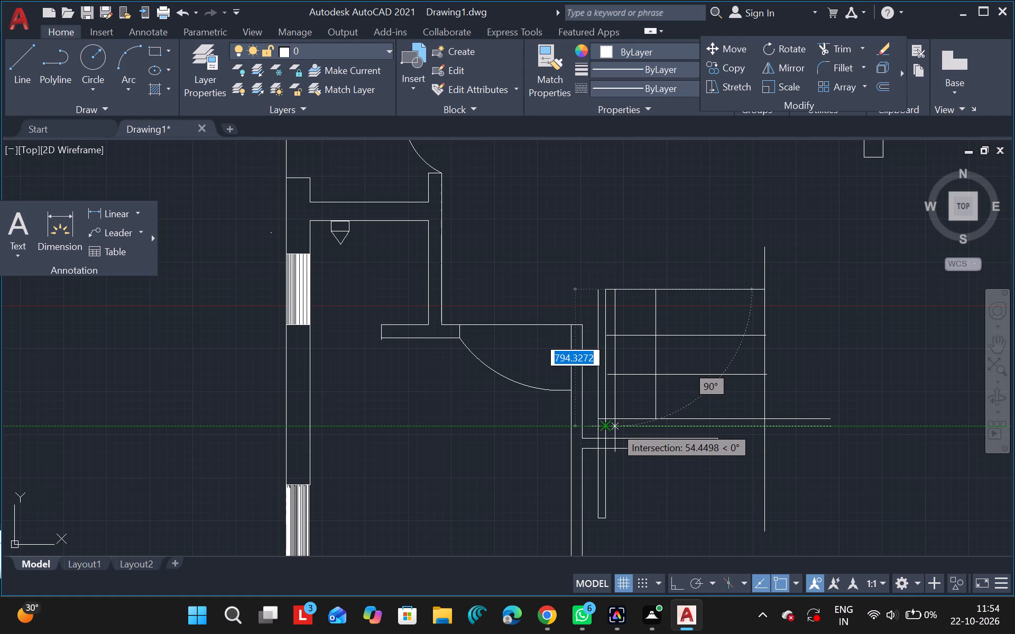
left_click(615, 426)
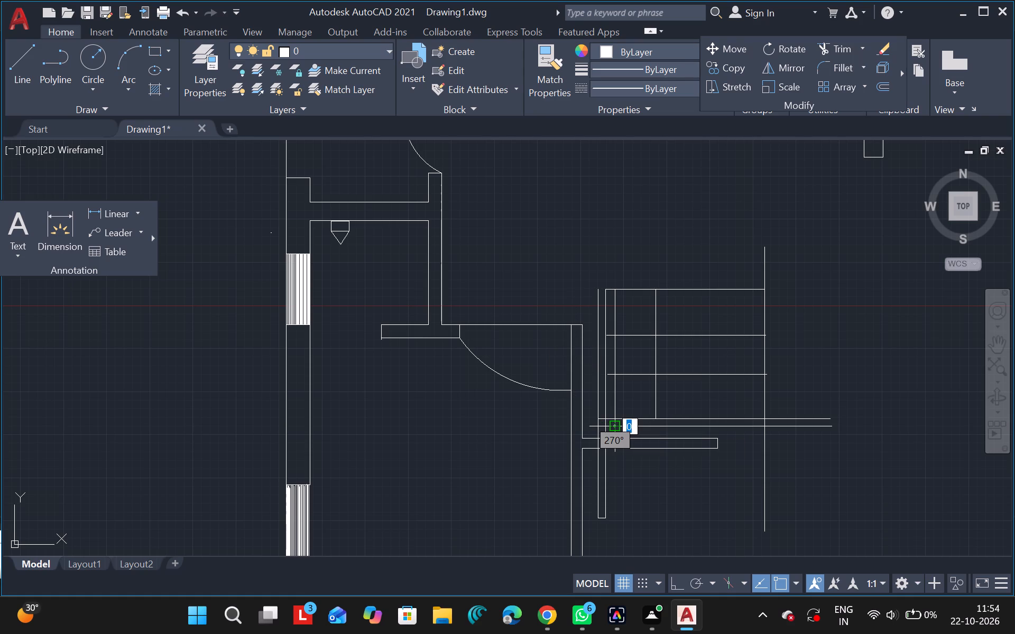
key("Escape")
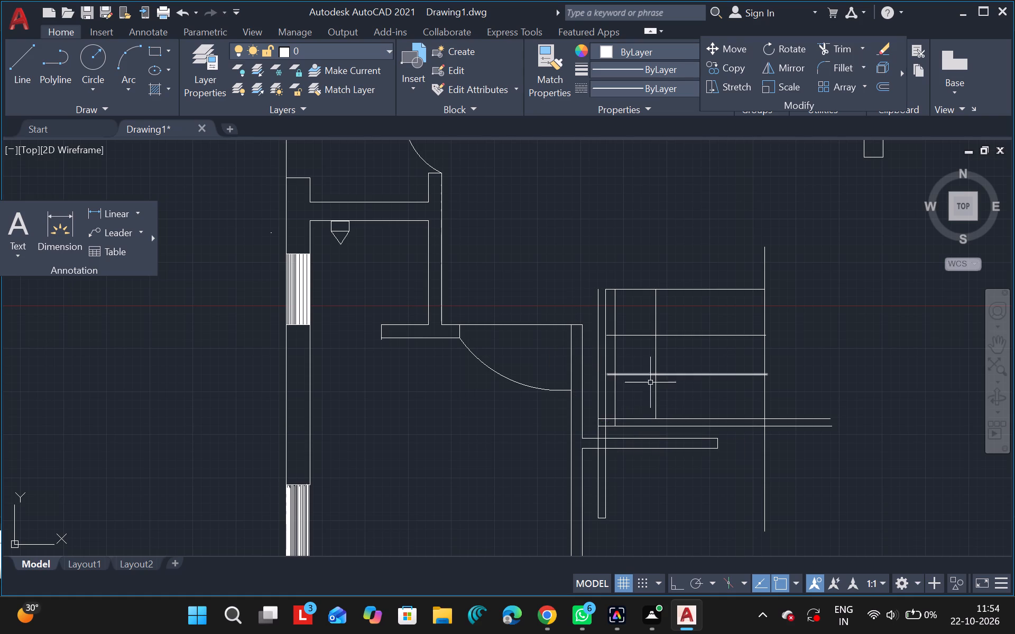
Delete the long vertical line crossing the right ends of the grid's horizontal lines.
scroll(673, 382, "up", 2, "ctrl")
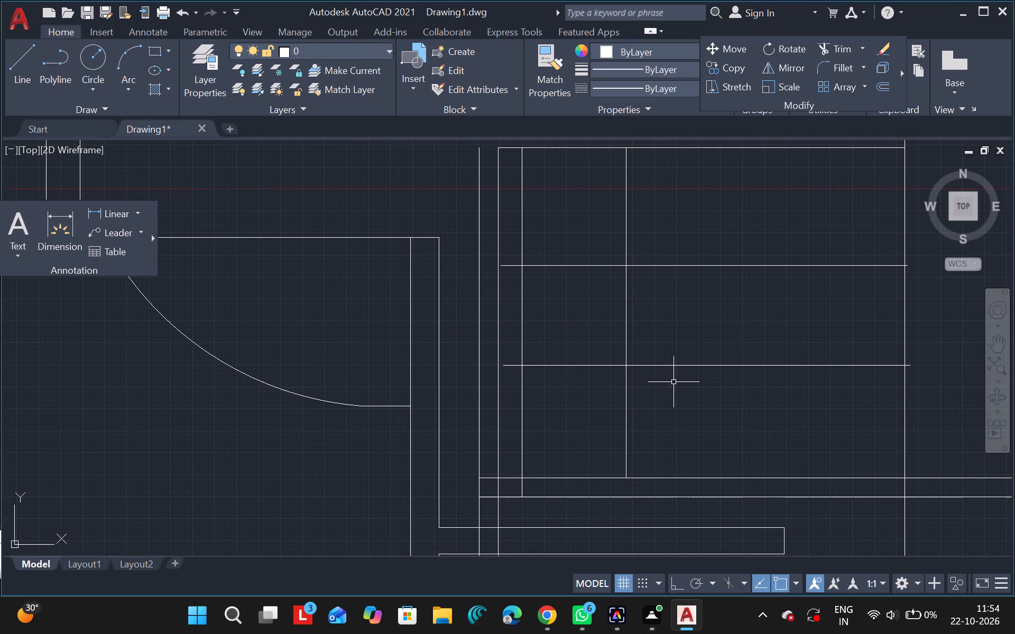
scroll(633, 434, "down", 3, "ctrl")
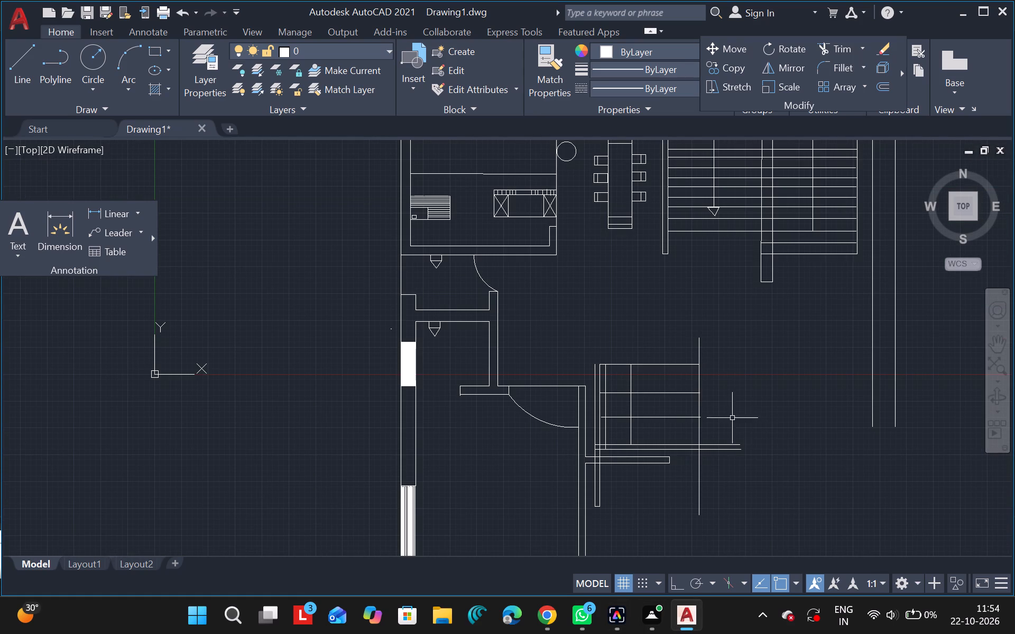
left_click(700, 436)
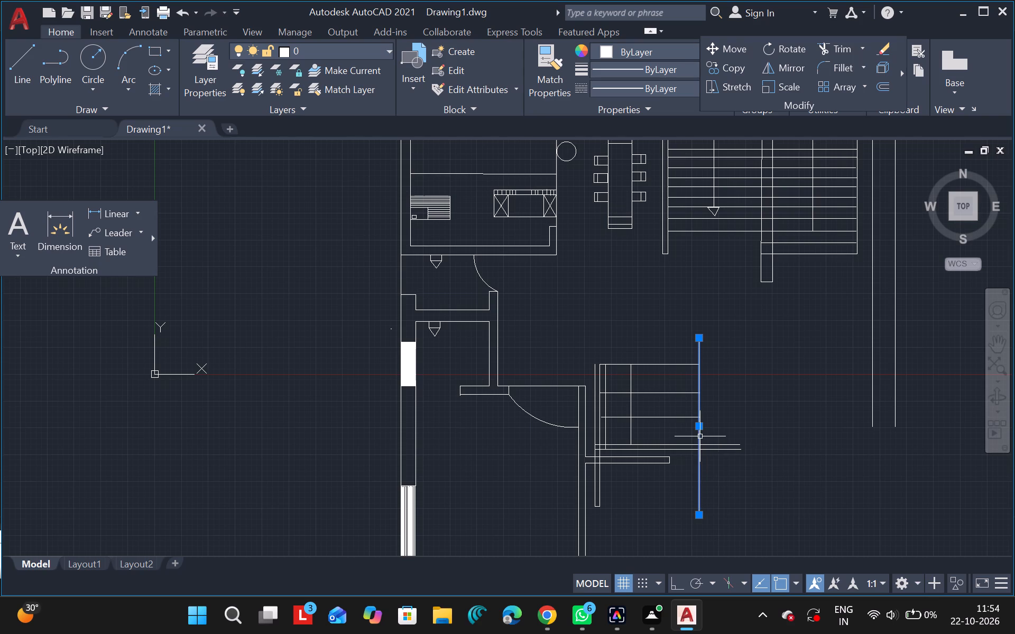
key("Delete")
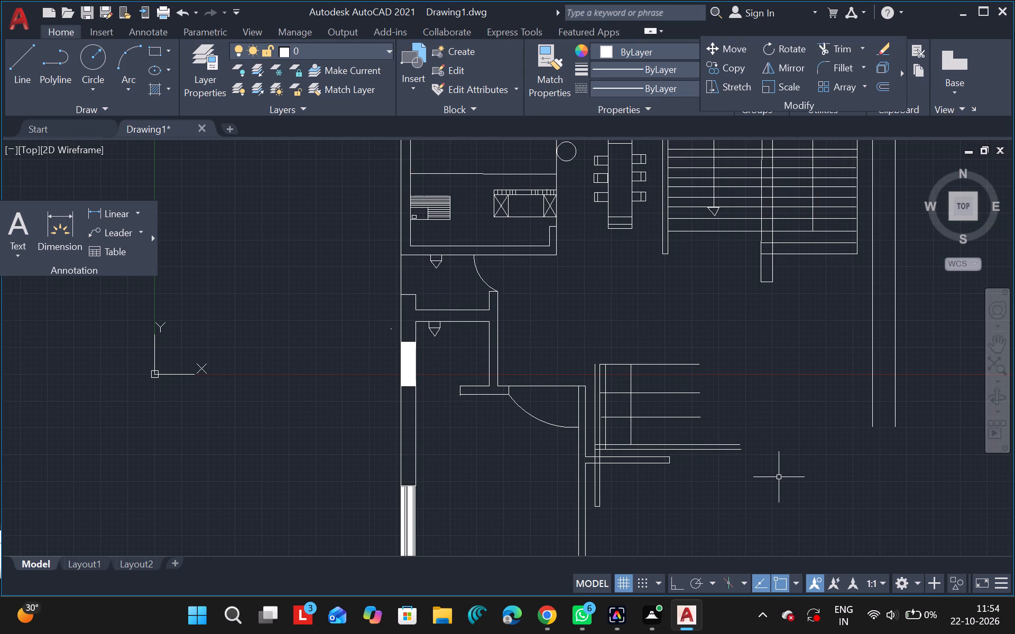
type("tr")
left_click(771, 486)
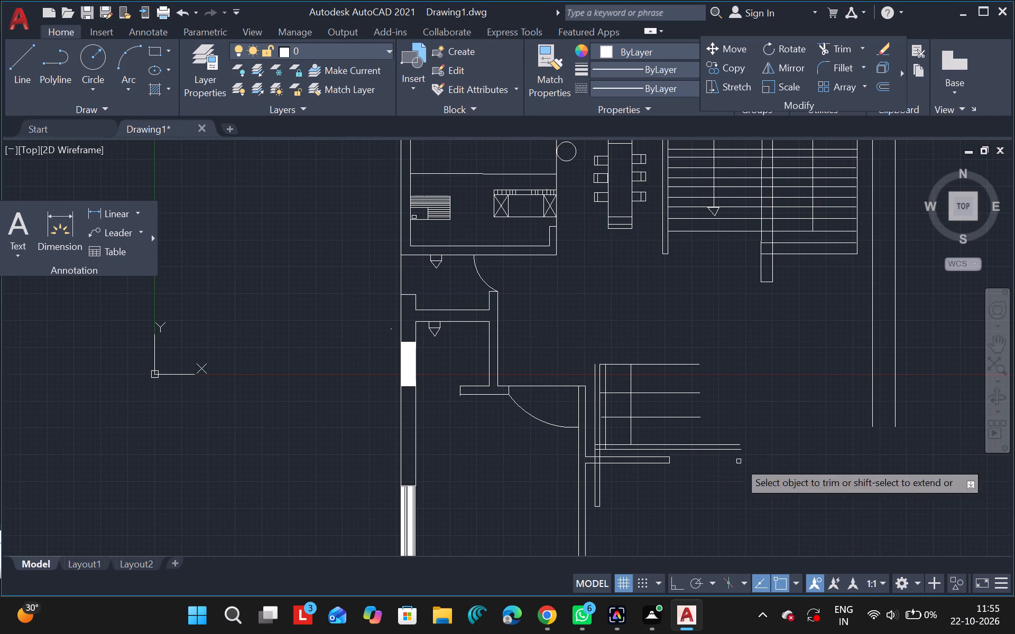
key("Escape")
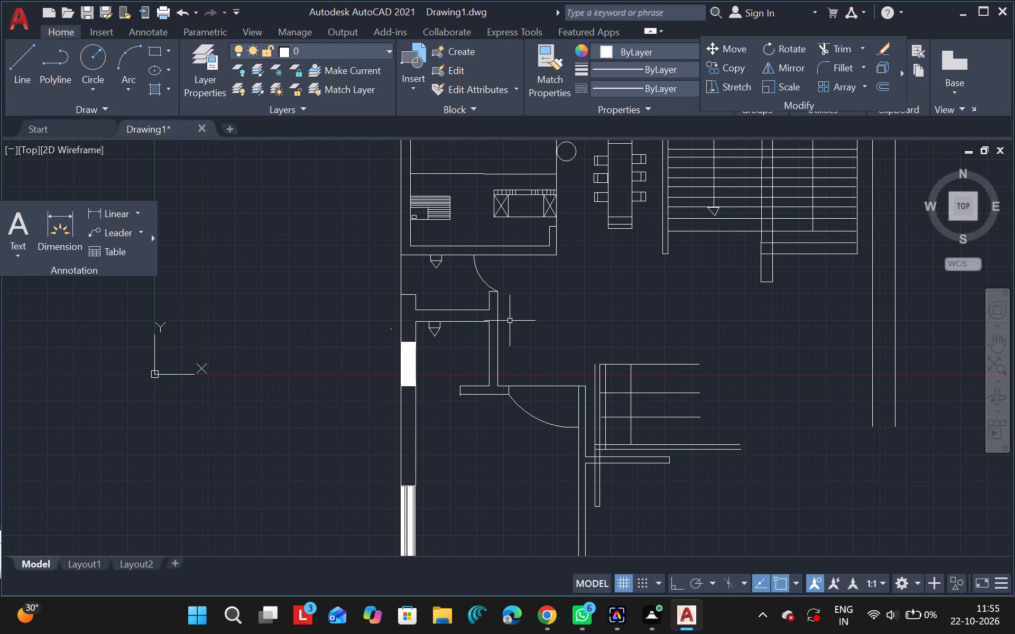
Draw a vertical line from the right end of the grid's top line down past the two bottom horizontal lines.
left_click(22, 58)
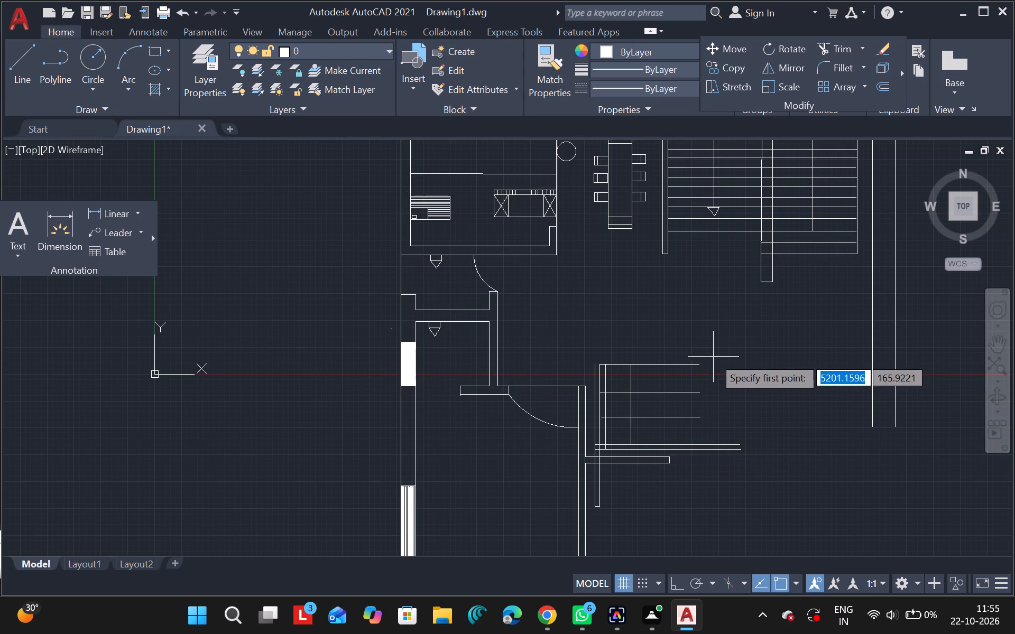
left_click(697, 367)
left_click_drag(697, 367, 729, 501)
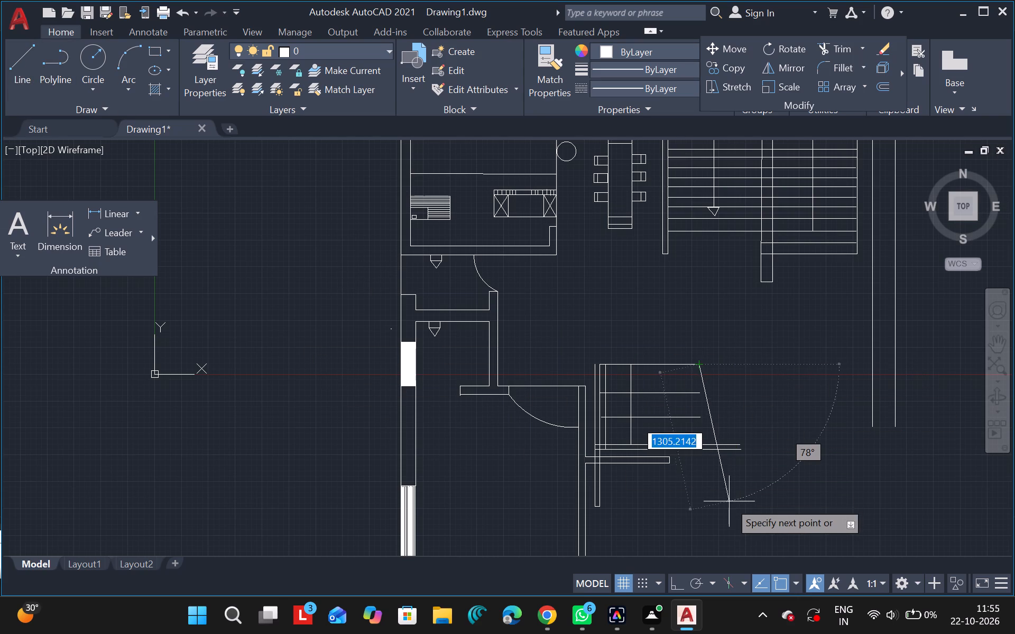
left_click(704, 515)
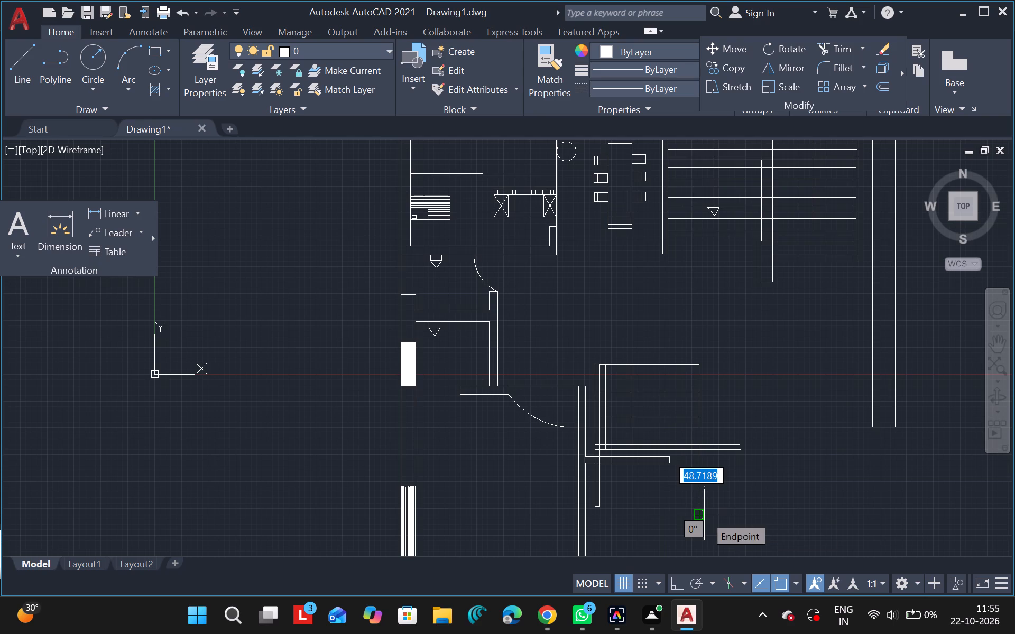
key("Escape")
Trim the two bottom horizontal lines beyond the new right-hand vertical line, and that line's tail below them.
type("tr")
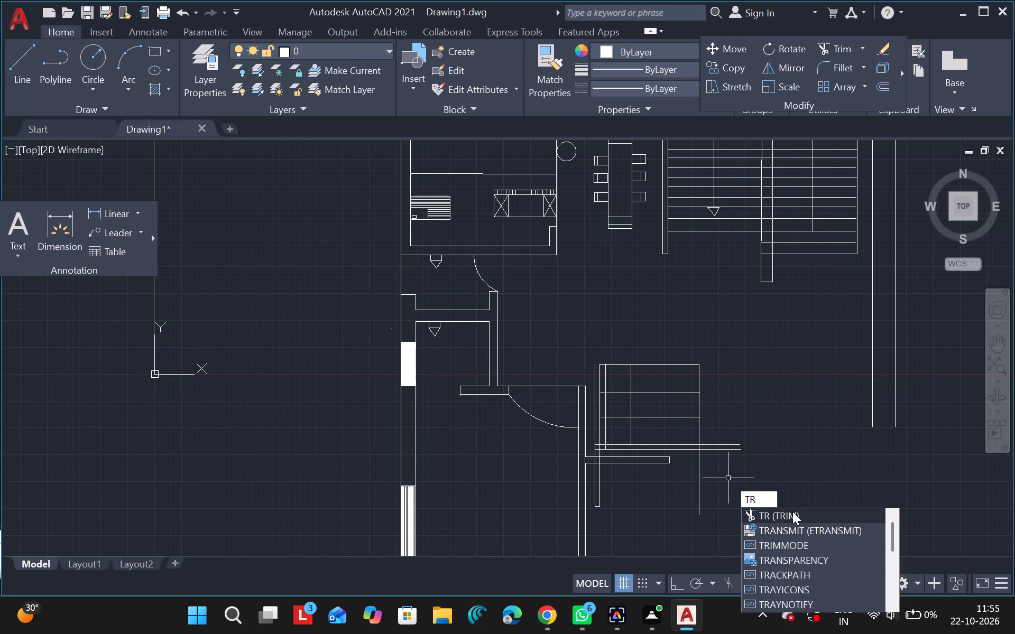
left_click_drag(792, 511, 713, 453)
left_click_drag(713, 453, 712, 443)
left_click(712, 443)
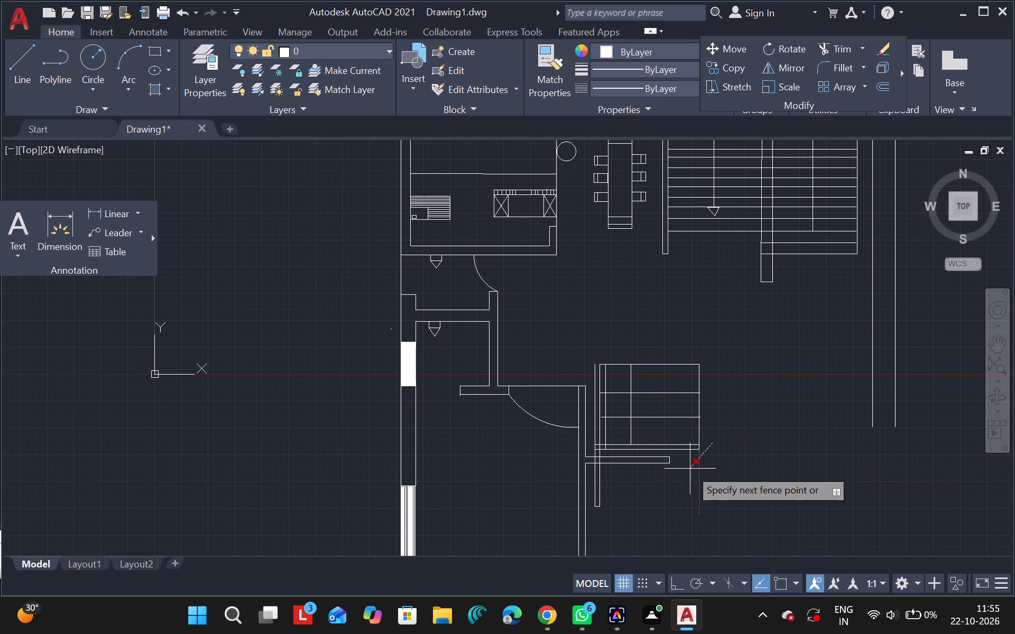
left_click(697, 469)
left_click_drag(697, 469, 710, 402)
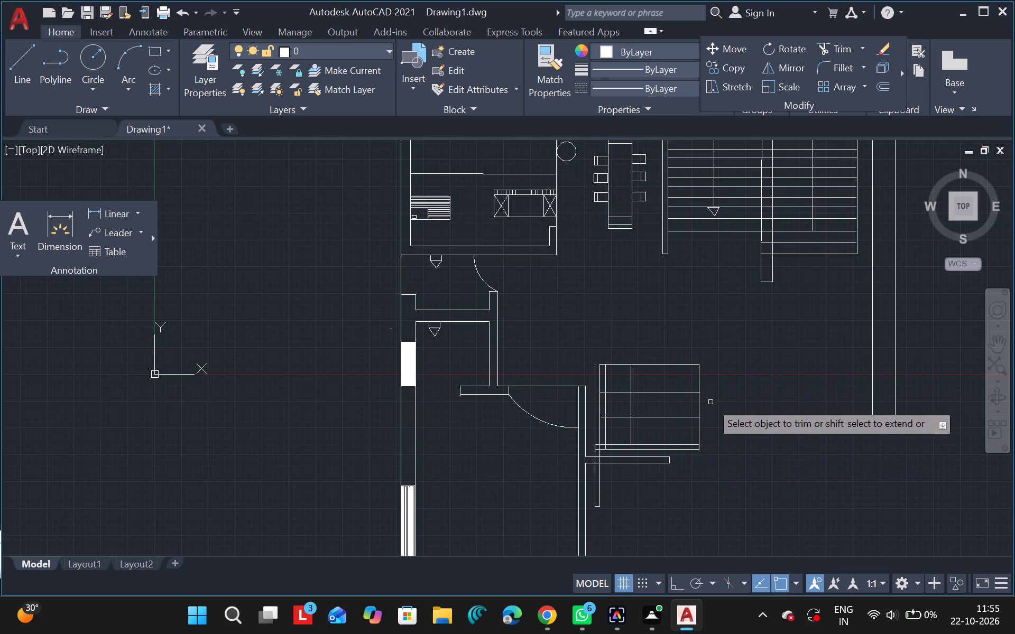
Trim away all remaining segments of the vertical line along the right ends of the grid's horizontal lines.
left_click_drag(710, 402, 700, 405)
left_click_drag(700, 405, 699, 381)
left_click_drag(699, 381, 698, 436)
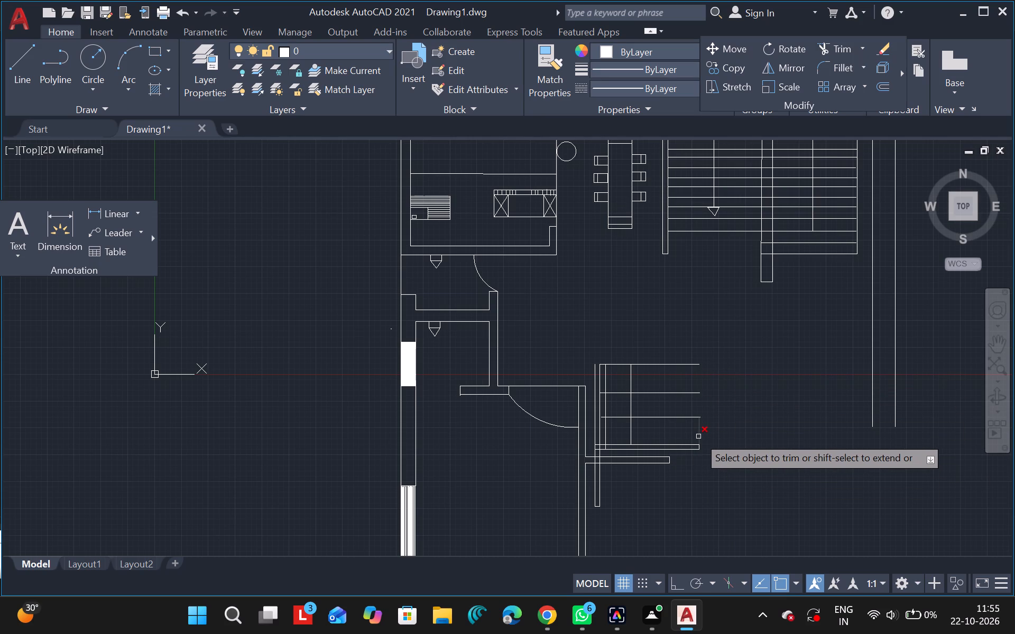
left_click_drag(698, 436, 699, 449)
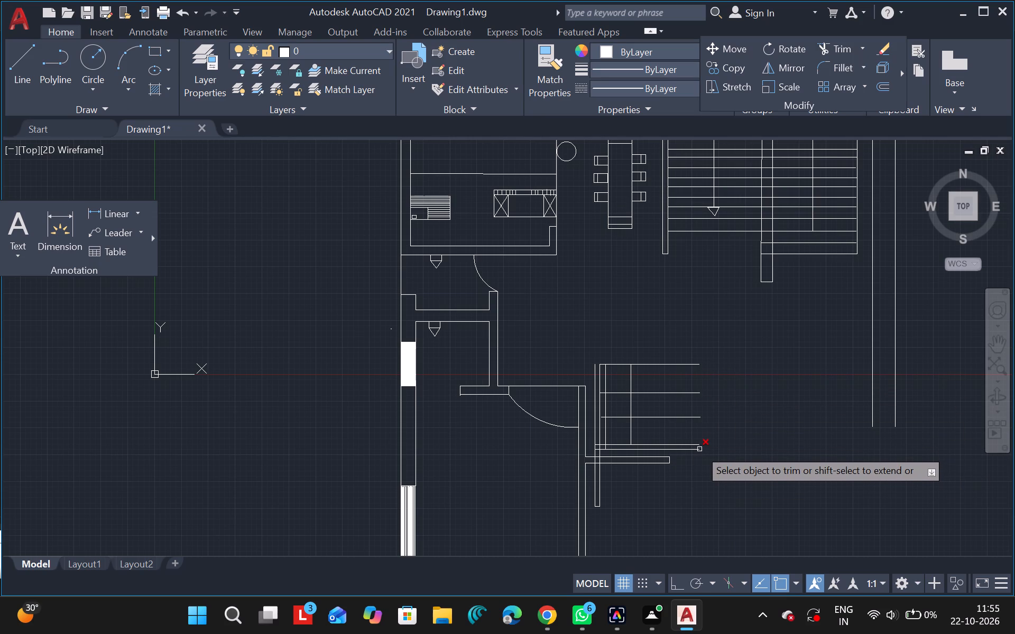
left_click_drag(699, 449, 699, 448)
left_click_drag(699, 448, 707, 440)
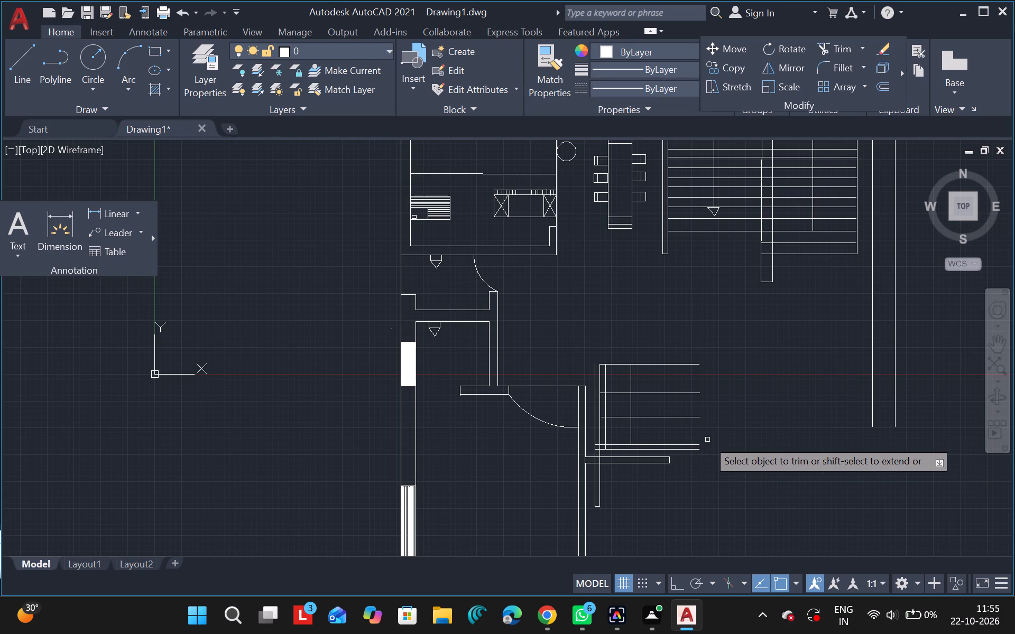
scroll(707, 440, "down", 1, "ctrl")
key("Escape")
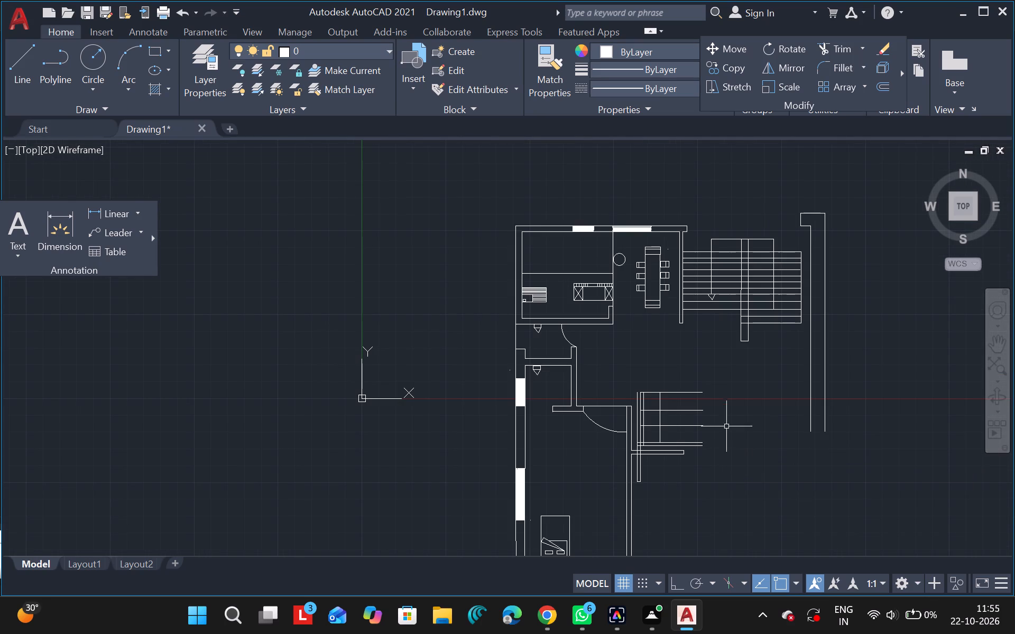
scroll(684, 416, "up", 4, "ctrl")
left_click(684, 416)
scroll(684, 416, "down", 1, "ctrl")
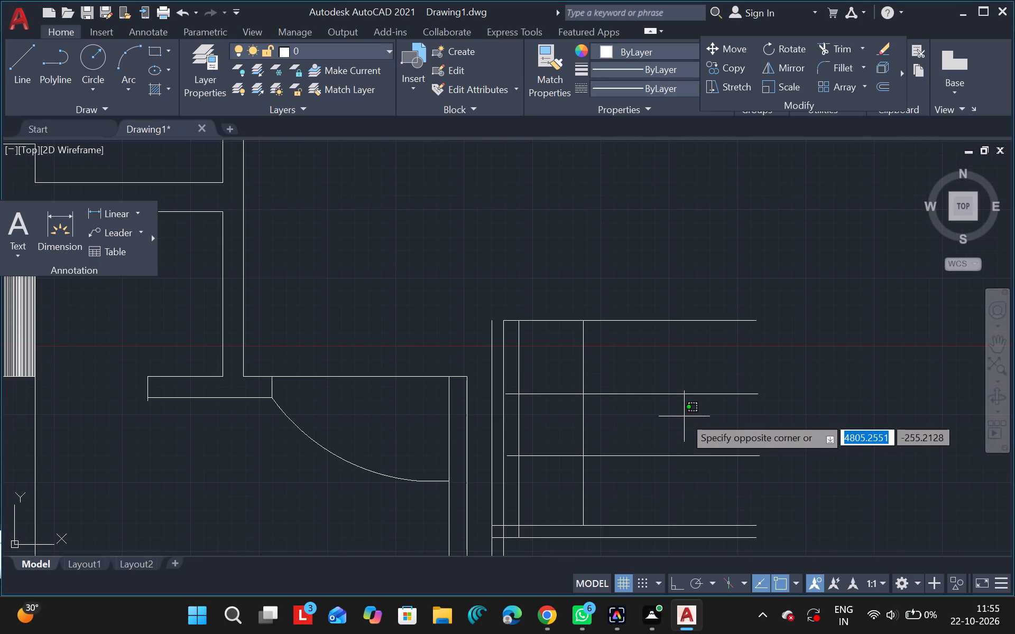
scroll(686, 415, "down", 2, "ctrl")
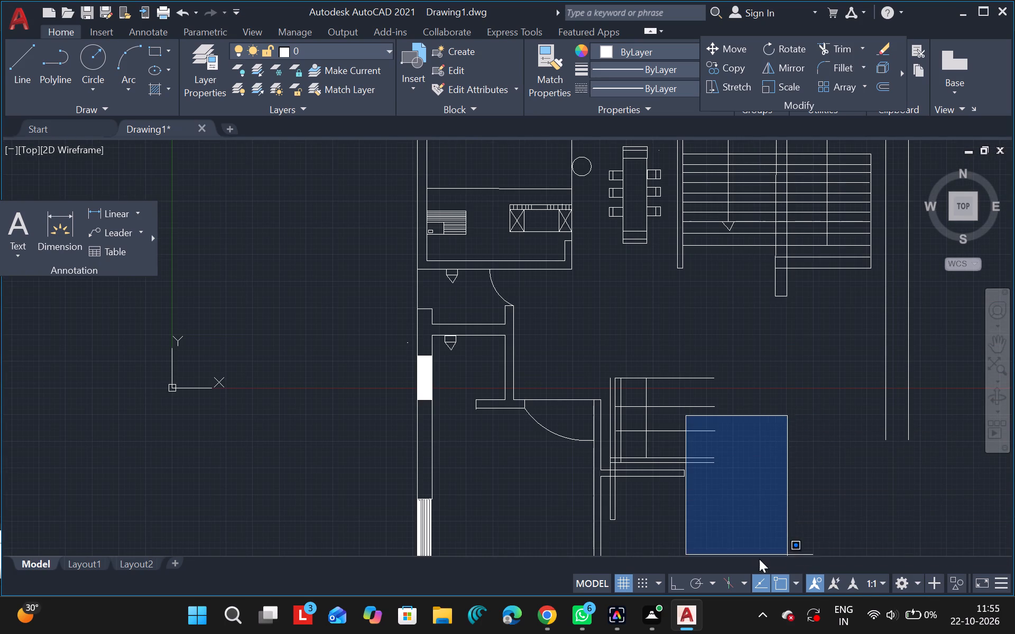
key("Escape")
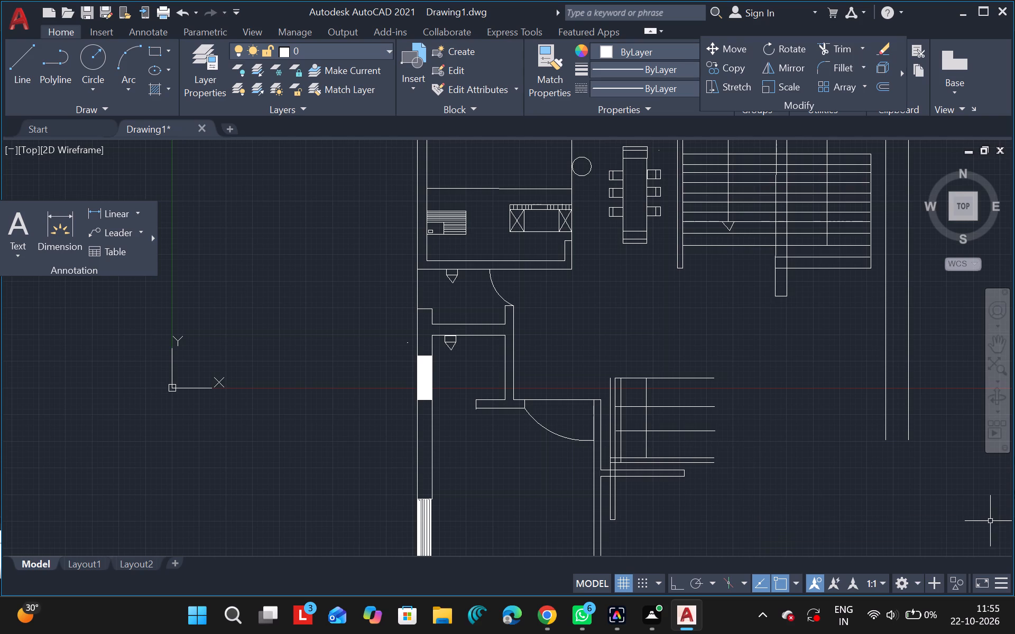
Trim the lower part of the double vertical lines where it extends below the horizontal wall strip beside the bedroom.
left_click(992, 343)
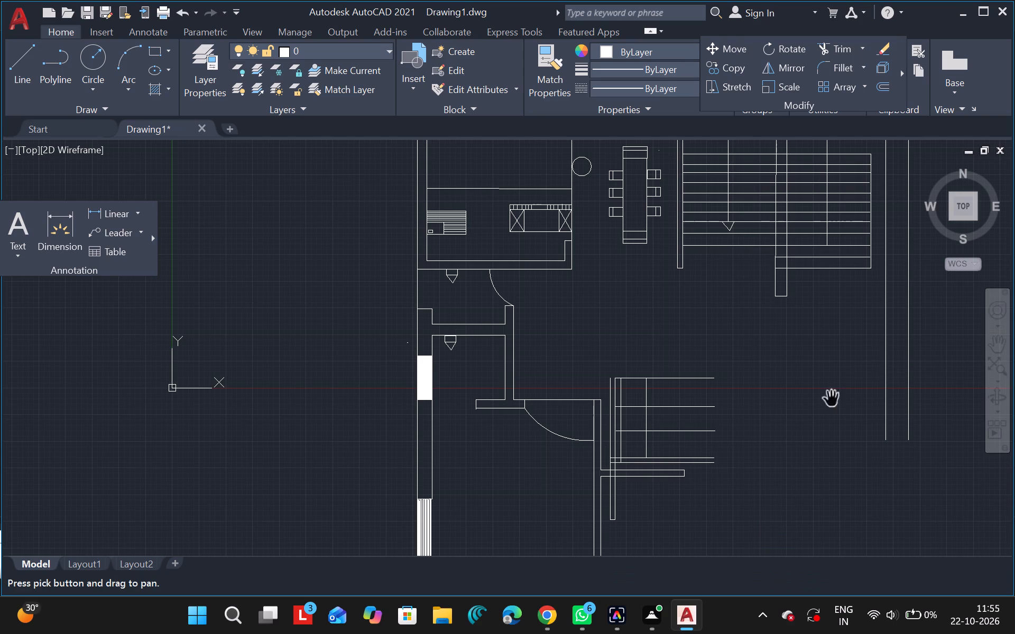
left_click_drag(518, 458, 393, 432)
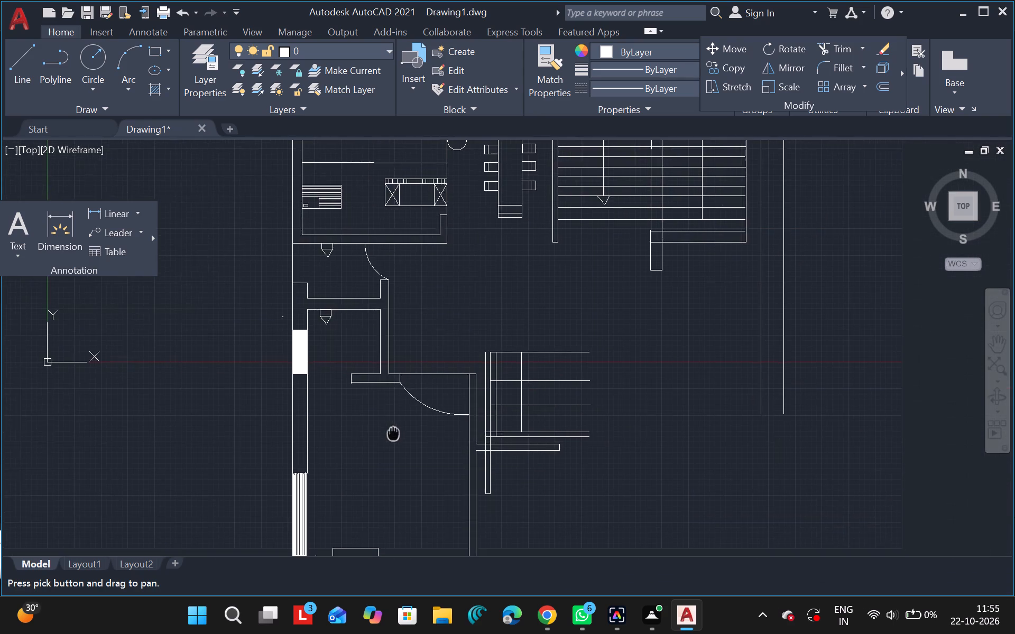
left_click_drag(393, 432, 313, 366)
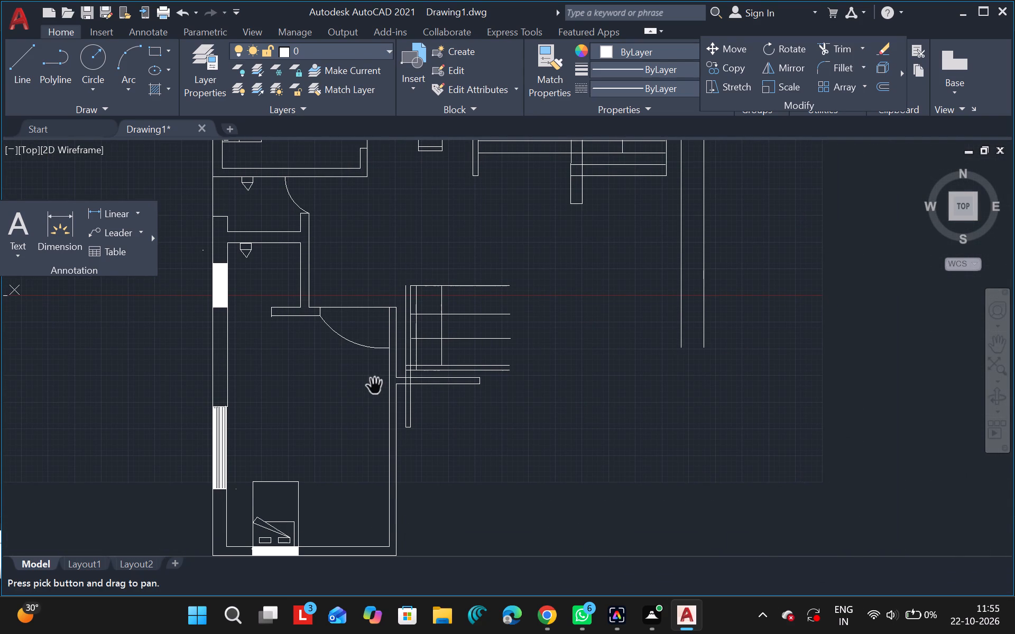
key("Escape")
type("tr")
left_click_drag(438, 444, 399, 402)
left_click_drag(401, 401, 421, 400)
left_click_drag(421, 400, 407, 425)
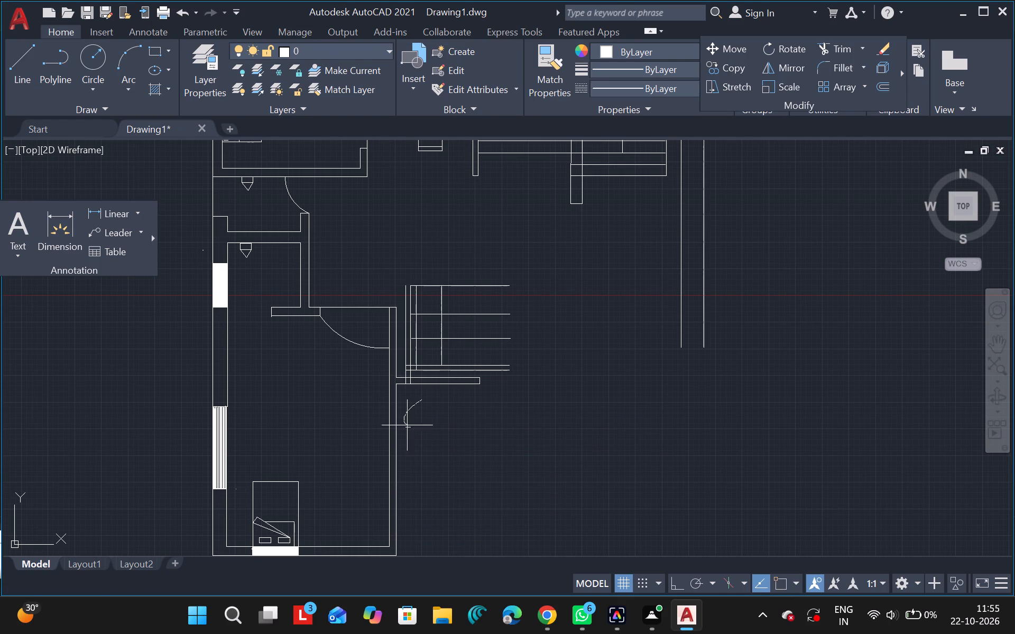
left_click_drag(407, 425, 413, 433)
left_click(413, 433)
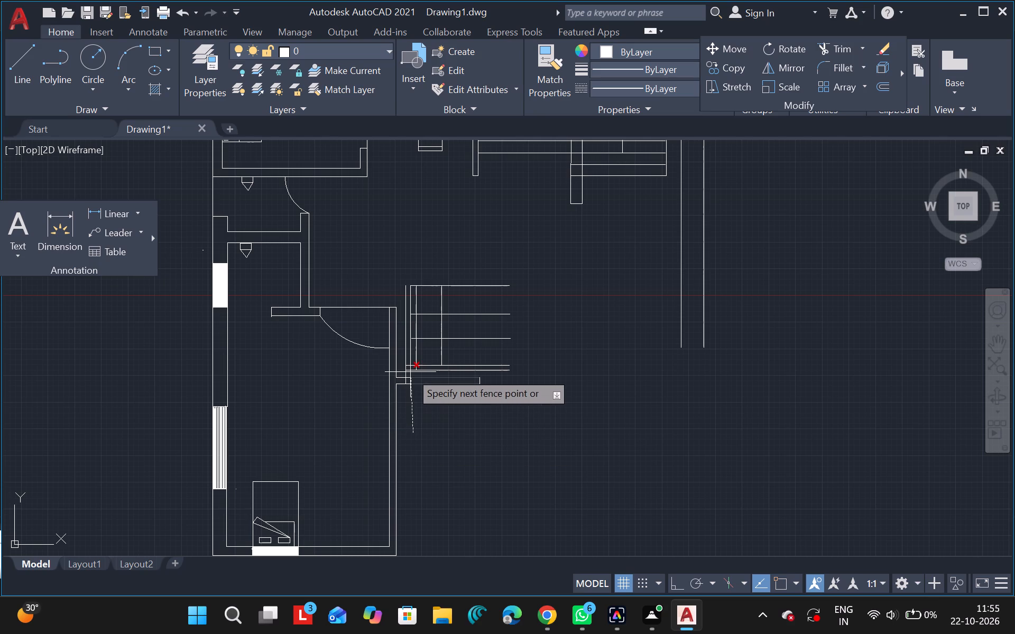
scroll(416, 417, "up", 5, "ctrl")
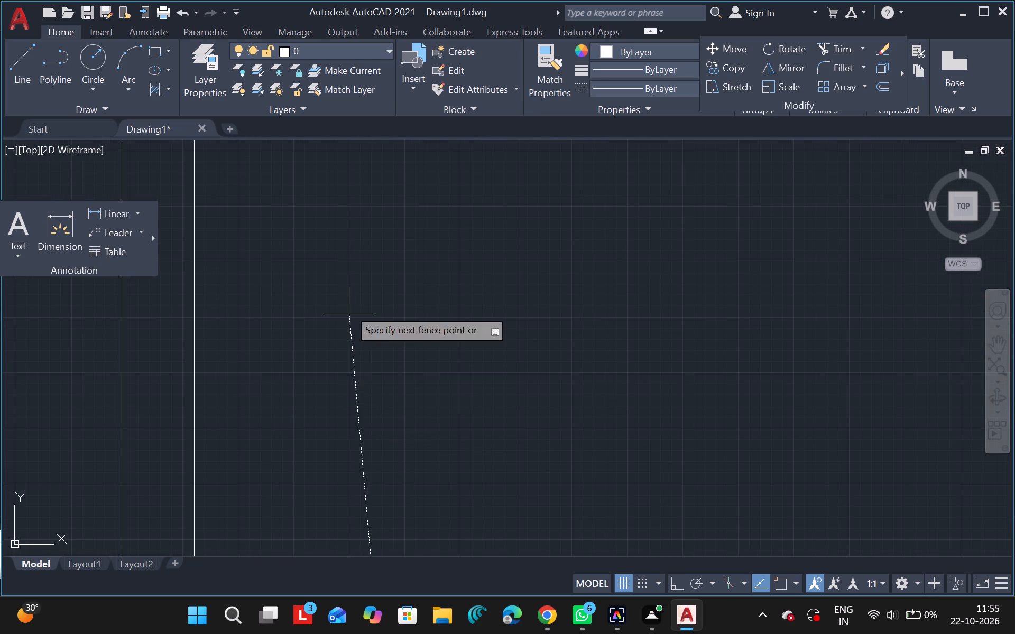
key("Escape")
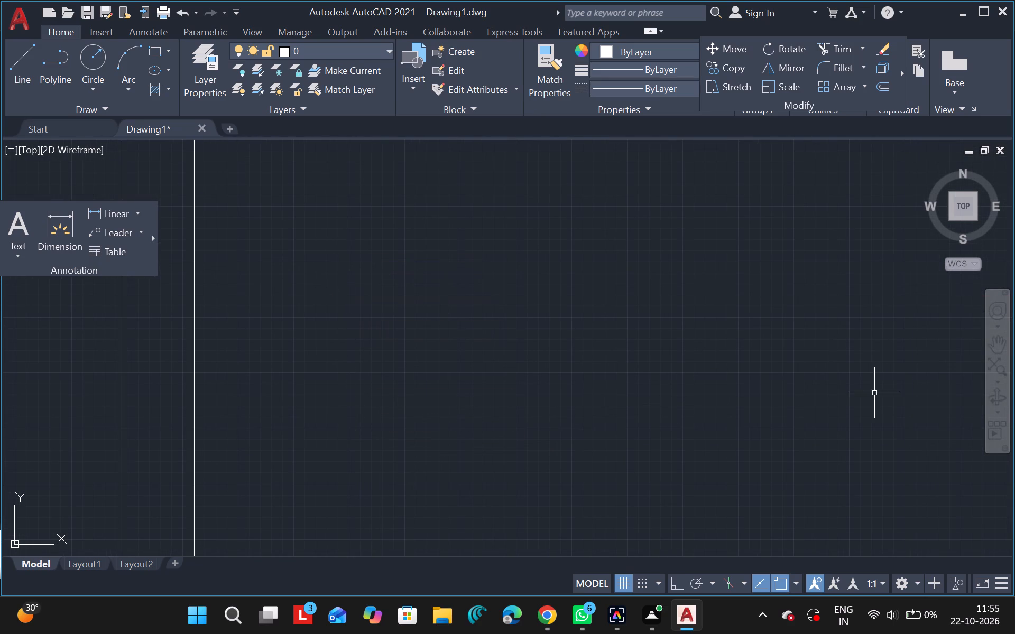
Trim the double vertical lines where they cross between the two horizontal lines of the wall strip below the grid.
left_click(996, 353)
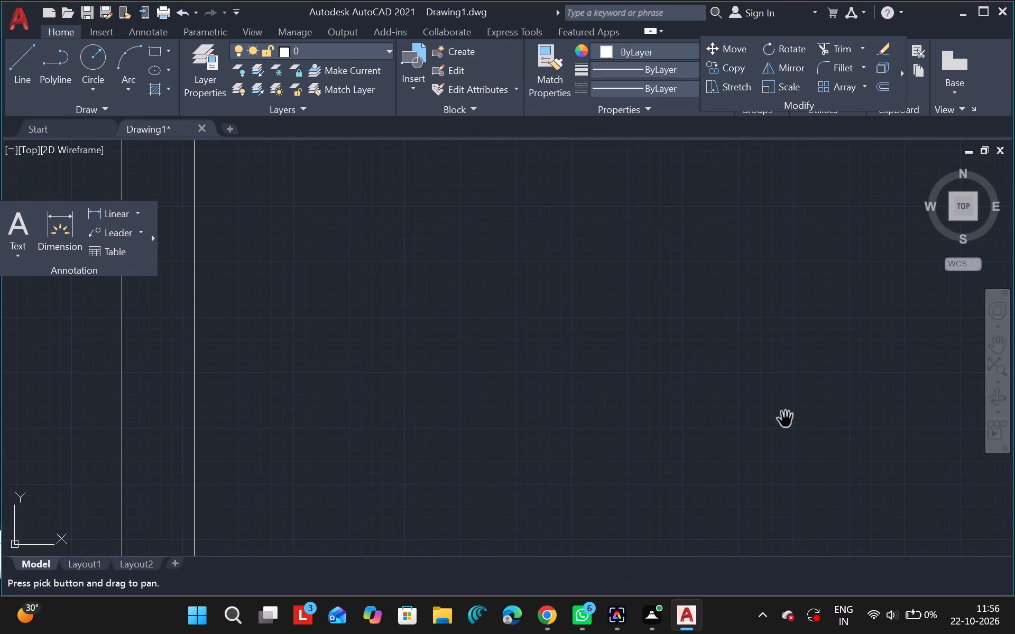
left_click_drag(786, 419, 828, 633)
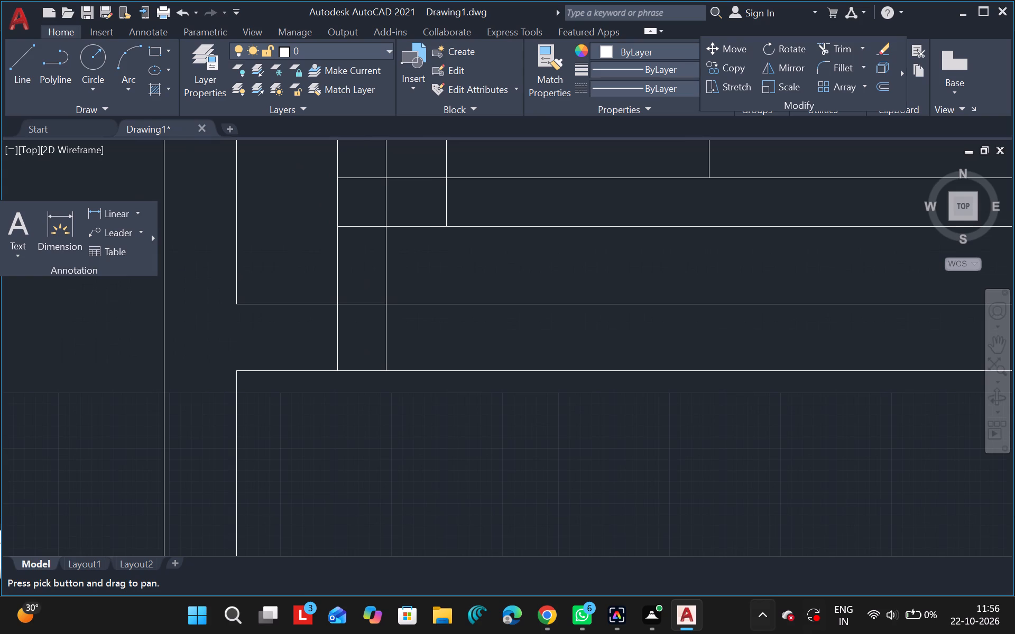
key("Escape")
type("tr")
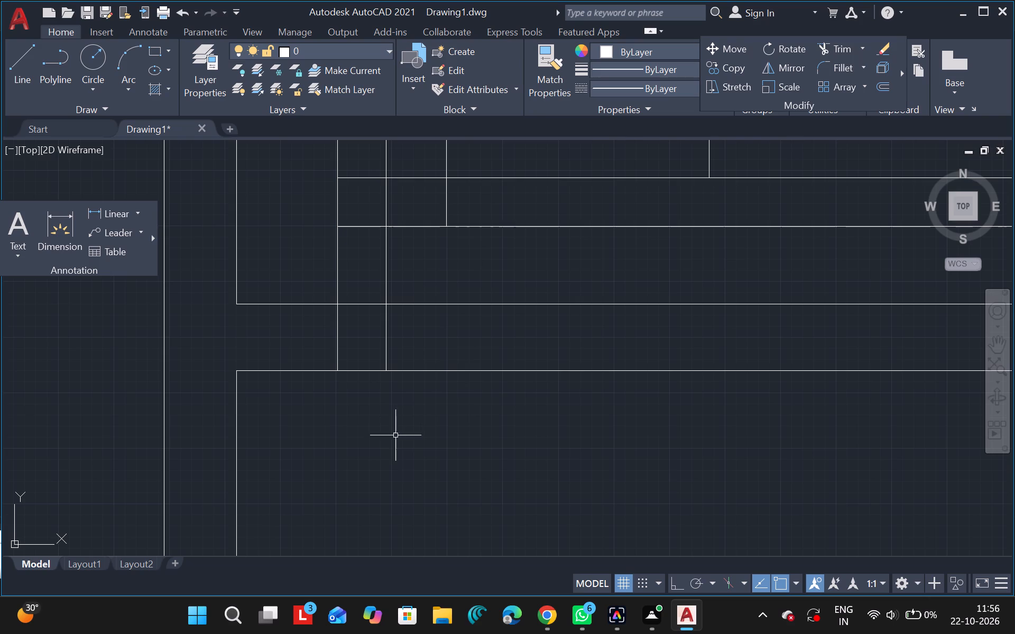
type("tr")
key("Escape")
type("tr")
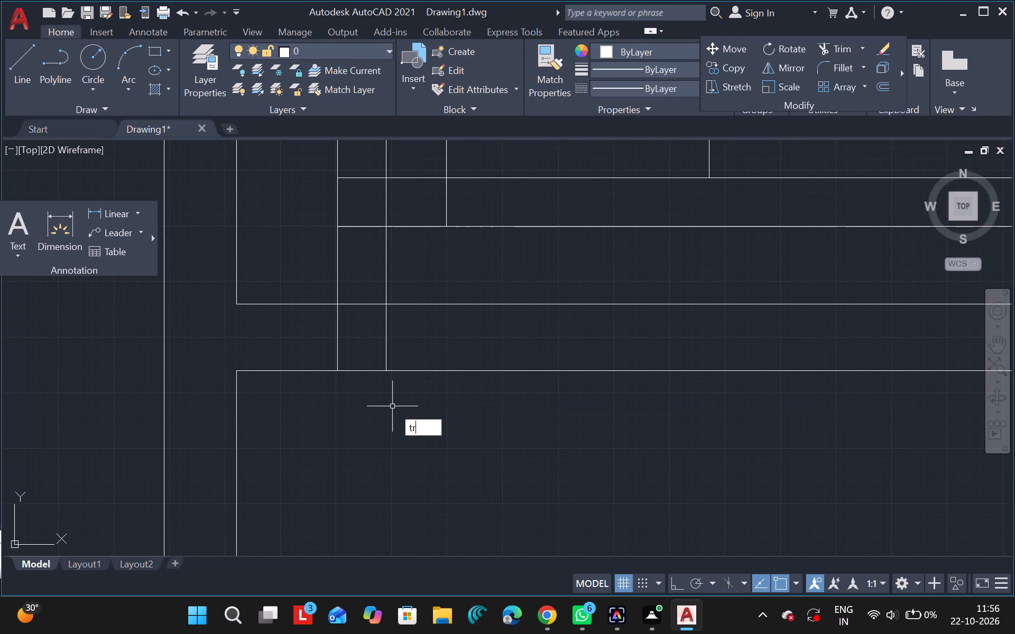
left_click(464, 443)
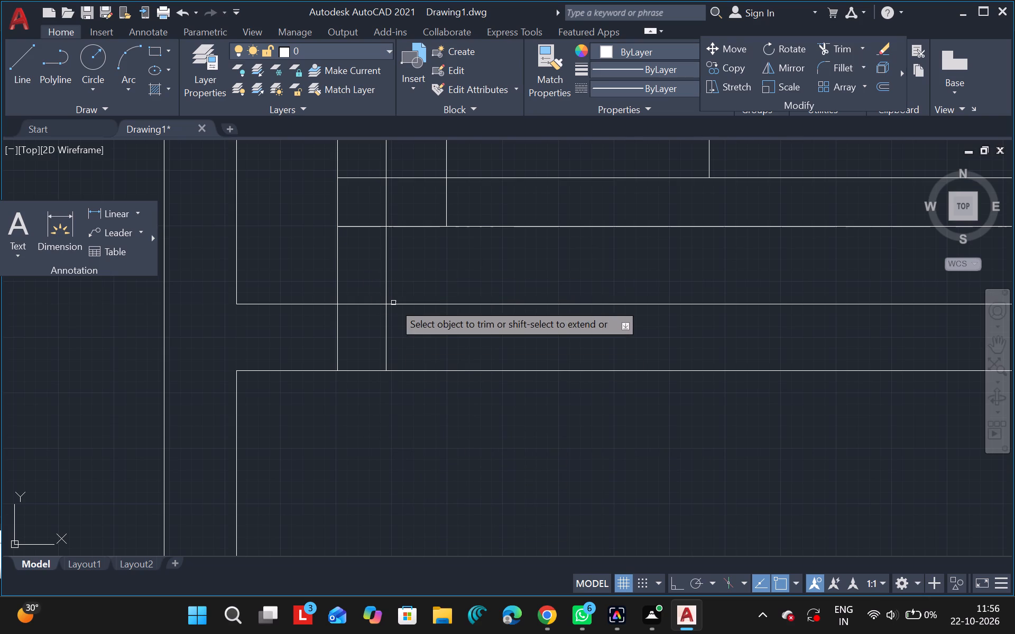
left_click(382, 323)
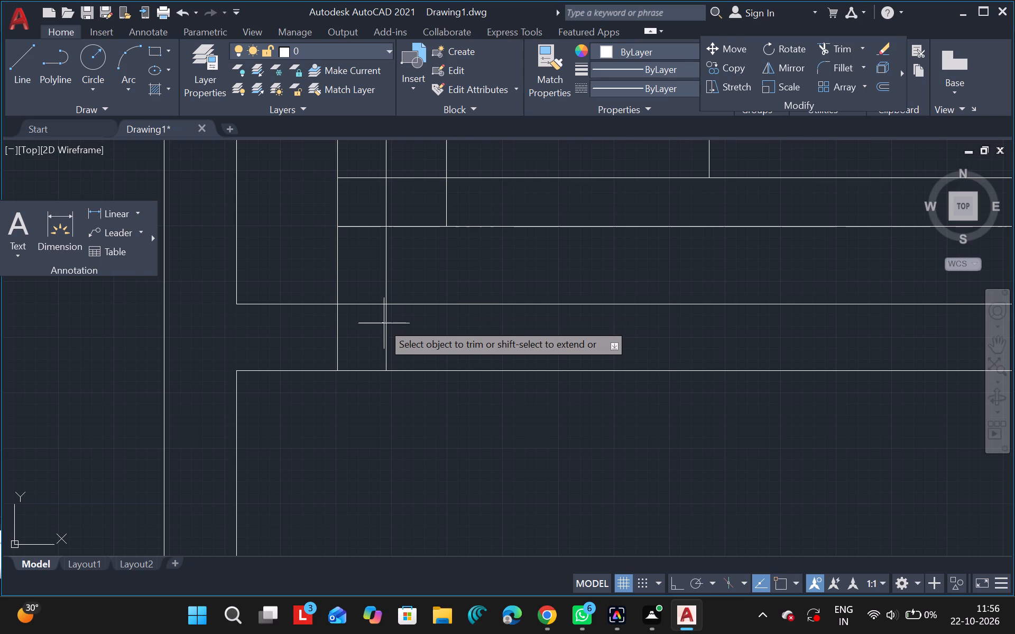
left_click(385, 323)
left_click(336, 329)
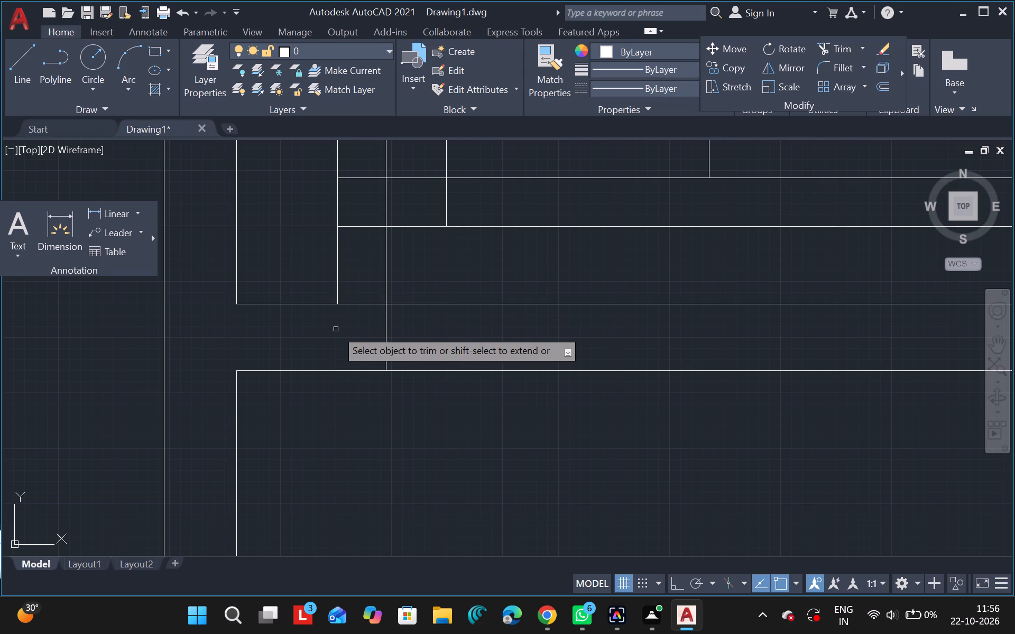
left_click(385, 330)
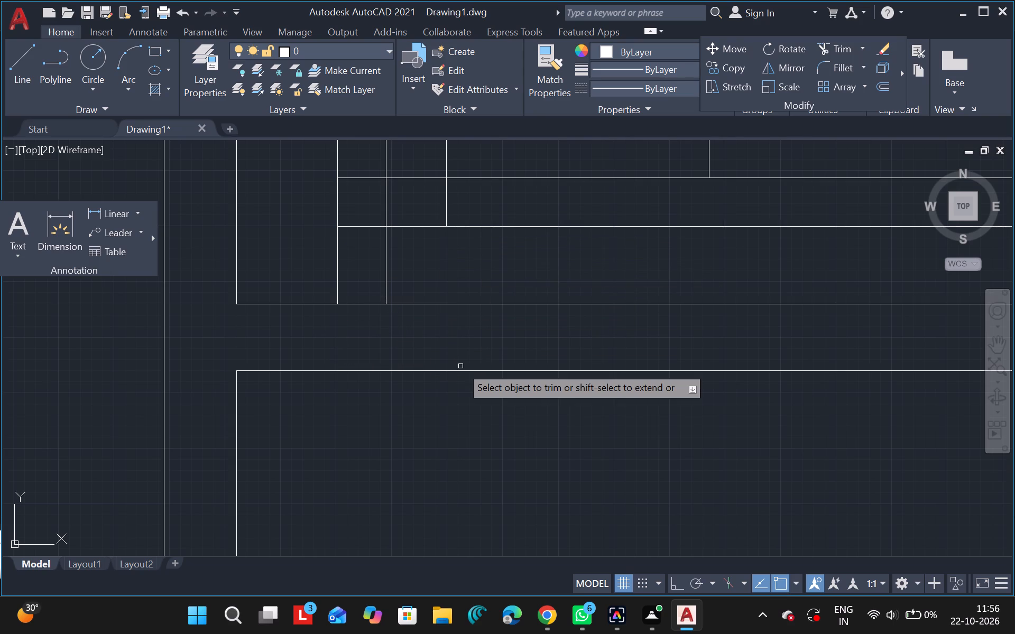
Trim the double vertical lines' remaining stubs between the grid's bottom horizontal line and the wall strip.
scroll(460, 366, "down", 3, "ctrl")
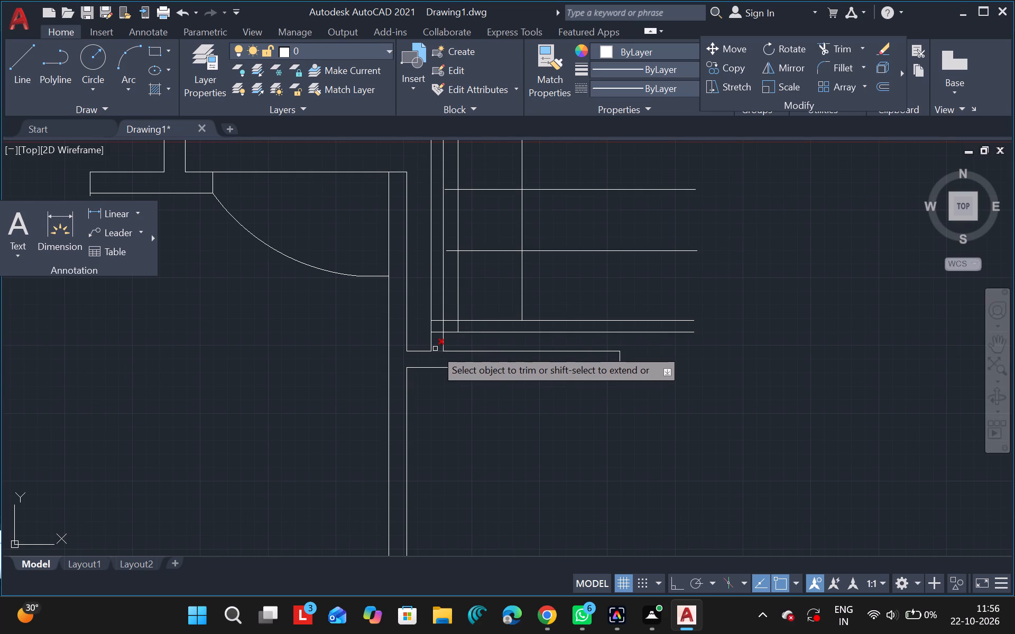
left_click_drag(431, 345, 441, 341)
left_click(441, 341)
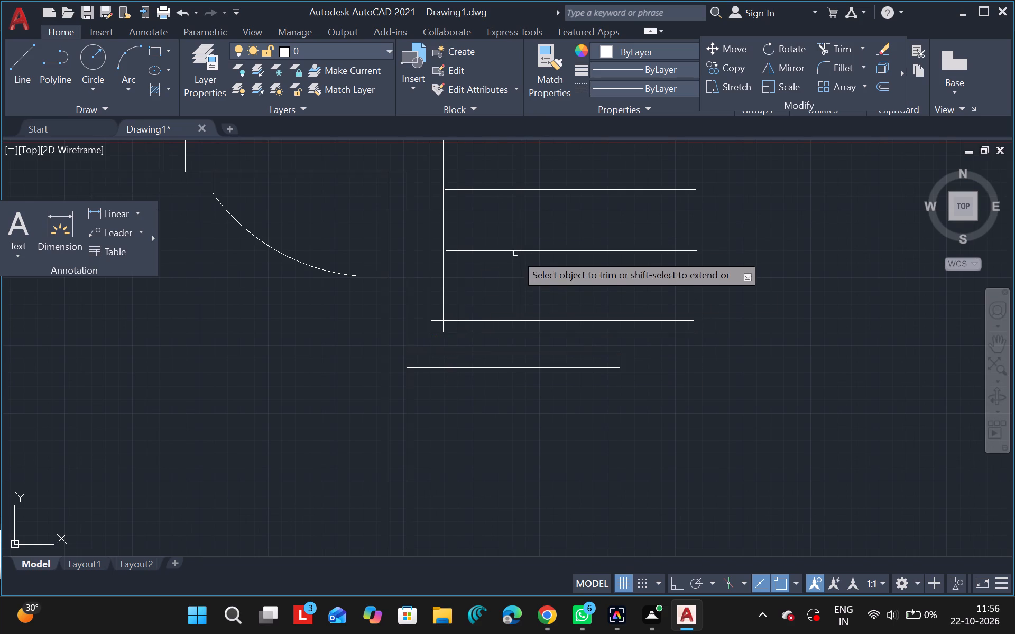
key("Escape")
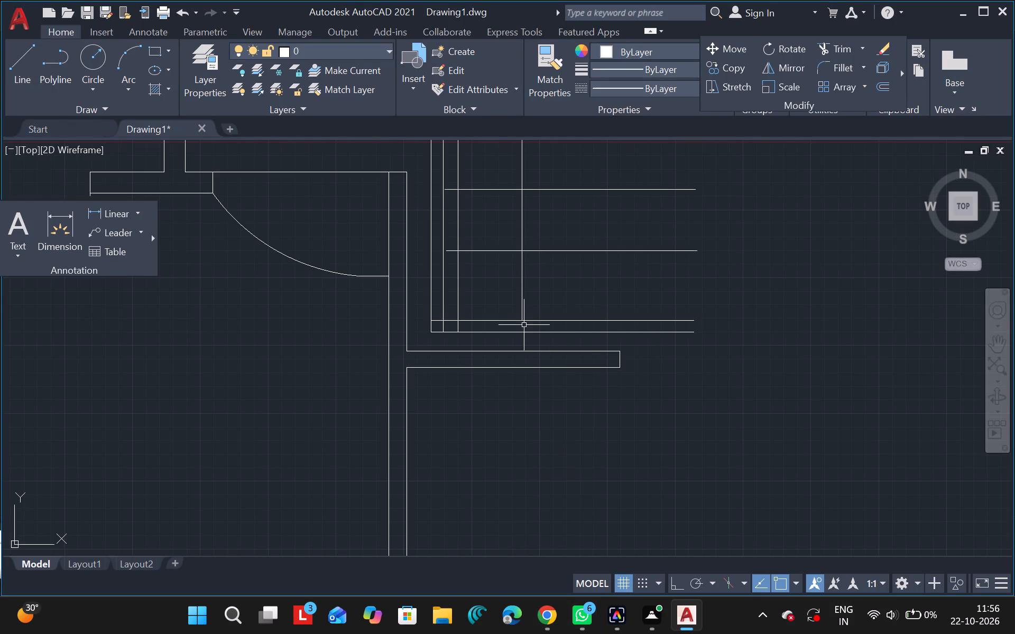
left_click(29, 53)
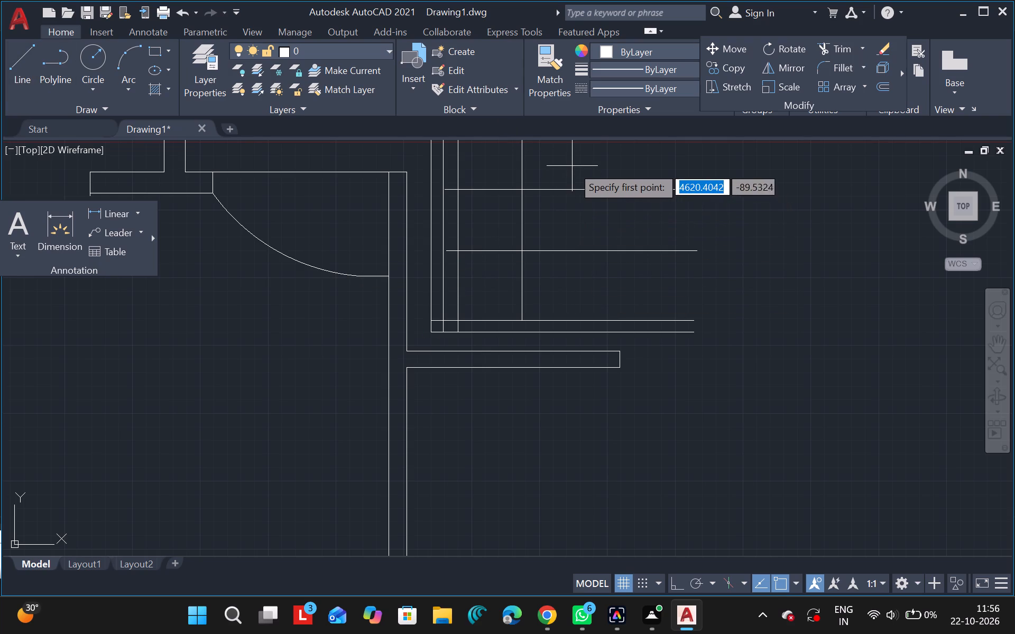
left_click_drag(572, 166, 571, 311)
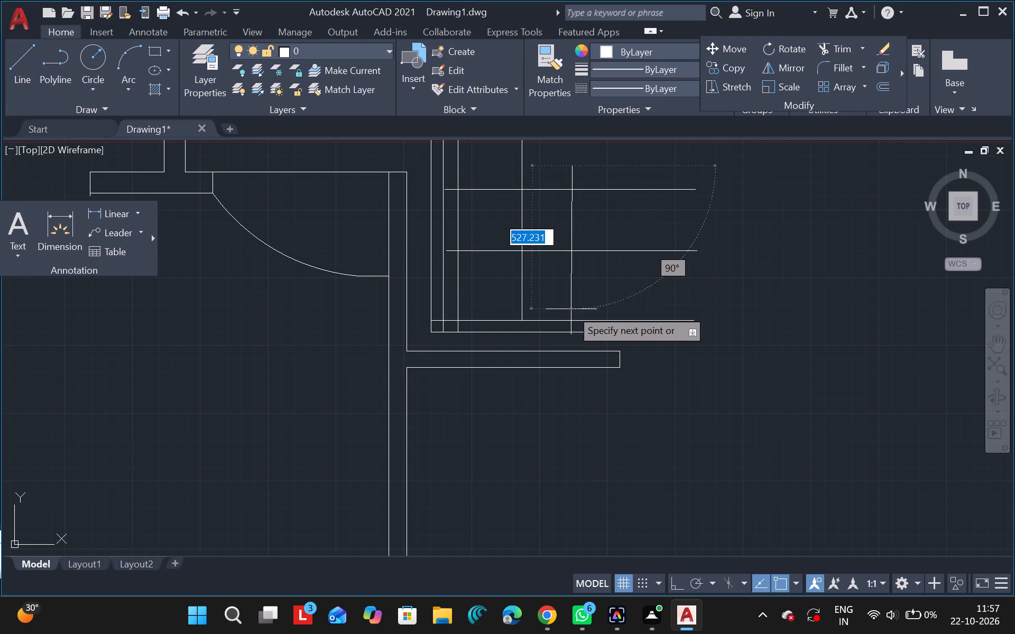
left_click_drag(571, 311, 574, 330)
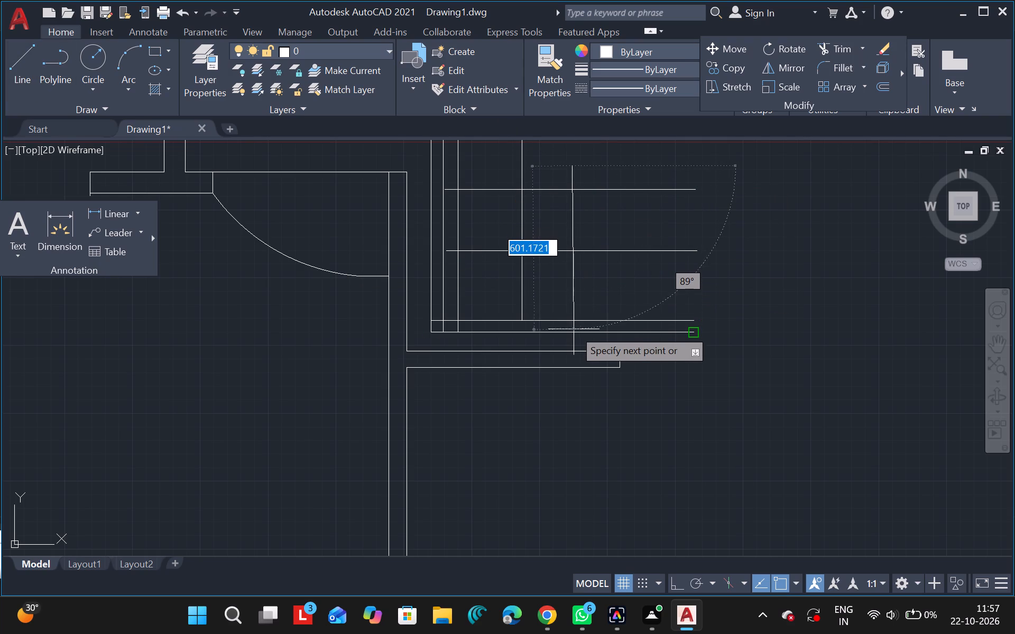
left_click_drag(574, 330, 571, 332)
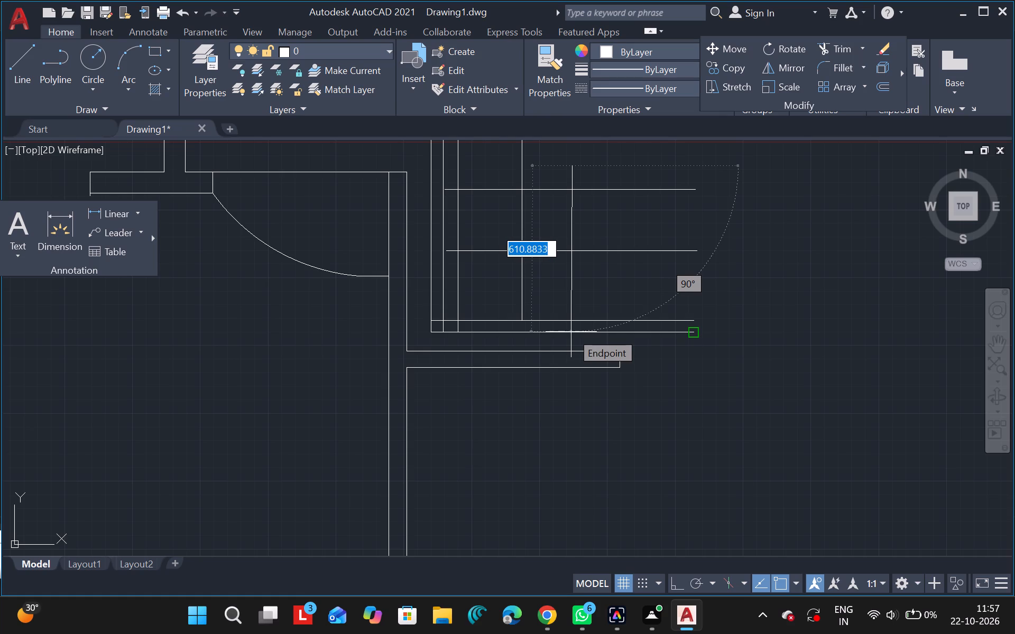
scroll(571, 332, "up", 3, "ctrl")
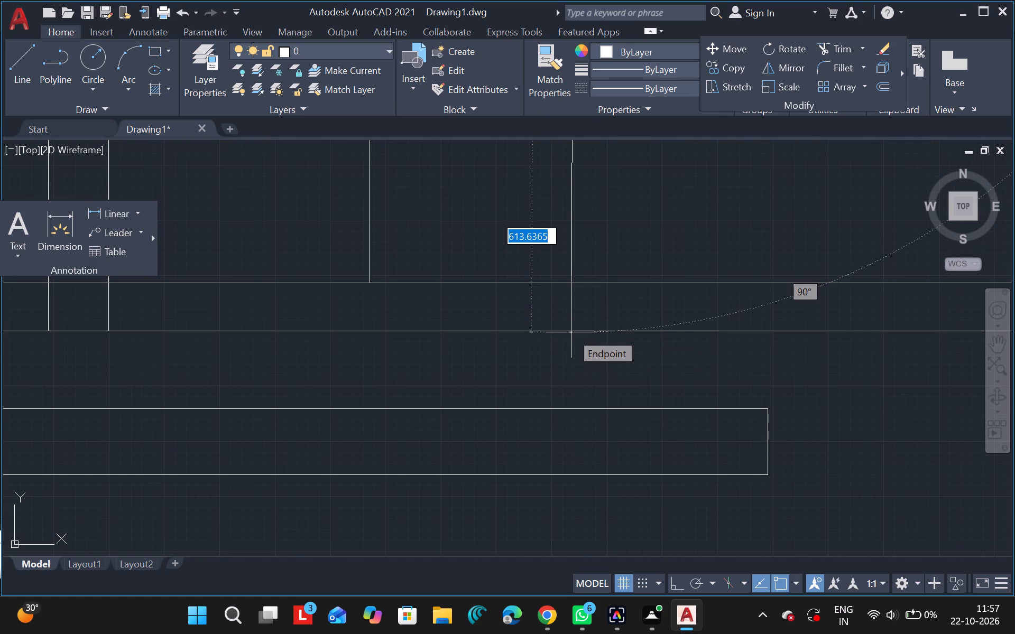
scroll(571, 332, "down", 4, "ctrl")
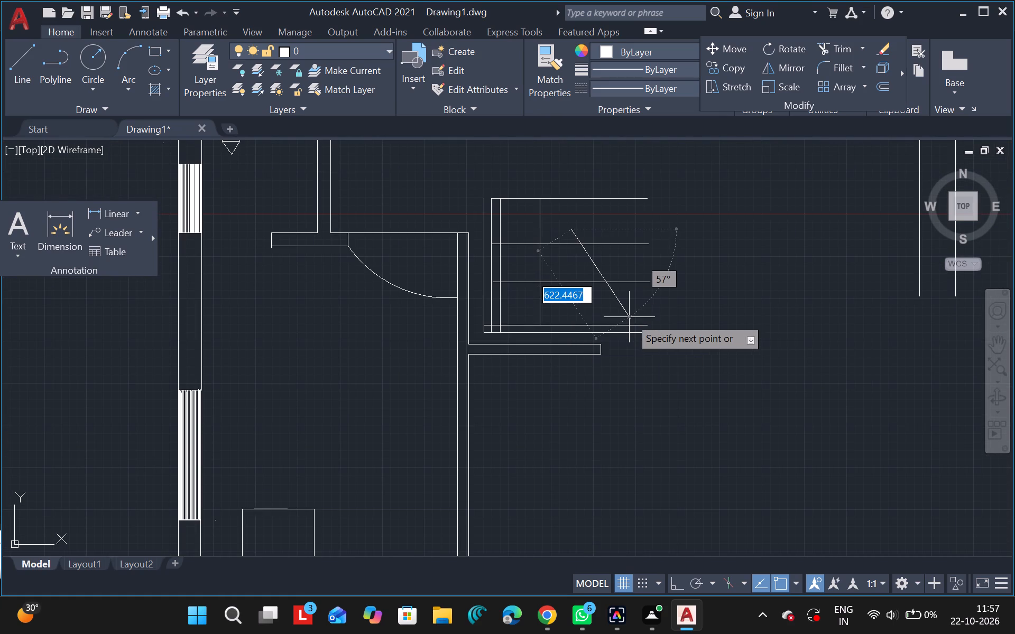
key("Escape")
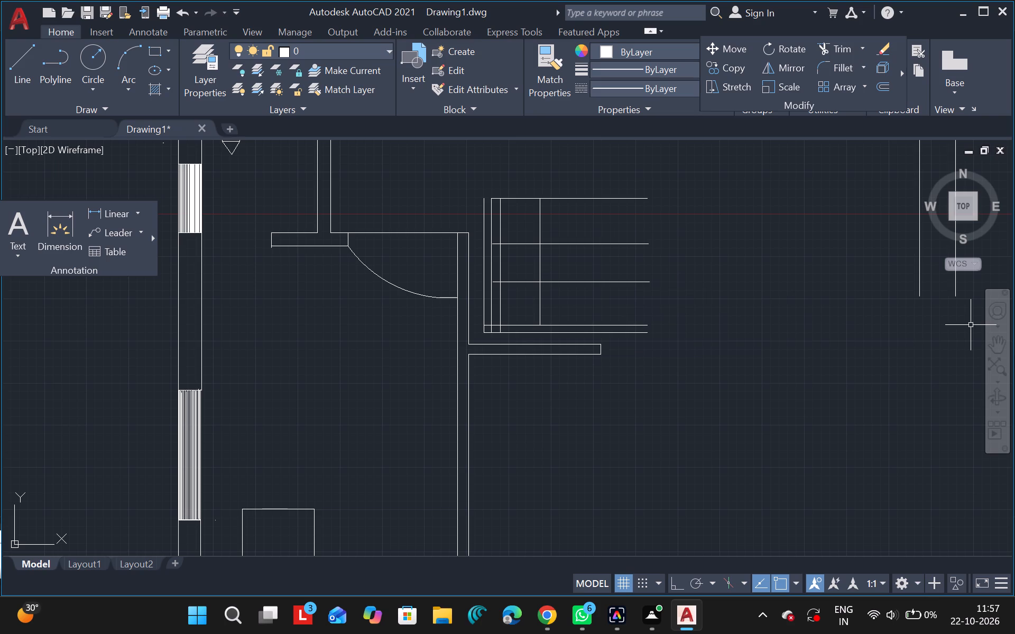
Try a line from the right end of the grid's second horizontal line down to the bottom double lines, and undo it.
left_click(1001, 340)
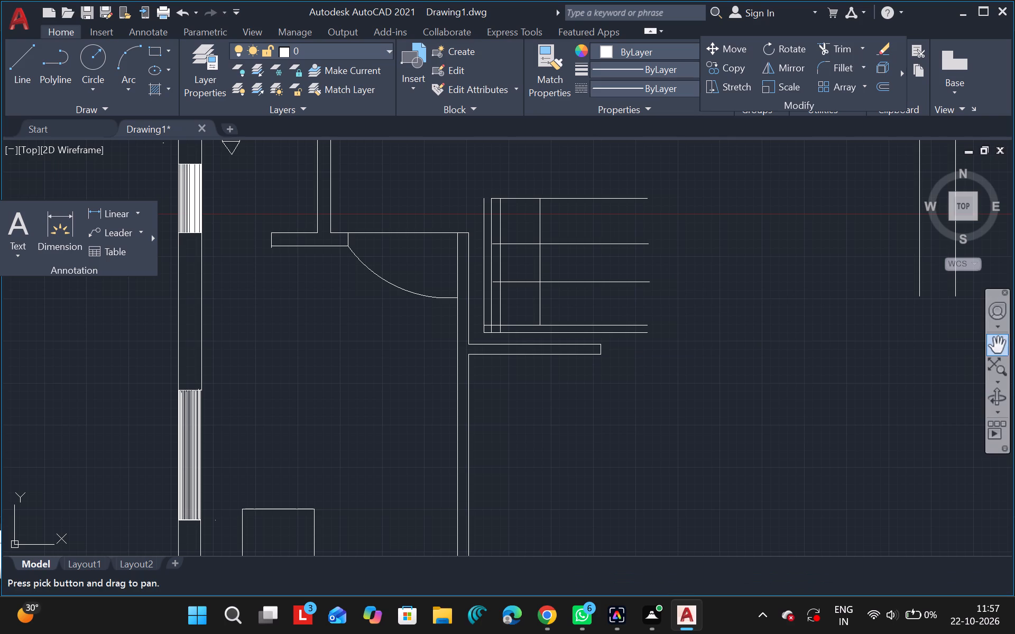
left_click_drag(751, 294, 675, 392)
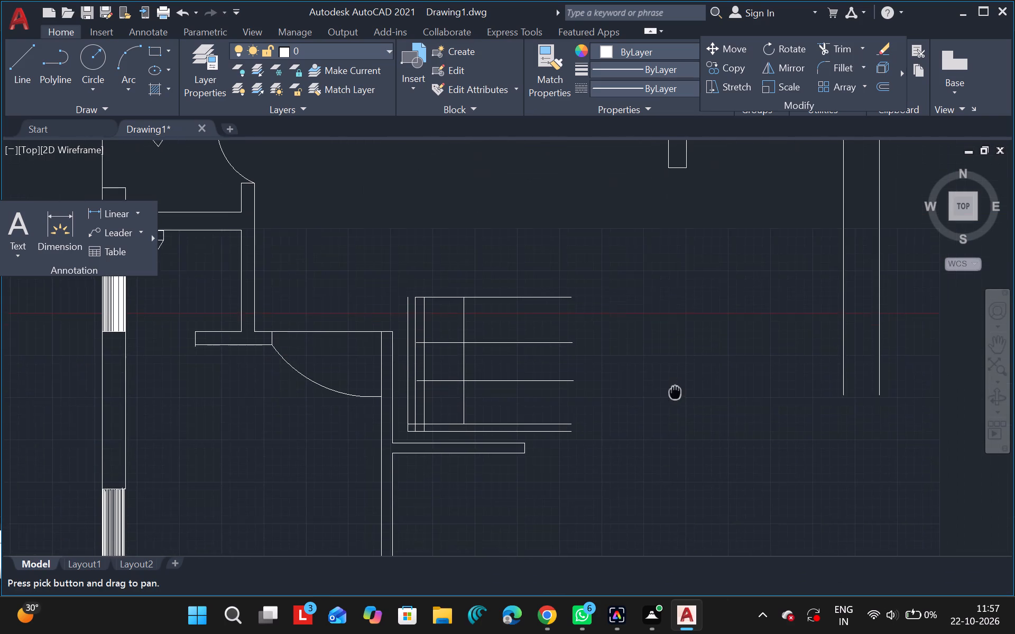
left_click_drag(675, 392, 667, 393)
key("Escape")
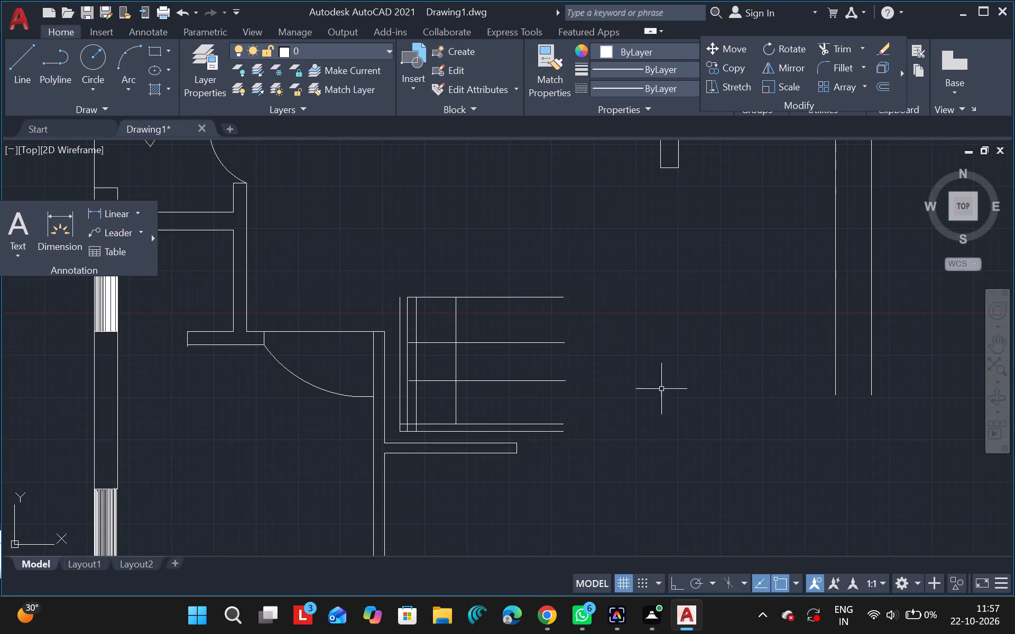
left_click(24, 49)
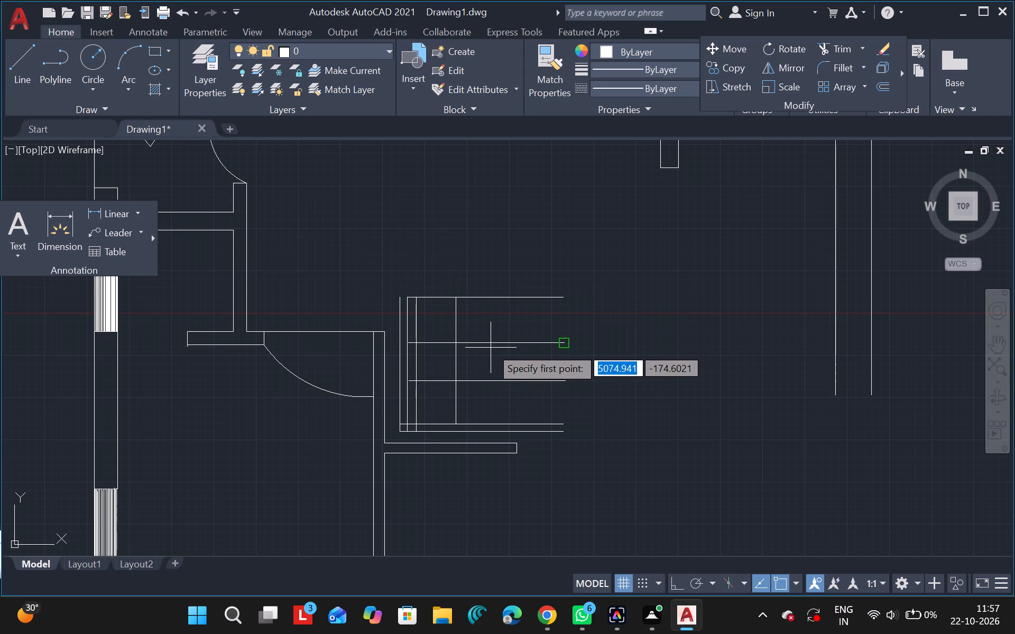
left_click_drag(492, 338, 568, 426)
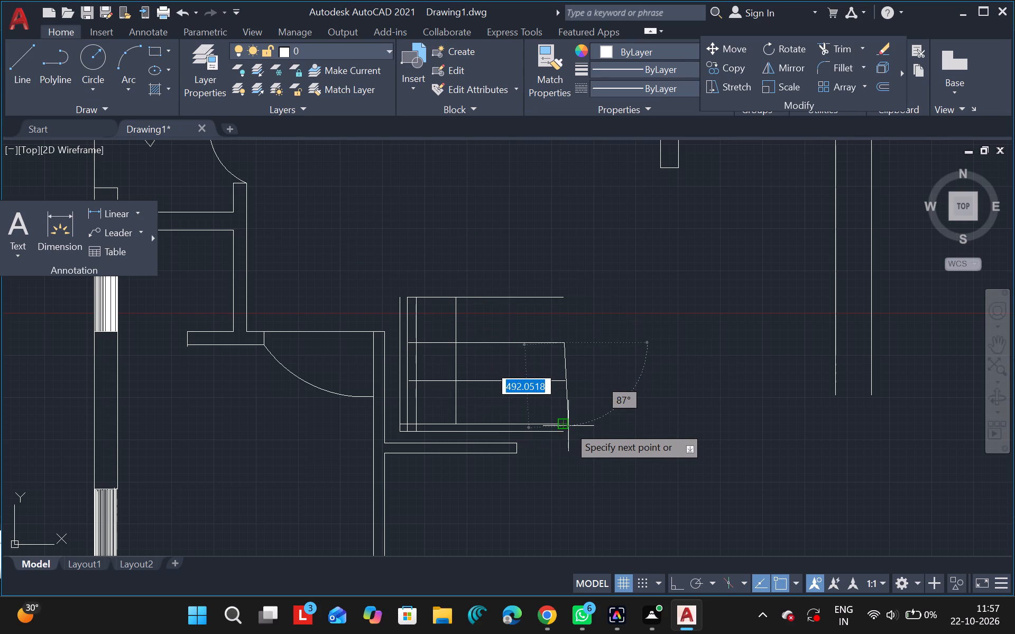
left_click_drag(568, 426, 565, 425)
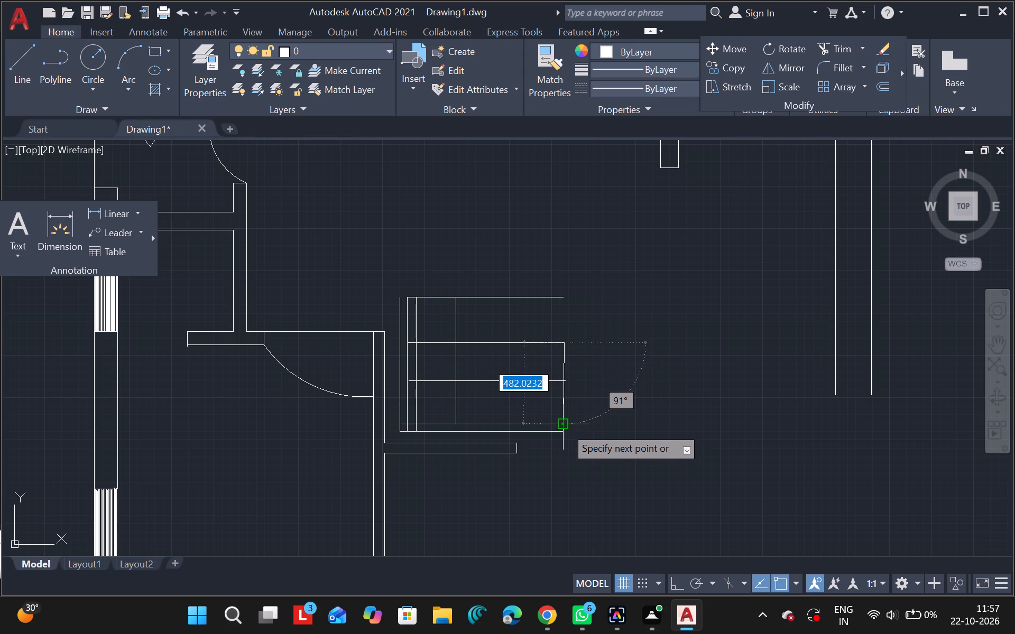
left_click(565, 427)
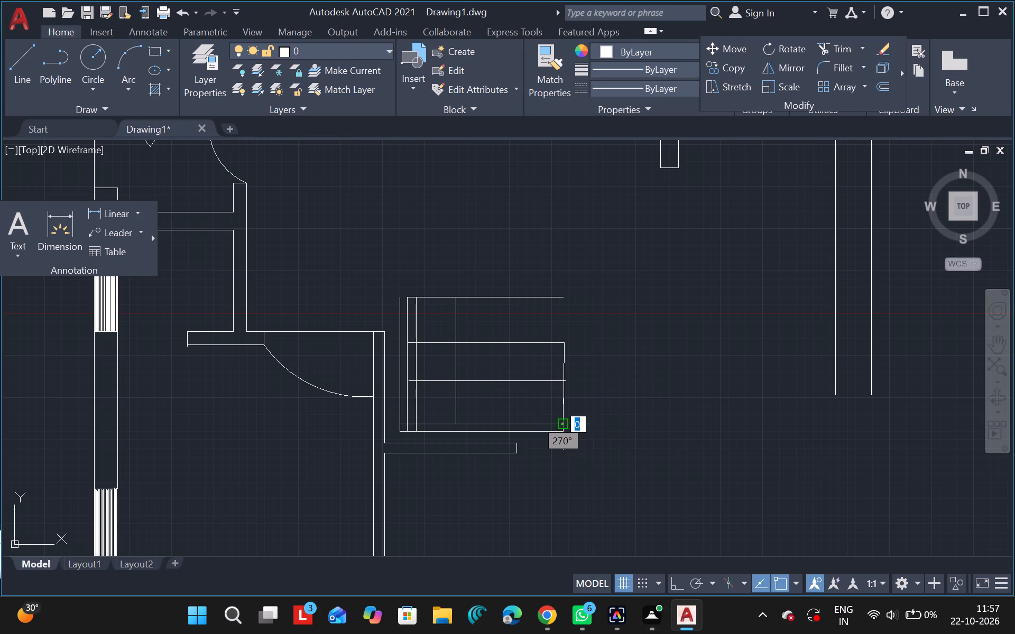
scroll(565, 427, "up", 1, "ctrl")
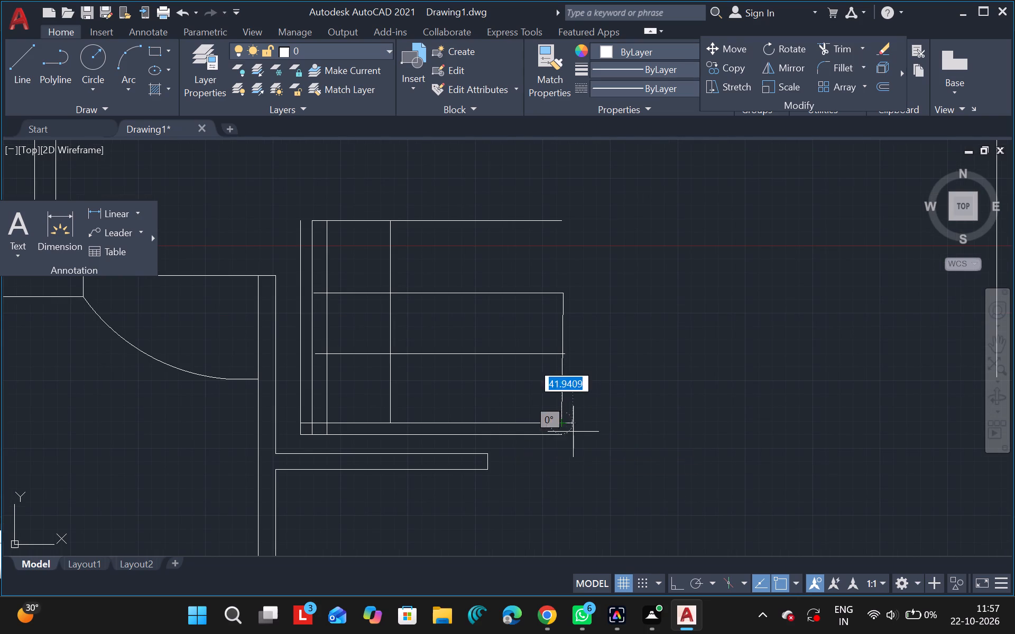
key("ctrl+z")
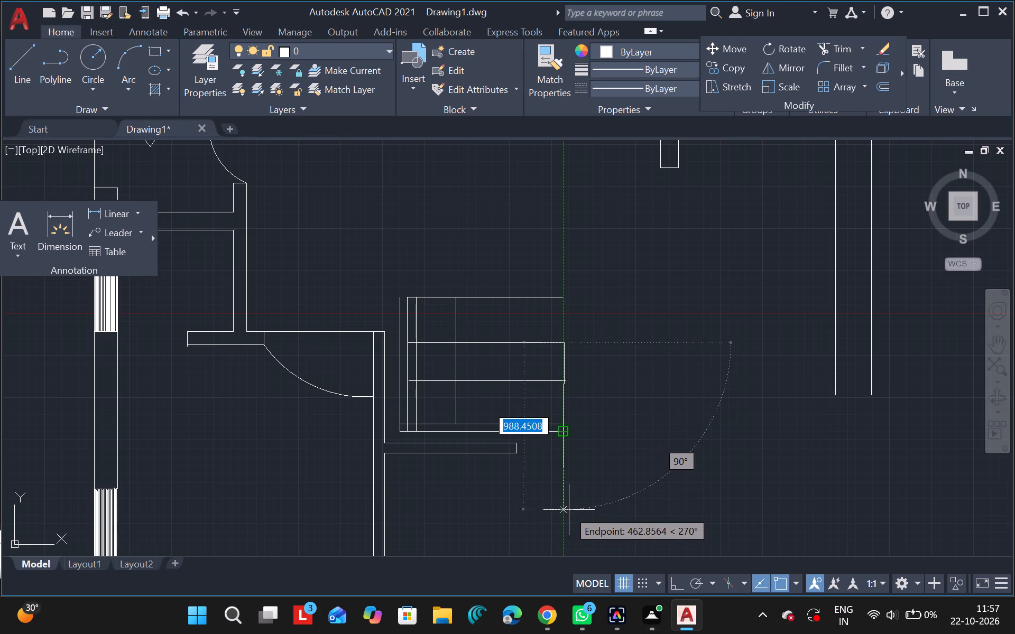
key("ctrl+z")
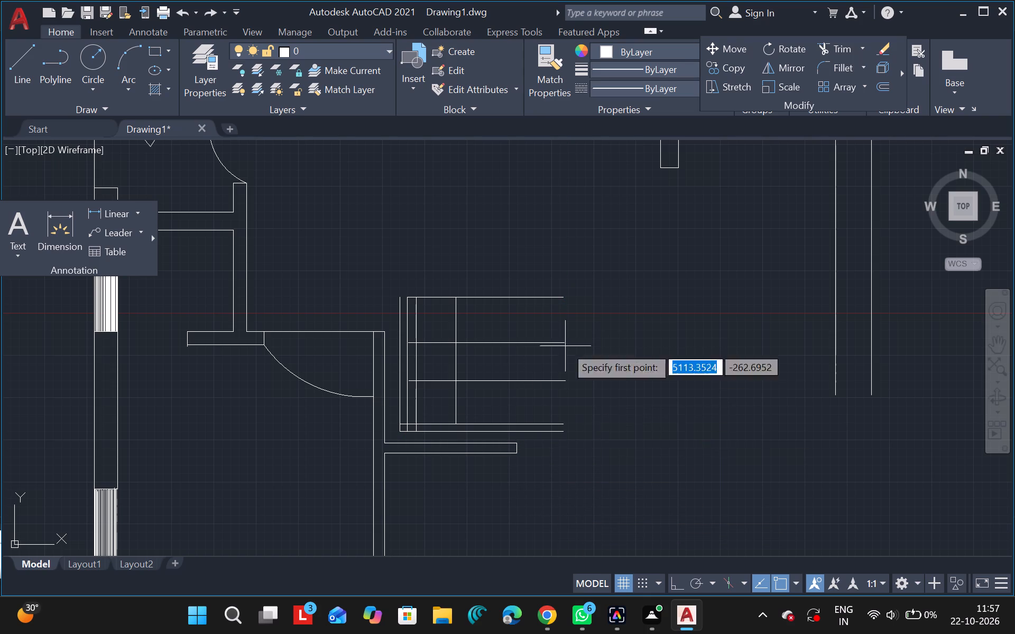
Draw a vertical line about 980 units long from between the grid's top two horizontal lines down past the wall strip.
left_click(21, 54)
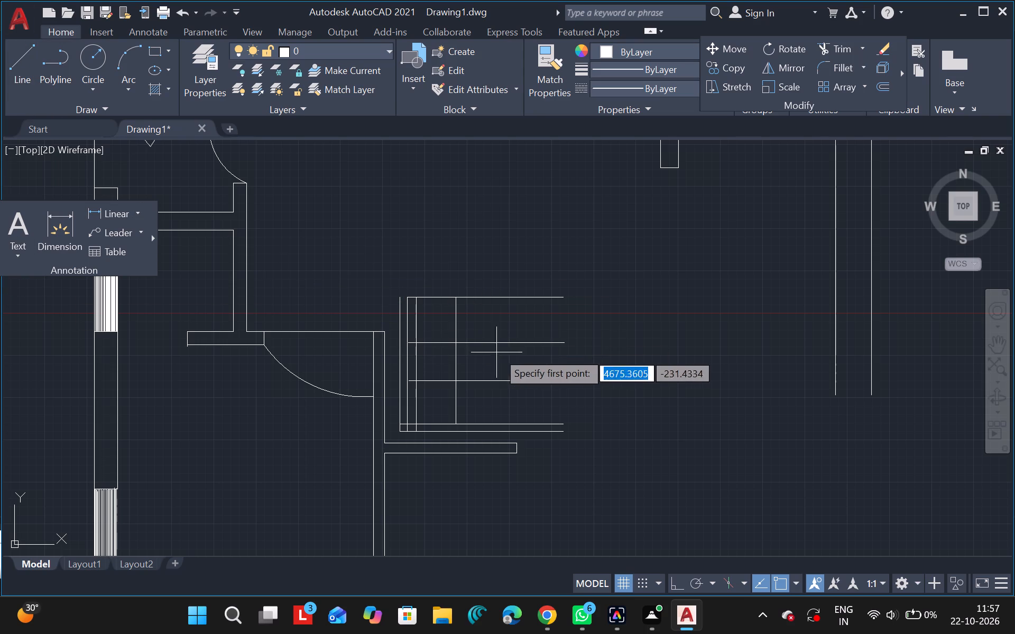
left_click_drag(487, 328, 500, 400)
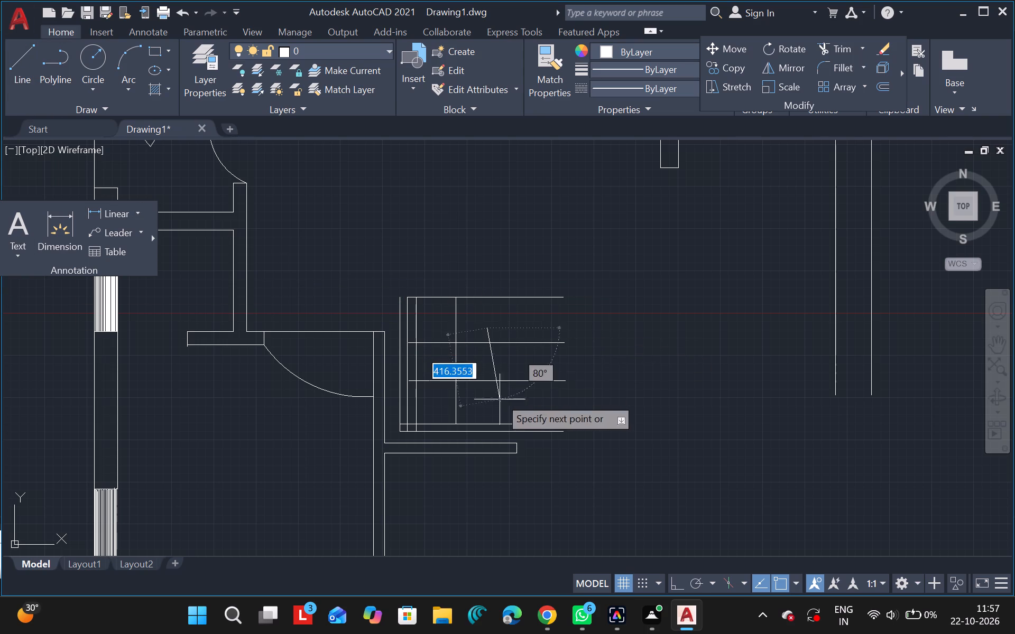
left_click_drag(500, 400, 487, 495)
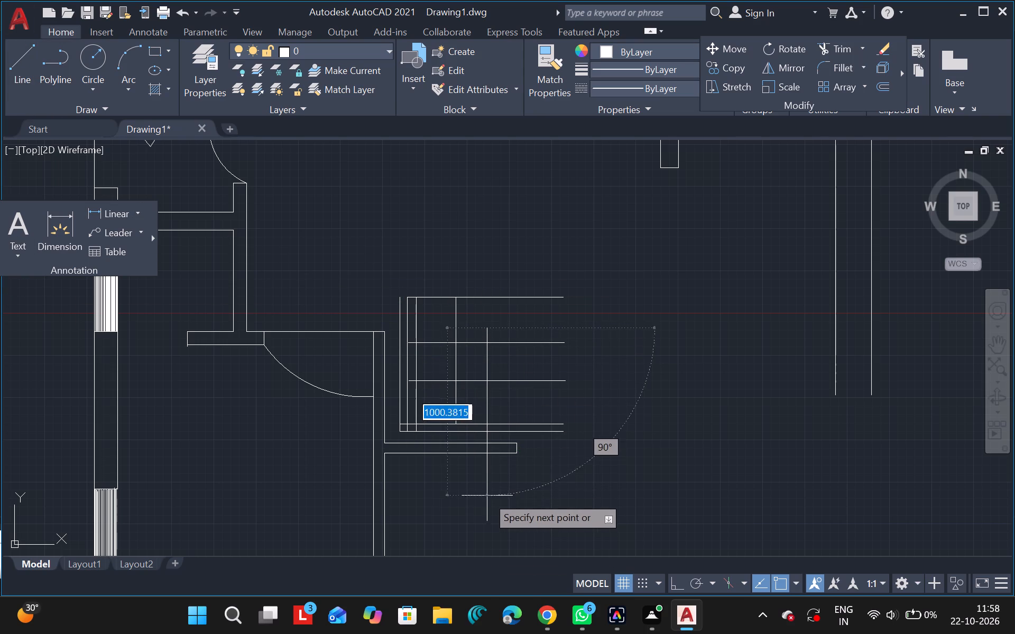
left_click_drag(487, 495, 486, 492)
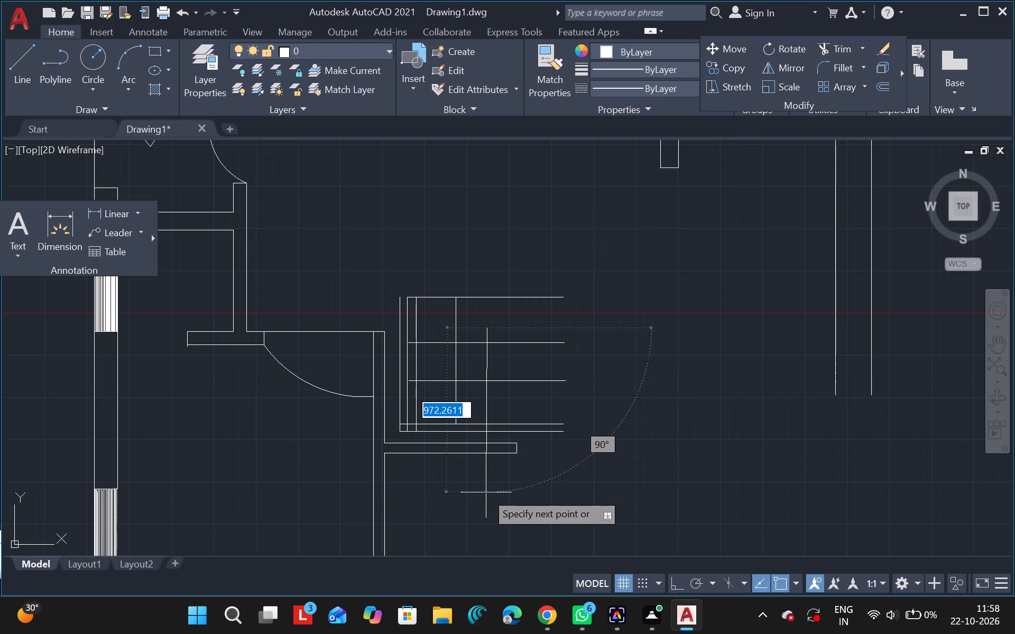
left_click_drag(486, 492, 486, 492)
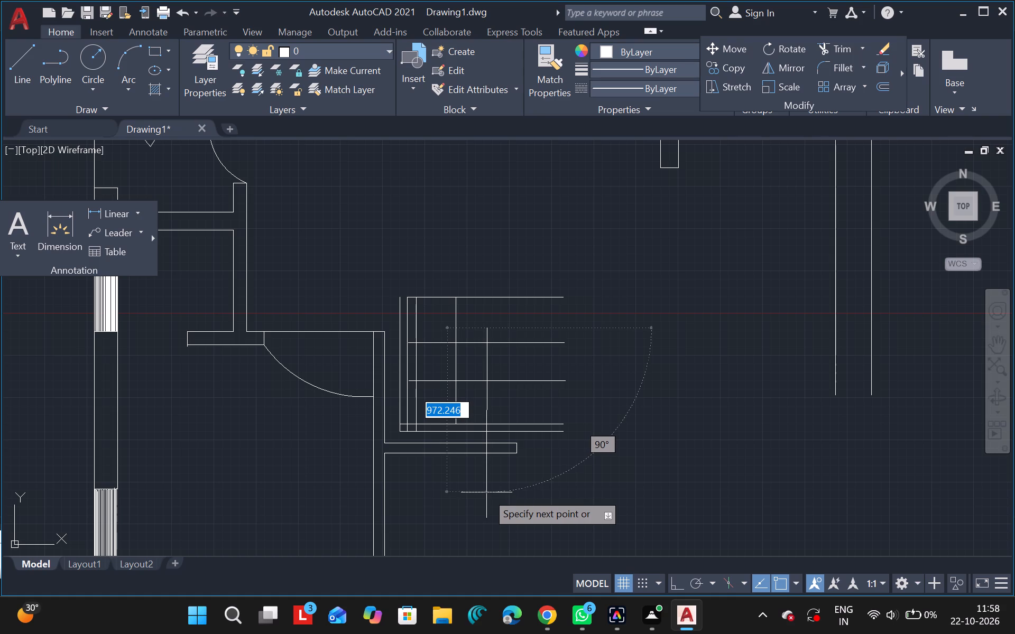
scroll(486, 492, "up", 1, "ctrl")
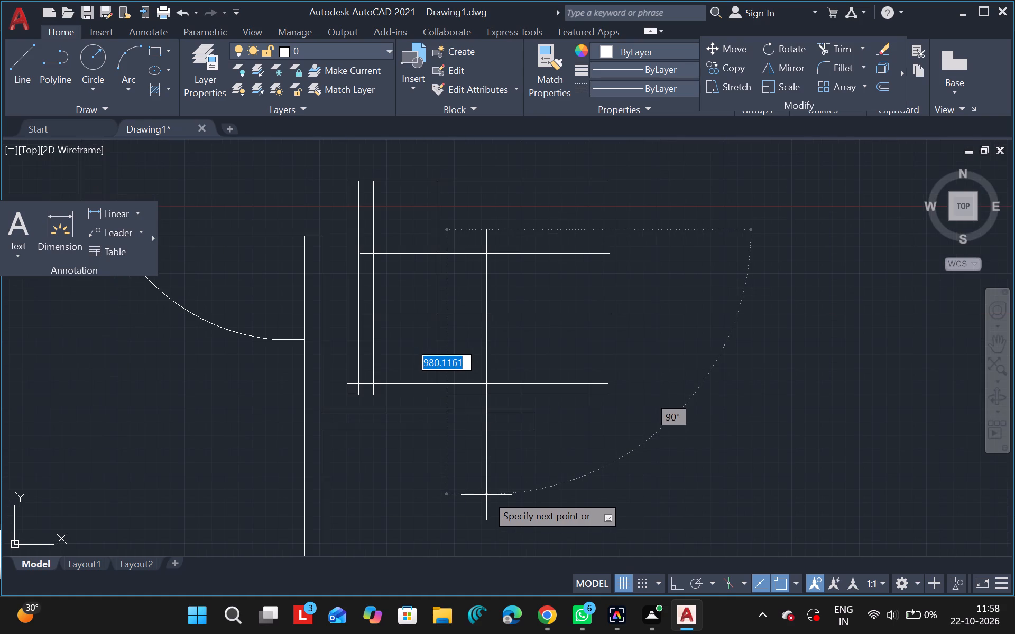
left_click(486, 495)
key("Escape")
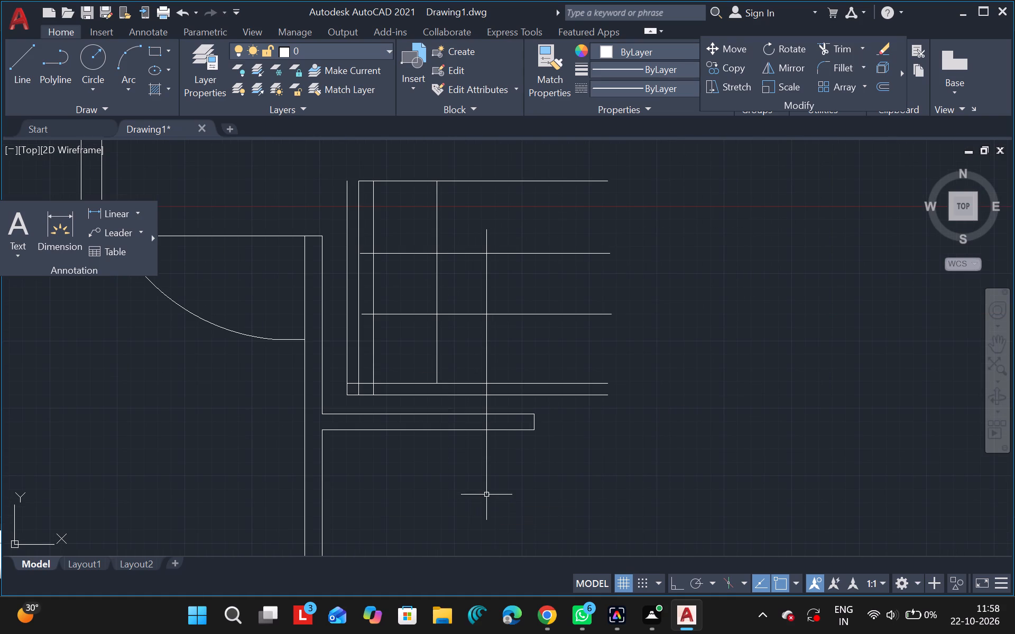
Copy the new vertical line three times to the right, spacing the copies across the grid up to the horizontal lines' right ends.
left_click(485, 365)
type("co")
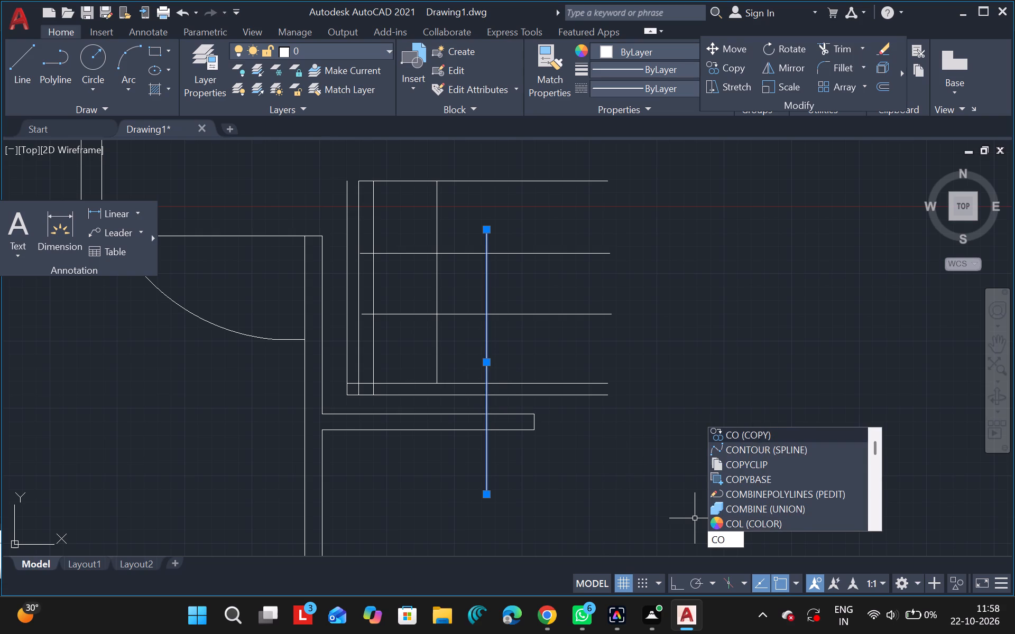
left_click(758, 438)
left_click_drag(769, 499, 807, 494)
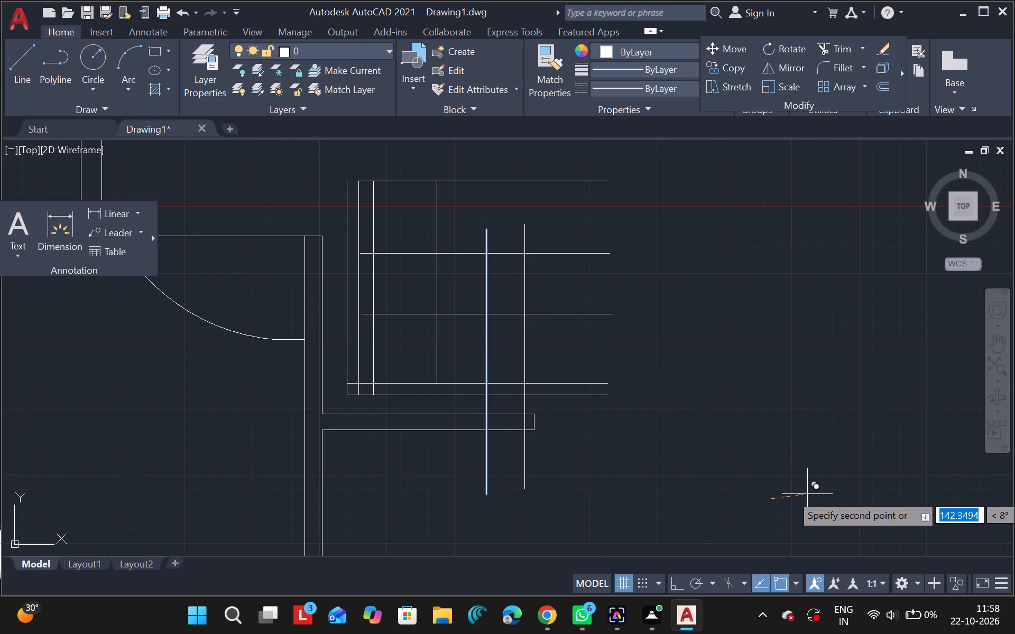
left_click_drag(807, 494, 814, 498)
left_click_drag(814, 498, 823, 496)
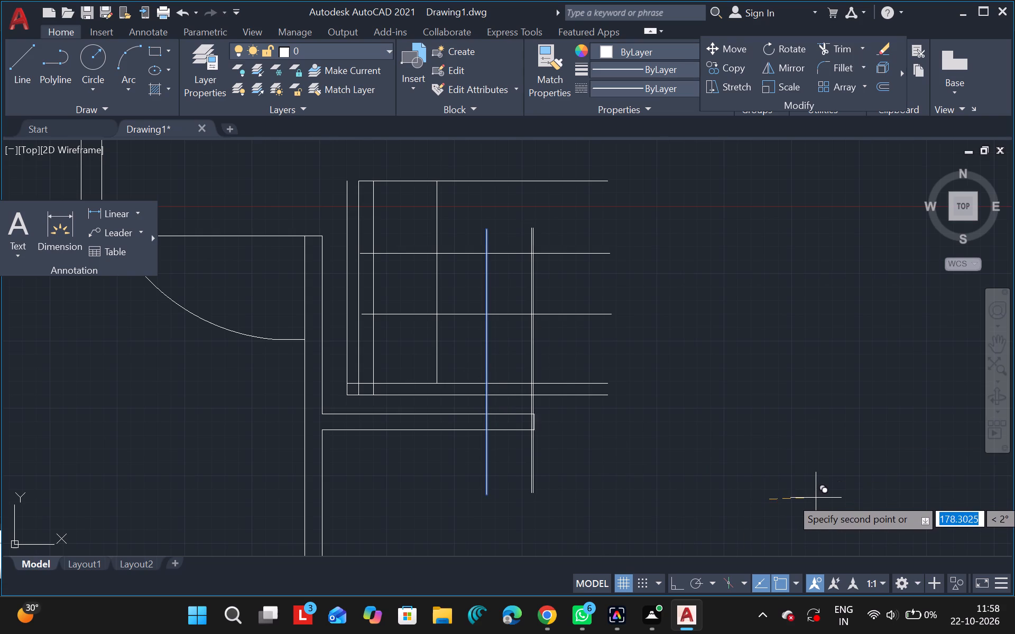
left_click_drag(823, 496, 855, 497)
left_click_drag(855, 497, 856, 497)
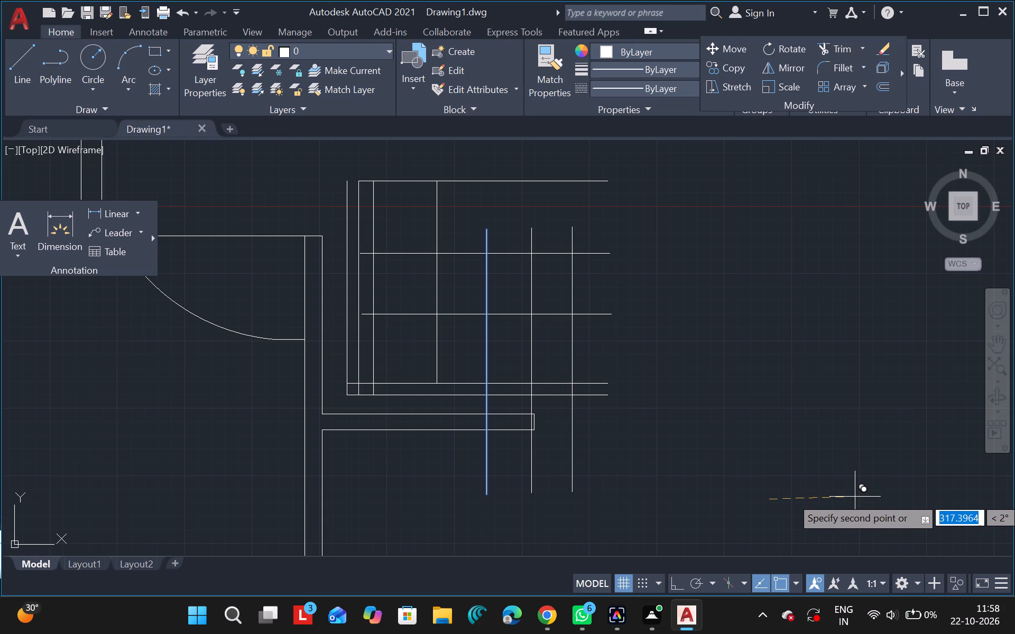
left_click_drag(856, 497, 894, 498)
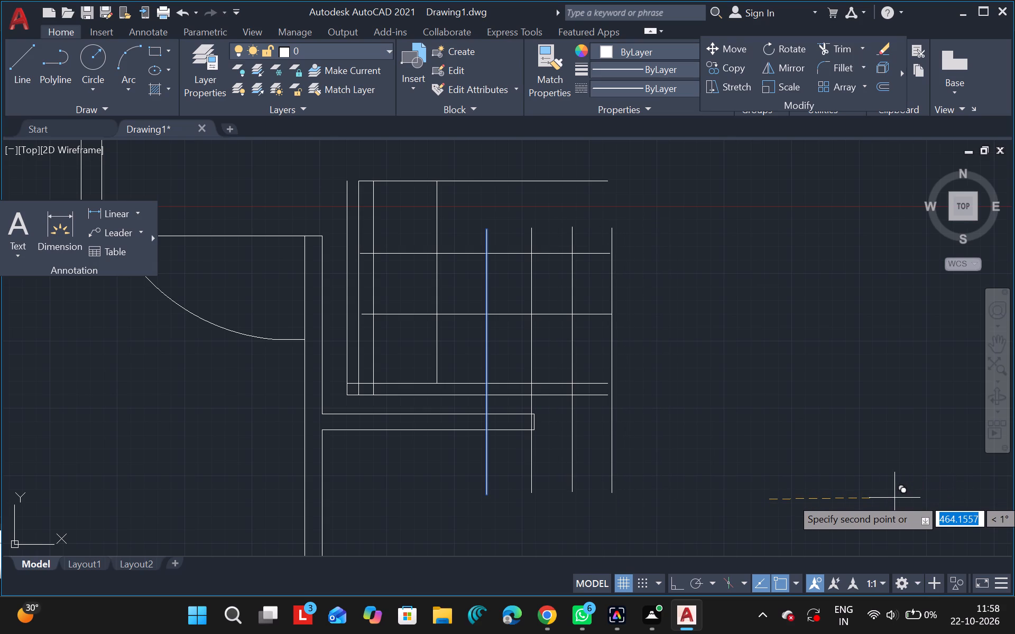
left_click_drag(894, 498, 890, 498)
left_click(890, 498)
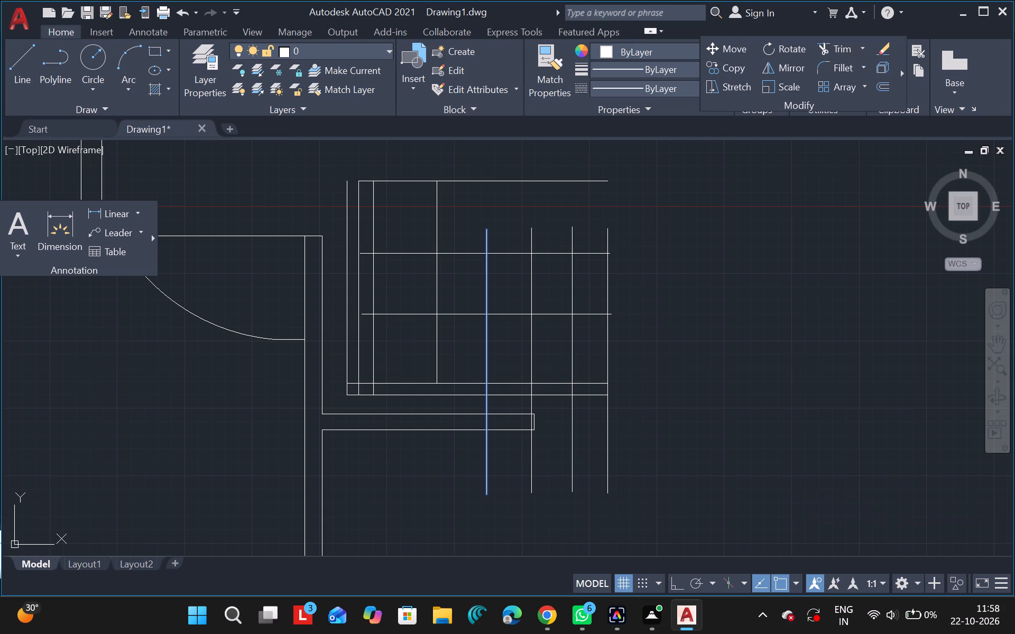
key("Escape")
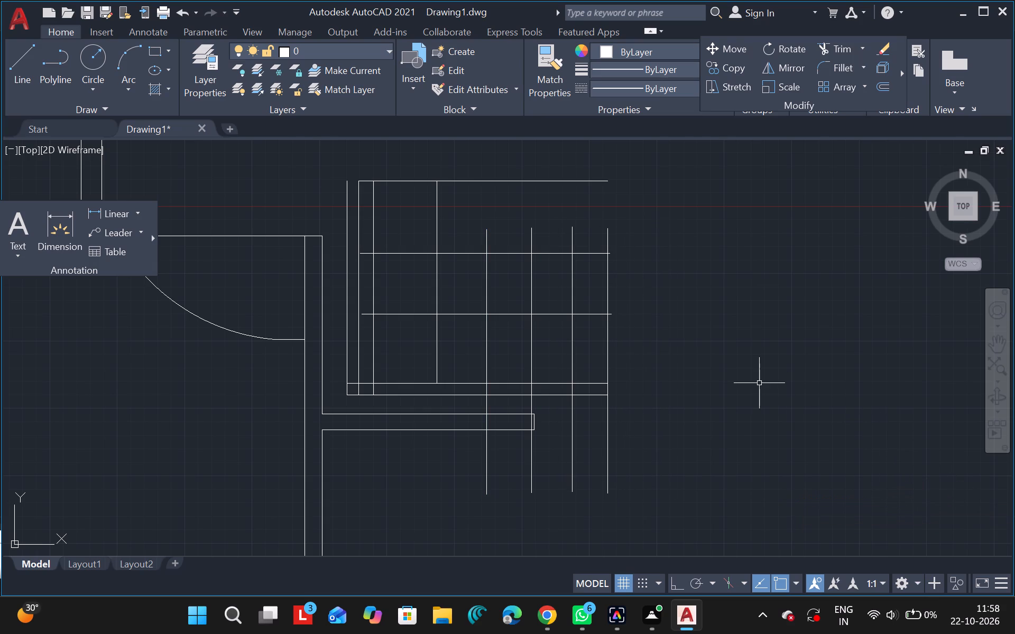
Trim the tops of the four new vertical lines where they extend above the grid's second horizontal line.
scroll(749, 376, "down", 3, "ctrl")
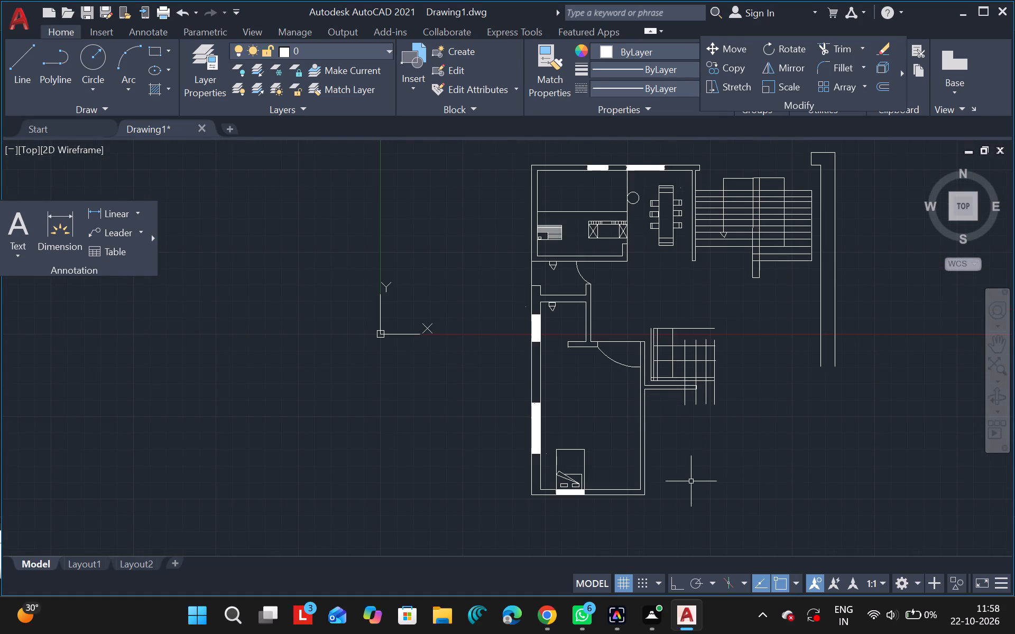
type("tr")
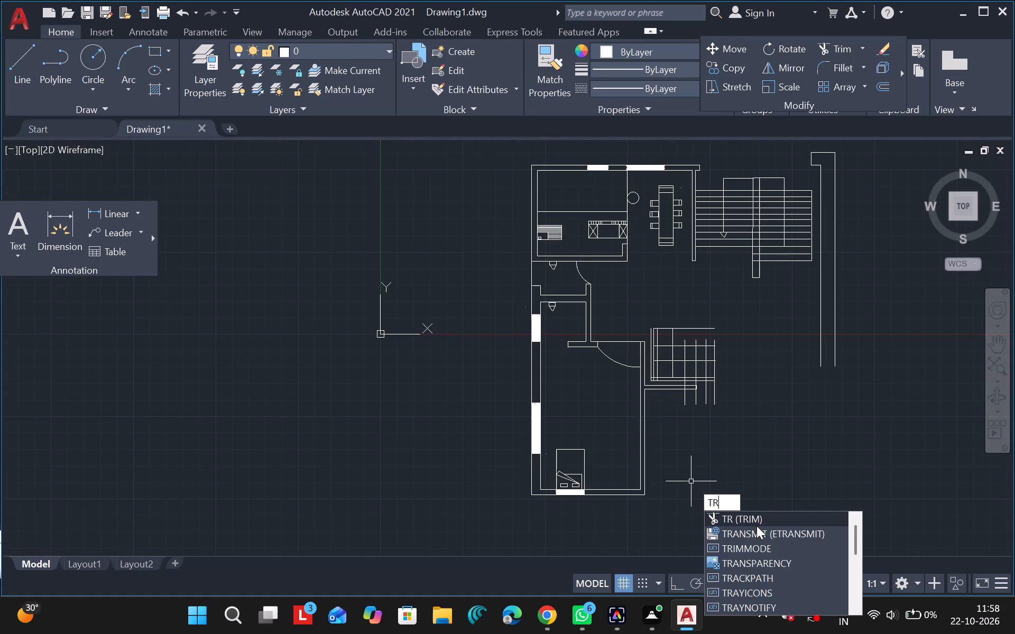
left_click(758, 520)
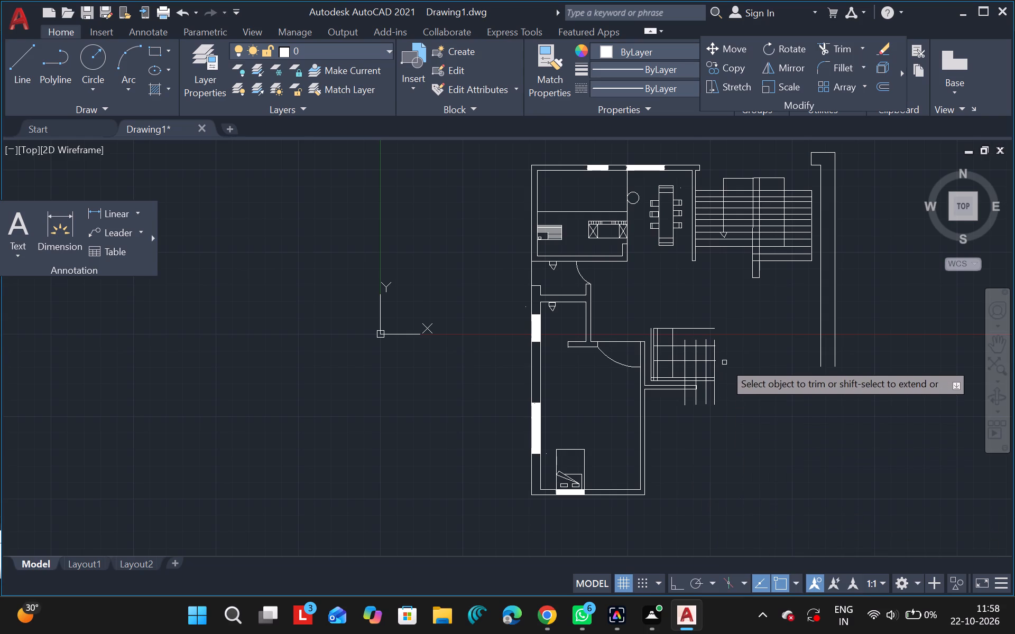
scroll(726, 357, "up", 3, "ctrl")
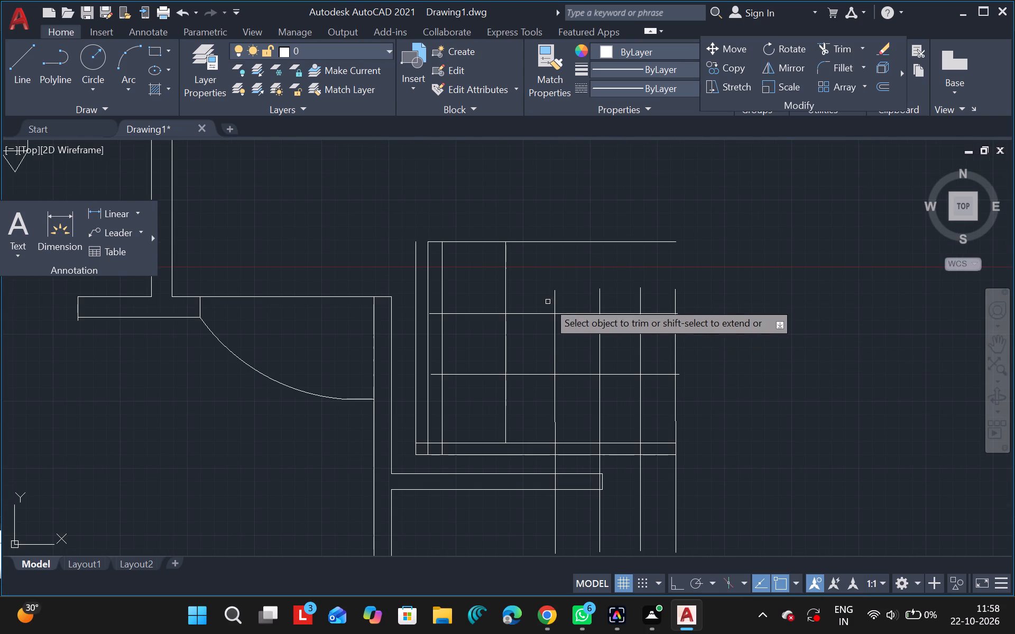
left_click_drag(542, 301, 688, 300)
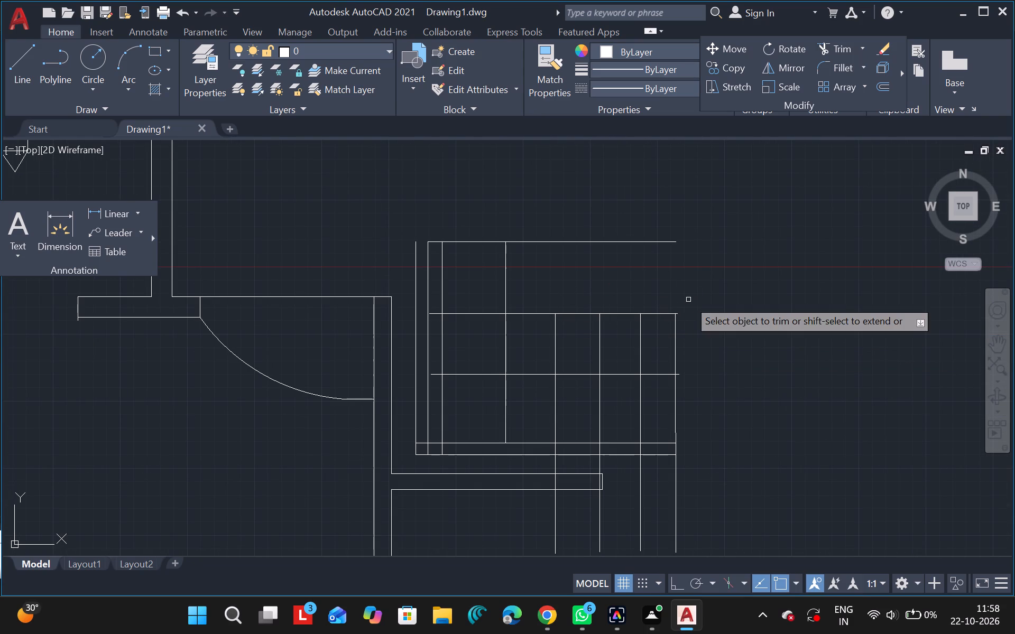
Trim the overhanging right ends of the grid's second and third horizontal lines beyond the last vertical line.
left_click(680, 375)
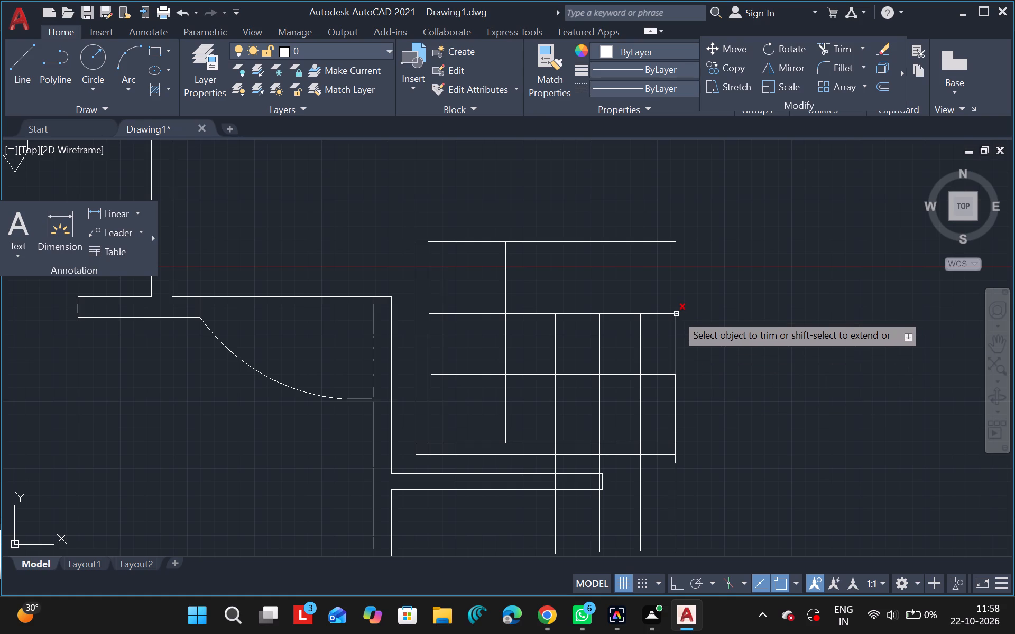
scroll(679, 313, "up", 1, "ctrl")
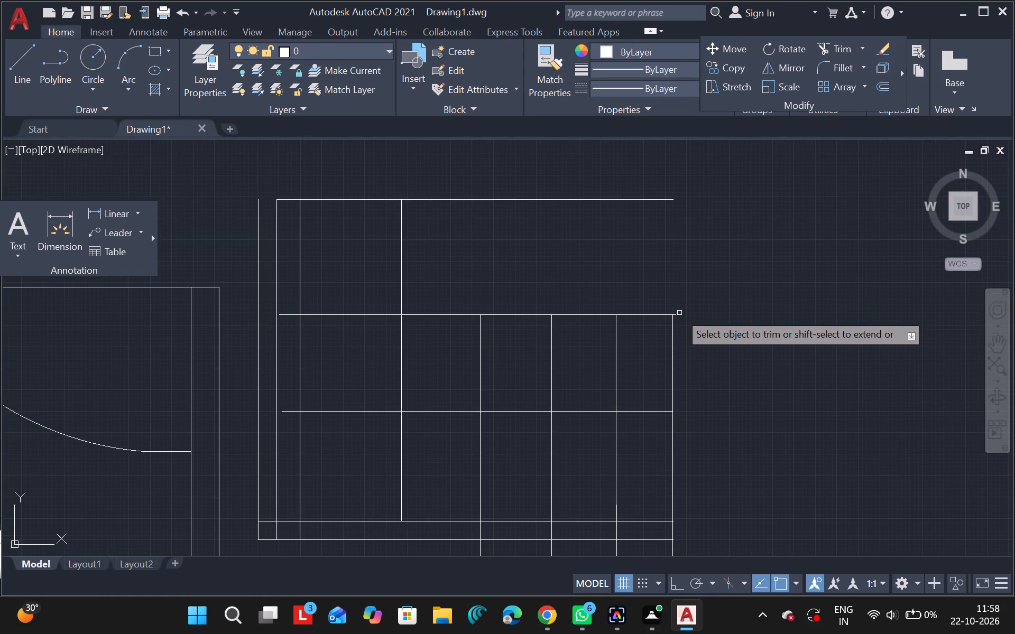
left_click_drag(677, 315, 678, 340)
scroll(678, 340, "down", 1, "ctrl")
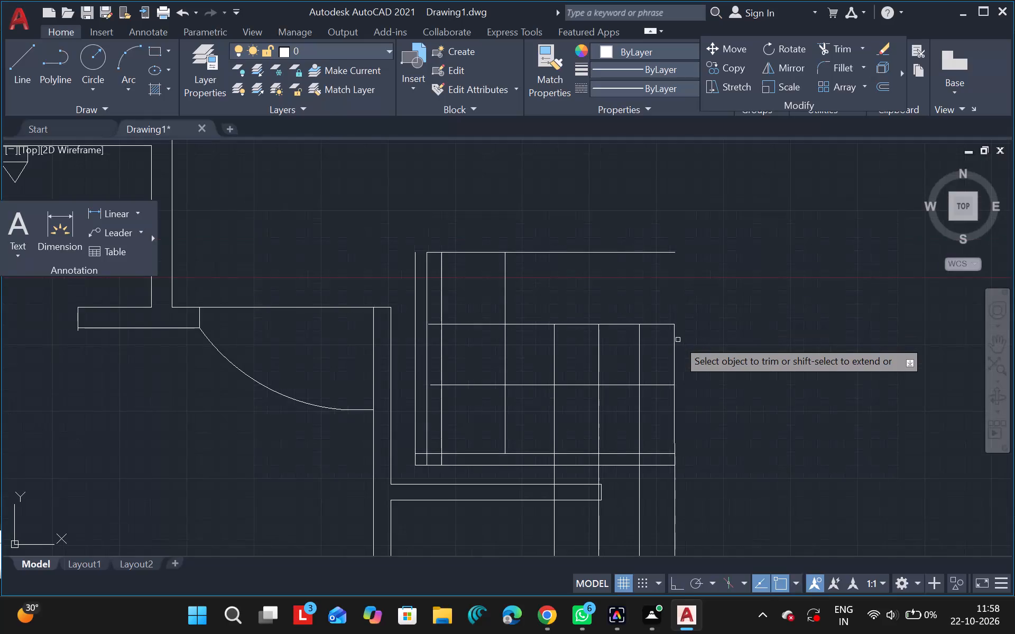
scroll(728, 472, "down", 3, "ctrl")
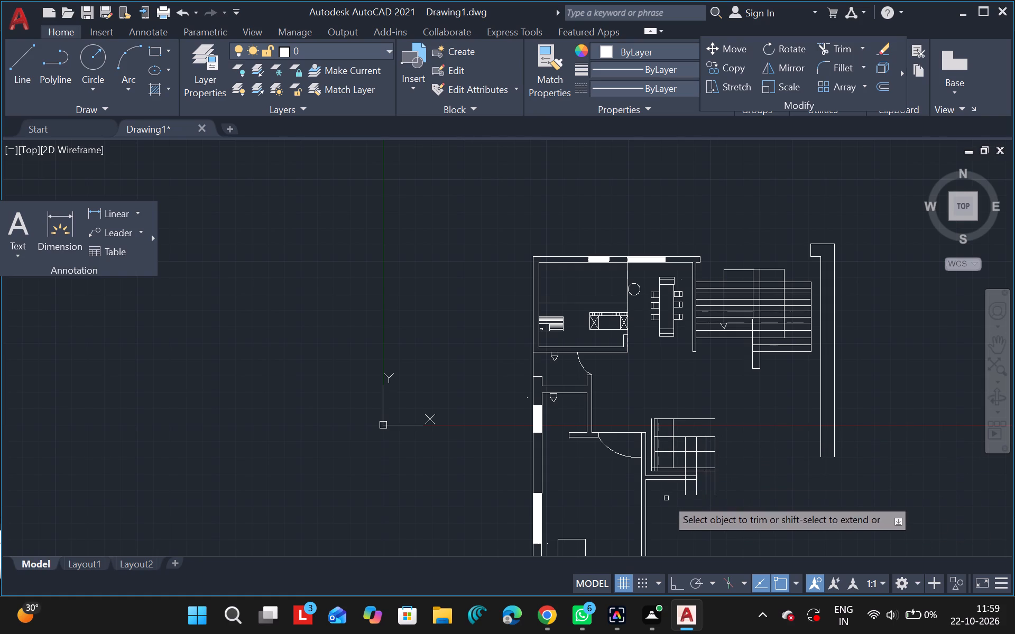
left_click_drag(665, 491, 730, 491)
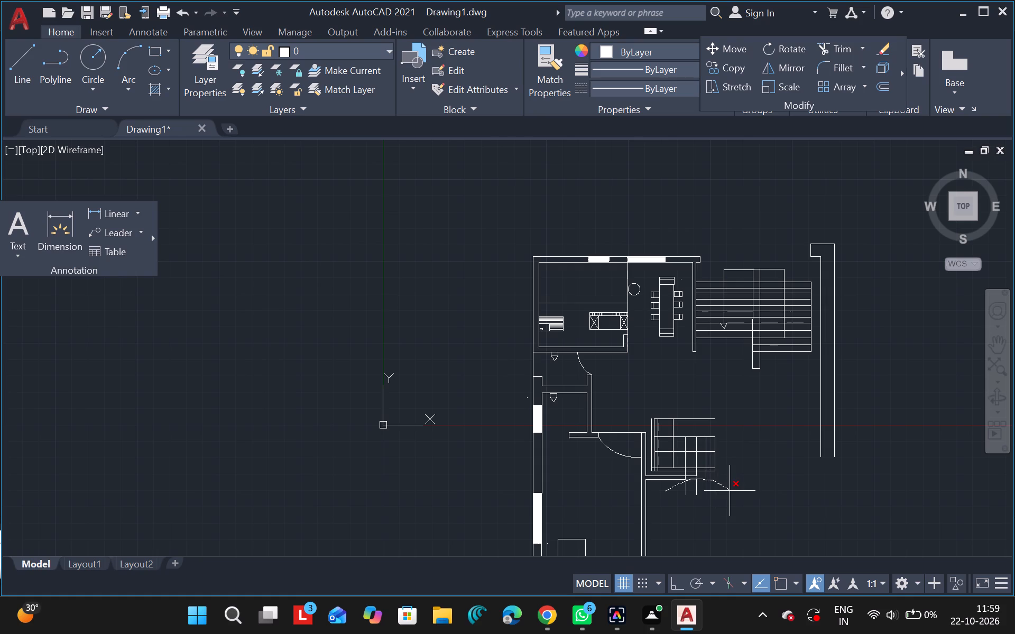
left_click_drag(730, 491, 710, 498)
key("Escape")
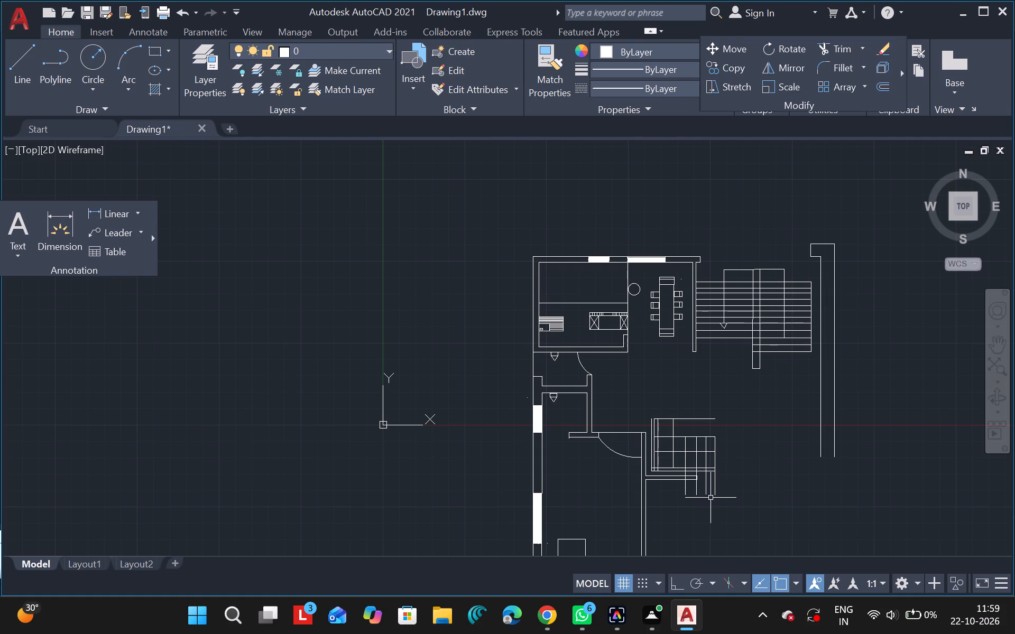
Trim the lower ends of the four new vertical lines below the wall strip and the grid's bottom line.
left_click_drag(710, 498, 684, 481)
type("tr")
left_click_drag(741, 521, 680, 485)
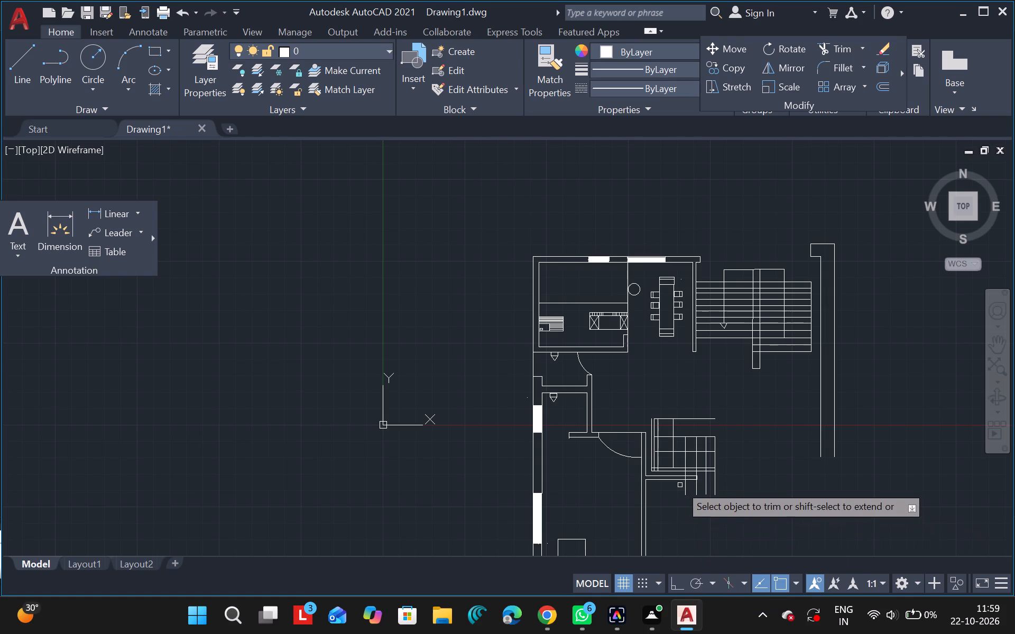
scroll(680, 485, "up", 2, "ctrl")
left_click_drag(682, 485, 773, 491)
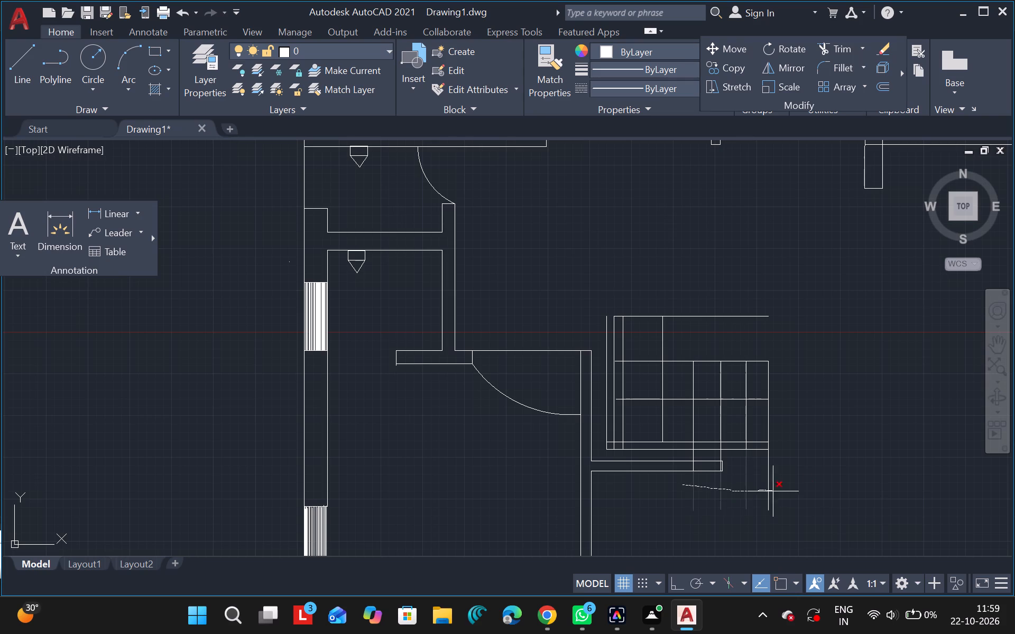
left_click_drag(773, 491, 812, 490)
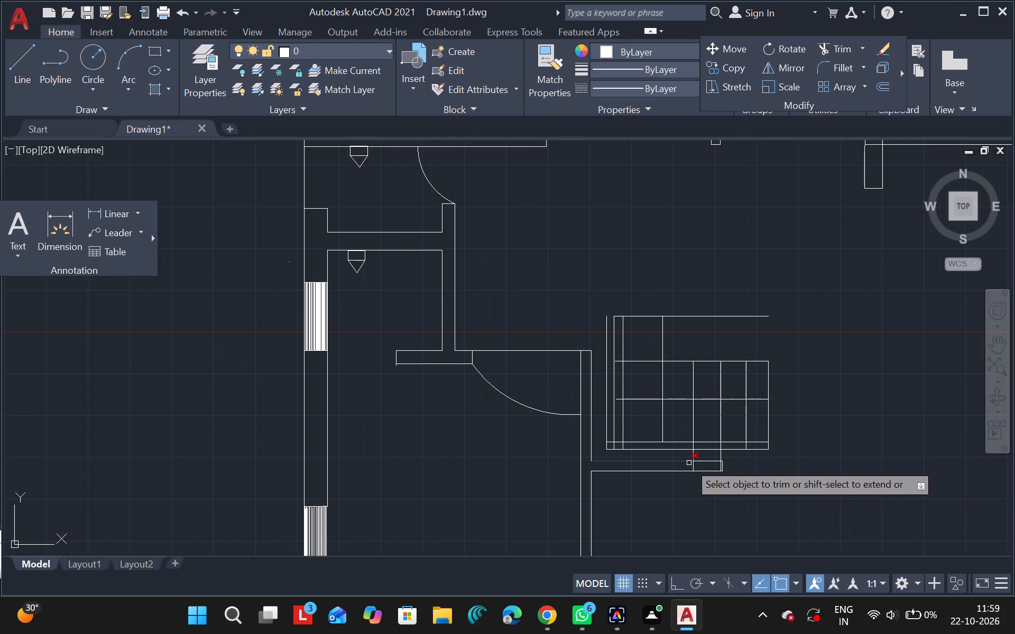
Trim the first two new vertical lines inside the wall strip and between the strip and the grid's bottom line.
left_click_drag(696, 466, 686, 468)
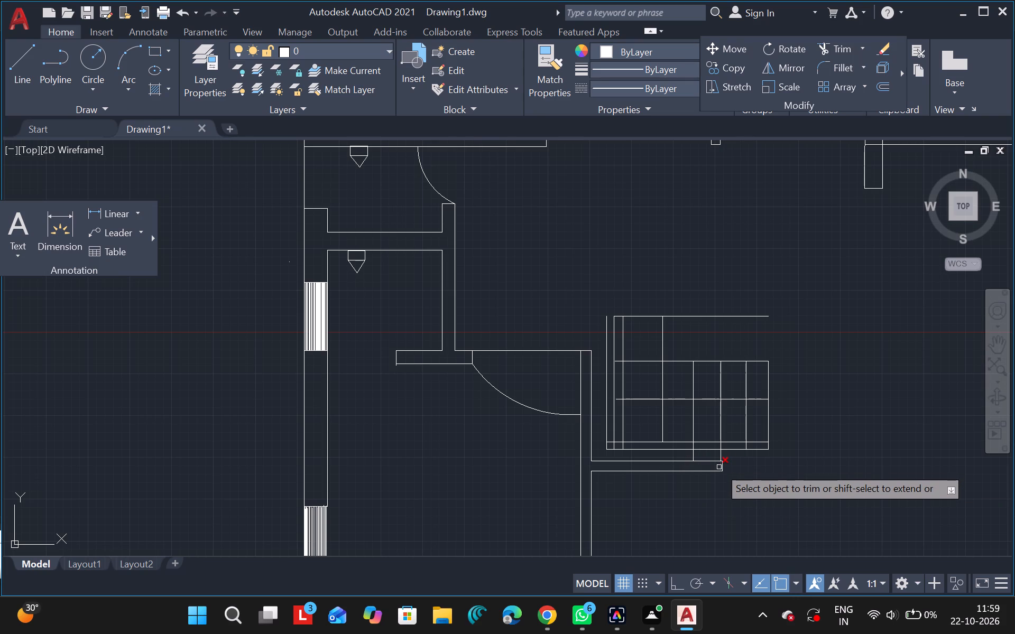
left_click_drag(719, 467, 746, 468)
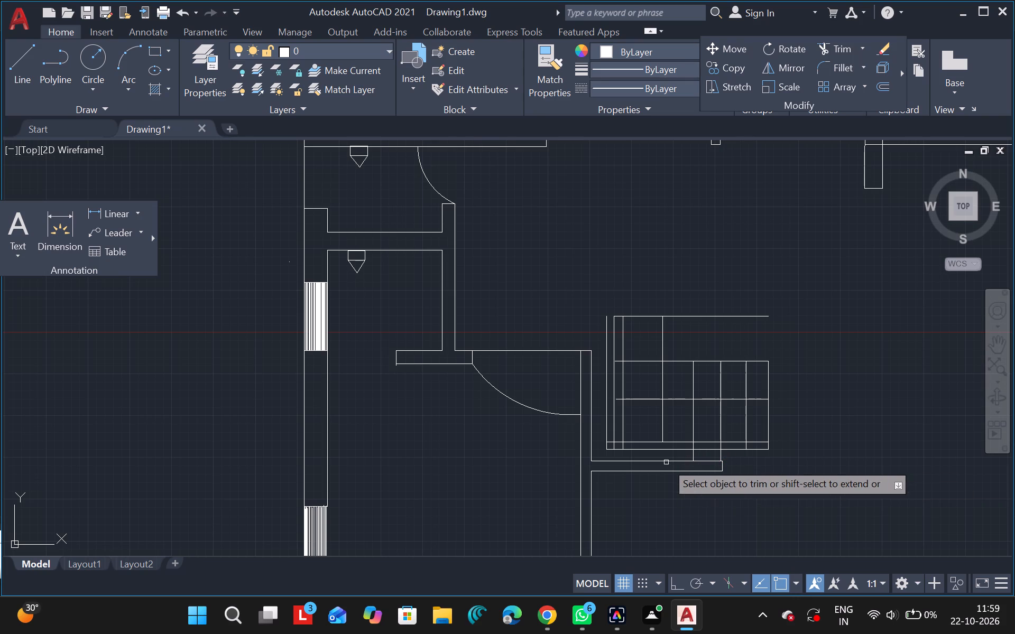
left_click_drag(683, 456, 735, 453)
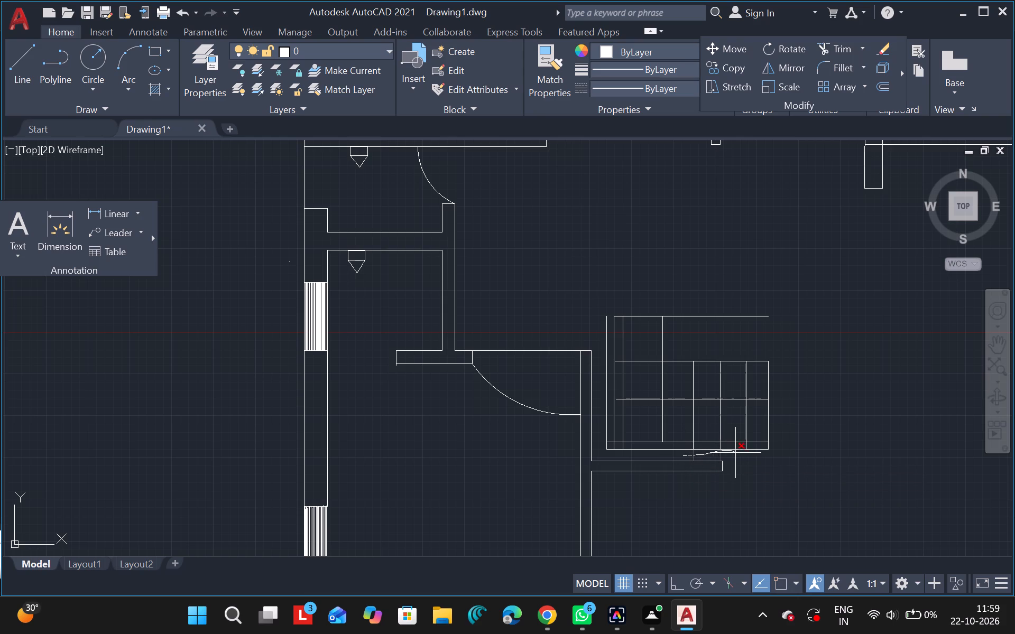
left_click_drag(735, 453, 736, 453)
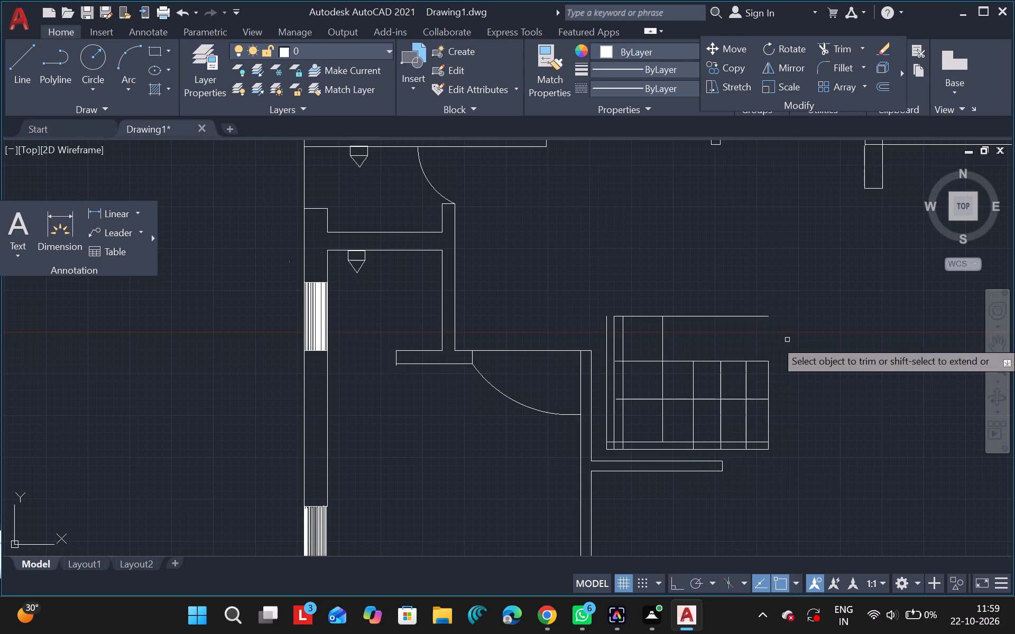
scroll(797, 354, "down", 1, "ctrl")
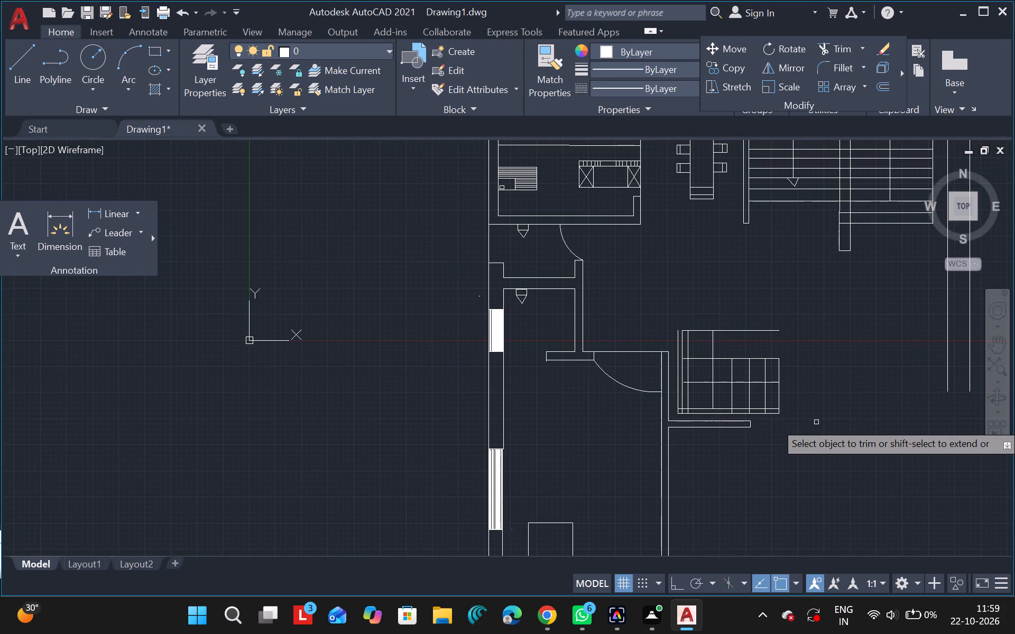
key("Escape")
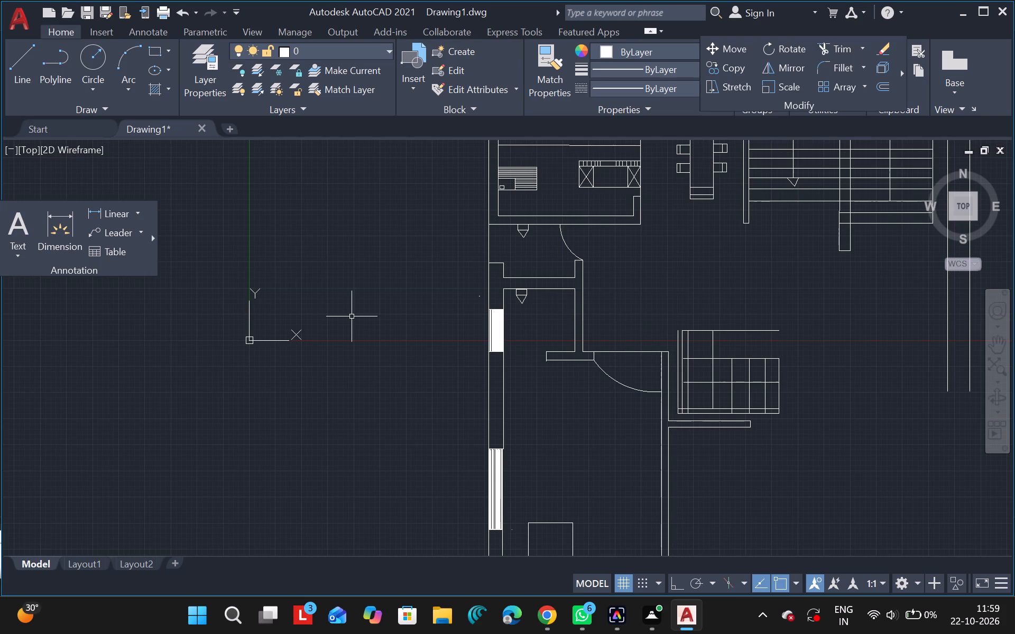
Delete the overlong horizontal line across the top of the grid layout.
left_click(755, 332)
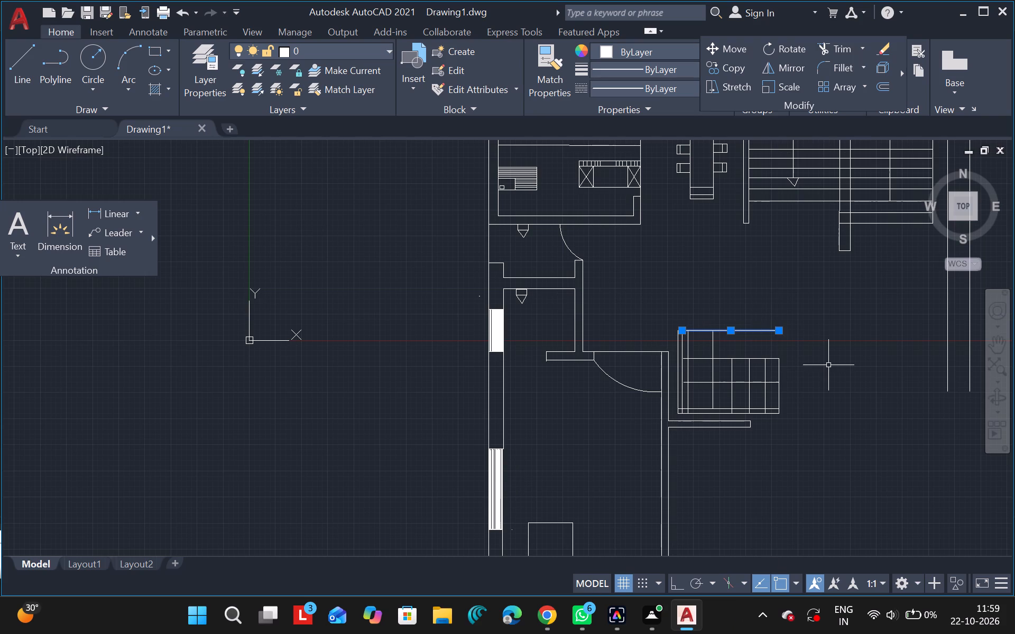
key("Delete")
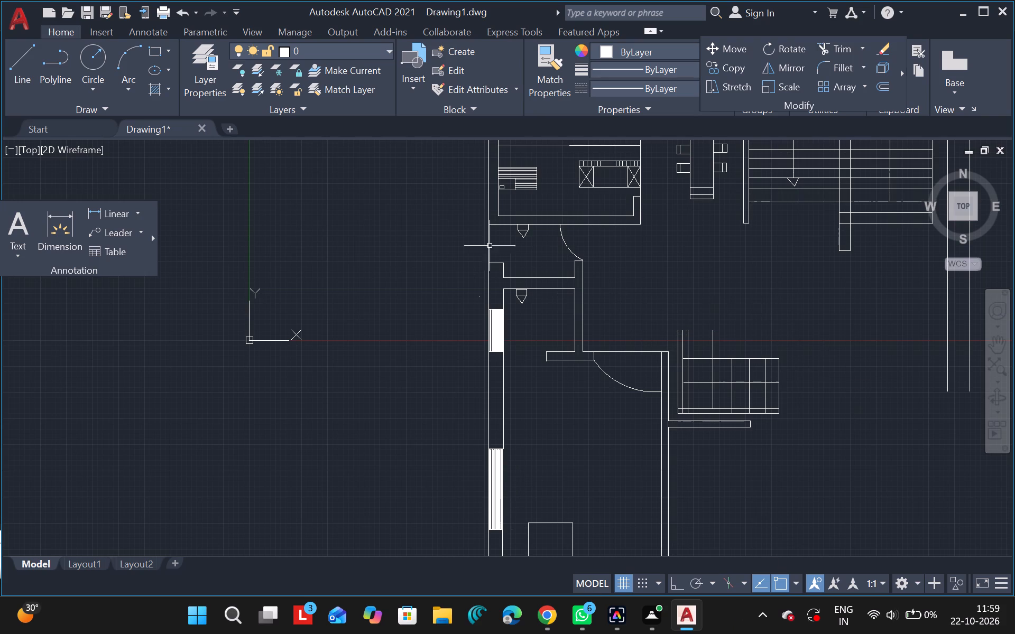
Draw a horizontal line about 334 long joining the top ends of the grid's first and fourth vertical lines.
left_click(12, 71)
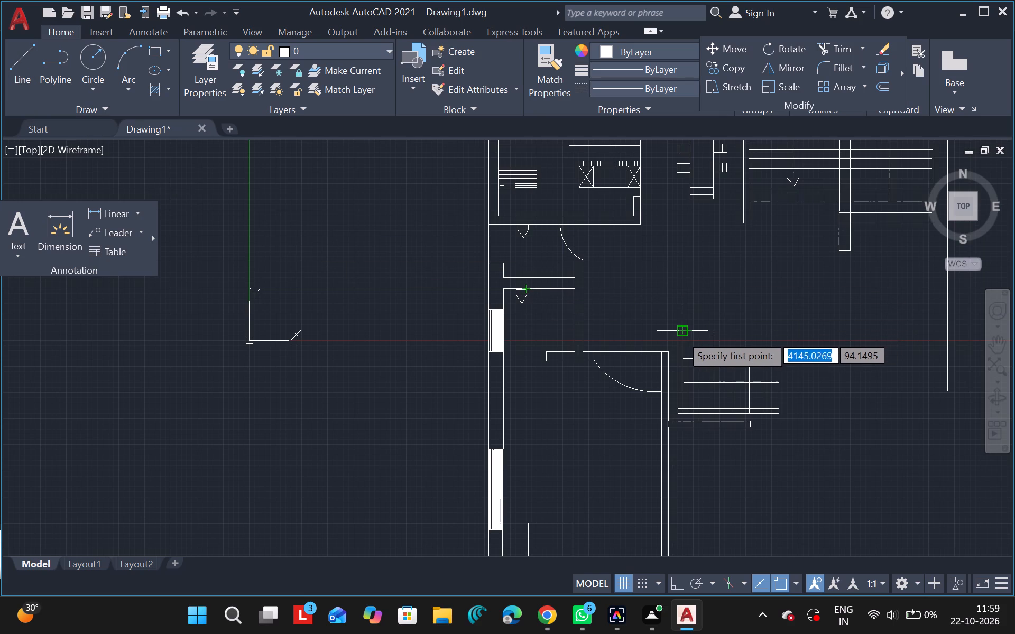
left_click_drag(676, 335, 708, 331)
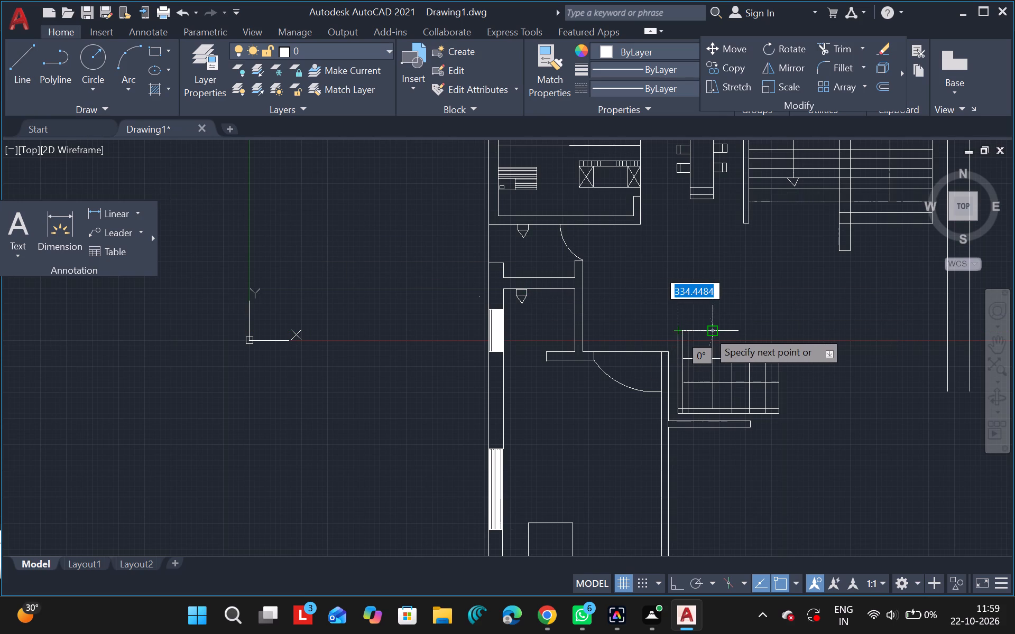
left_click_drag(708, 331, 708, 331)
left_click(708, 331)
key("Escape")
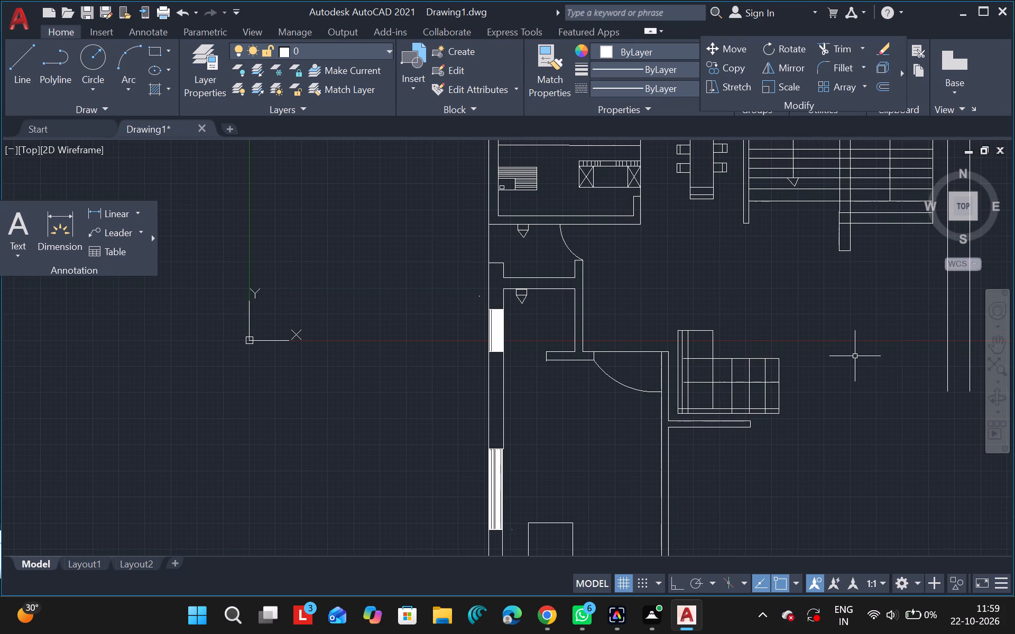
Draw a short diagonal line about 60 long in the open bedroom area beside the door swing.
scroll(817, 425, "down", 1, "ctrl")
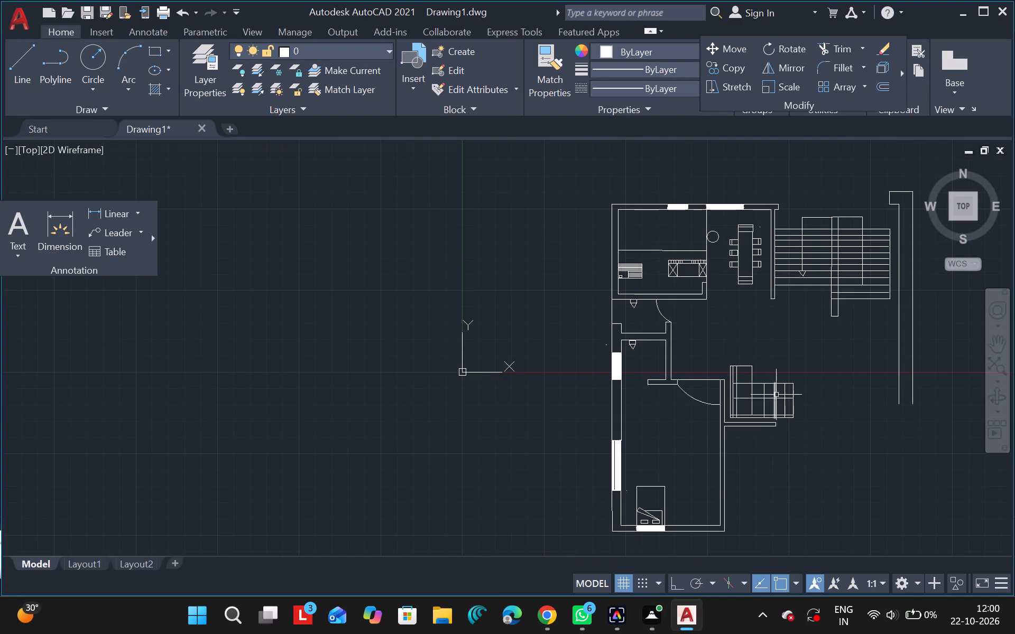
scroll(776, 395, "up", 3, "ctrl")
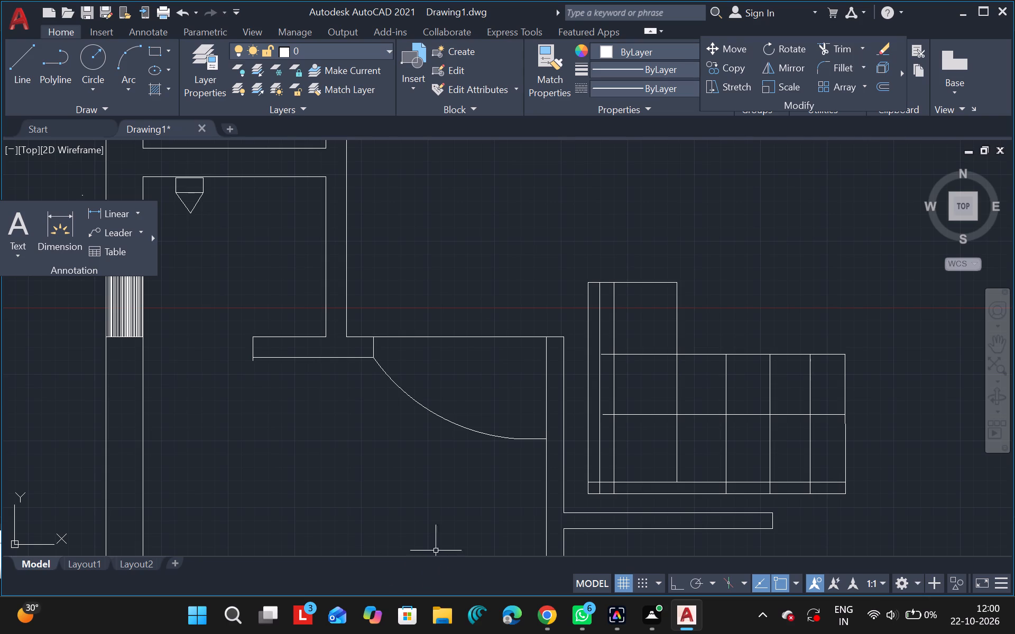
left_click(17, 60)
left_click_drag(332, 440, 324, 454)
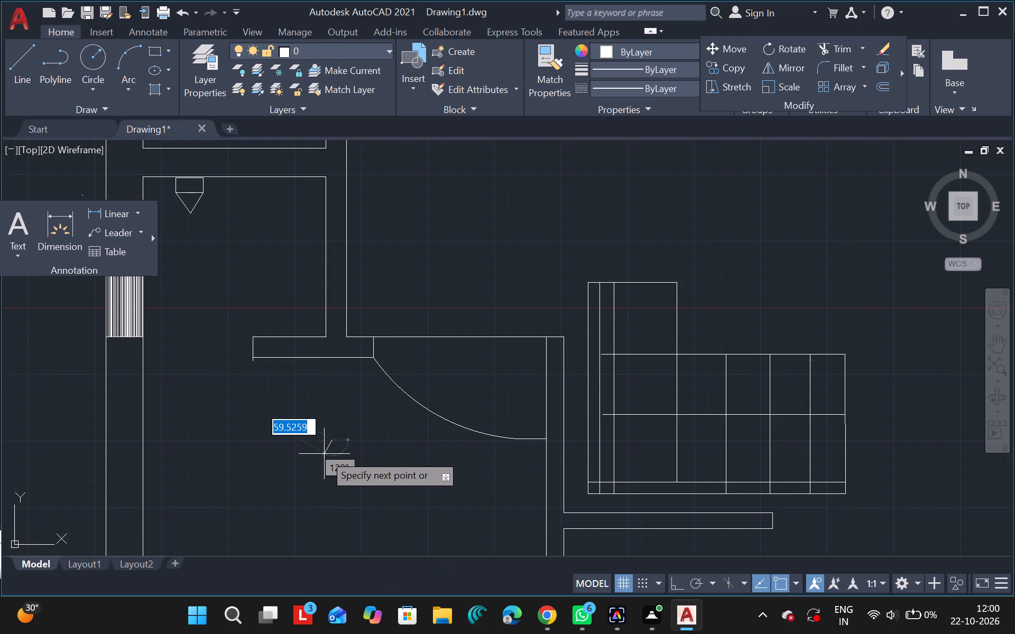
left_click_drag(324, 454, 326, 443)
key("Escape")
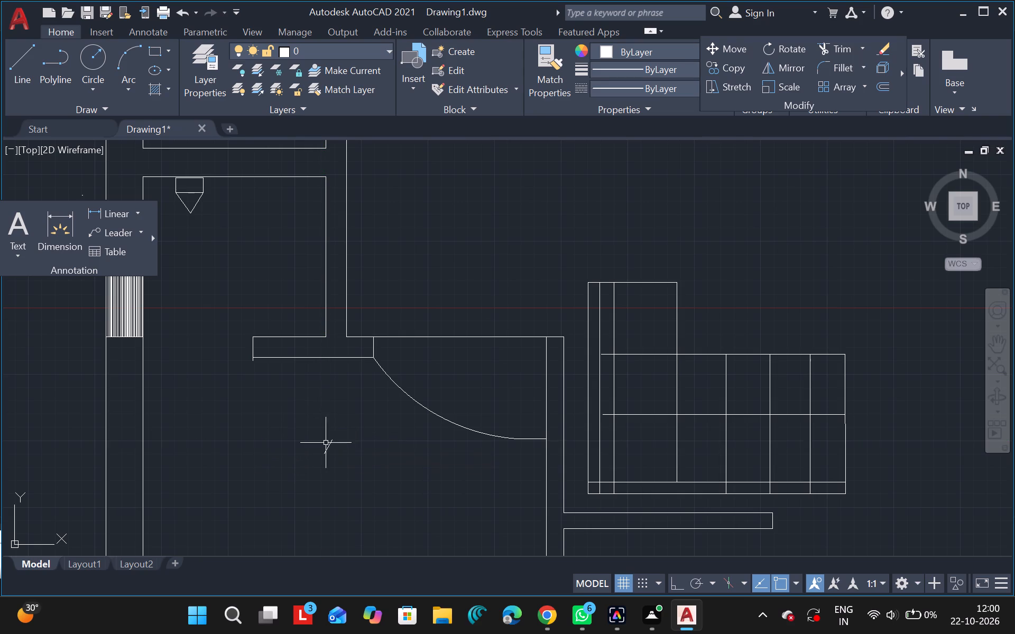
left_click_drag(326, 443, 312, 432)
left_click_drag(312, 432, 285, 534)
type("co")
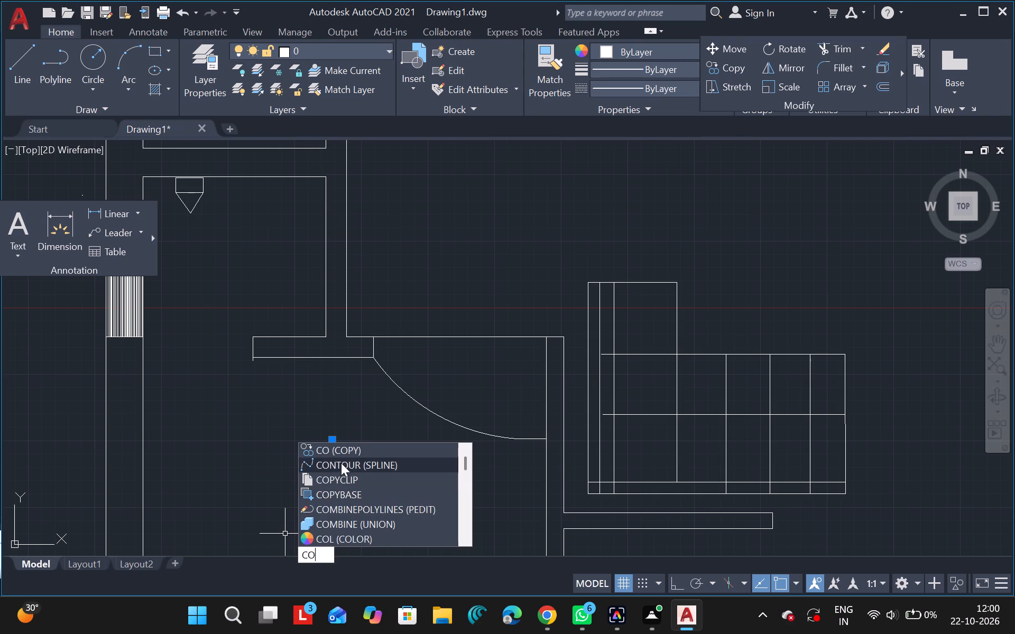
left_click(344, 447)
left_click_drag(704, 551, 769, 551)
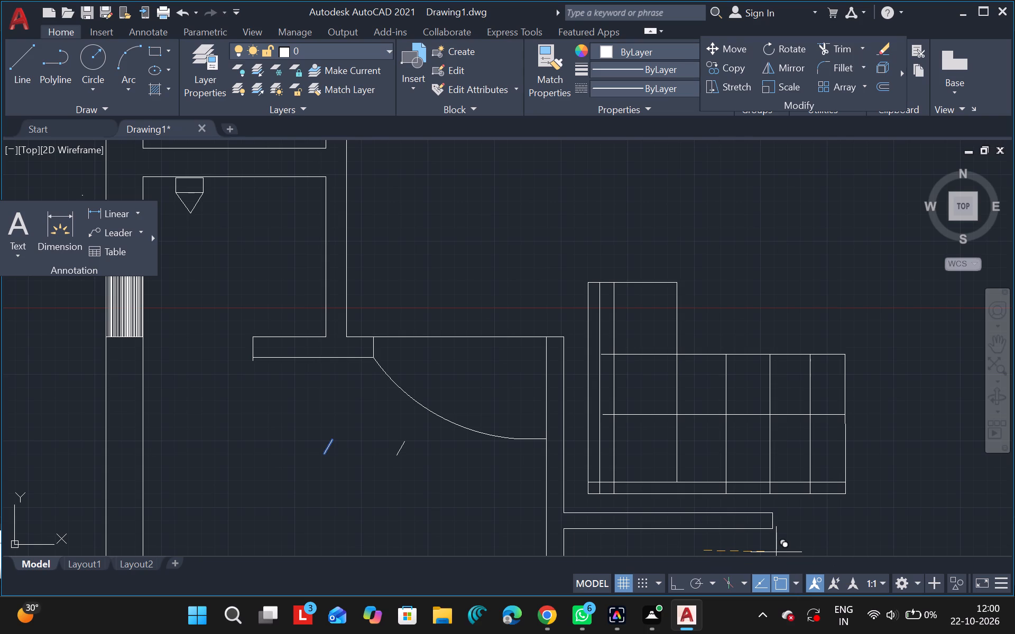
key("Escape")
Draw a short diagonal line about 54 long inside the grid, below the third horizontal line and before the fourth vertical line.
left_click(19, 76)
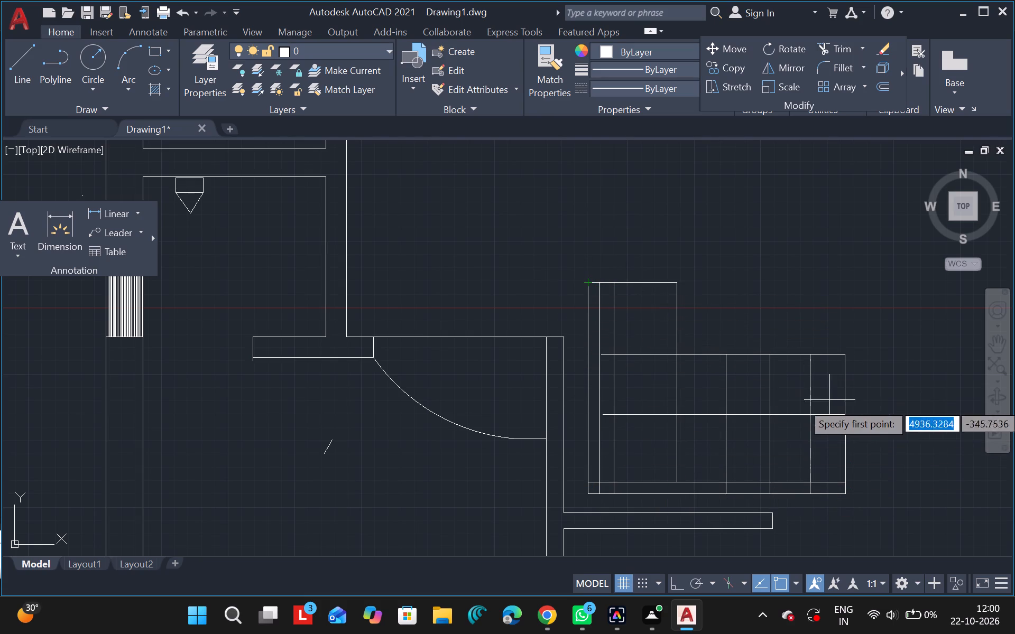
left_click_drag(648, 428, 645, 442)
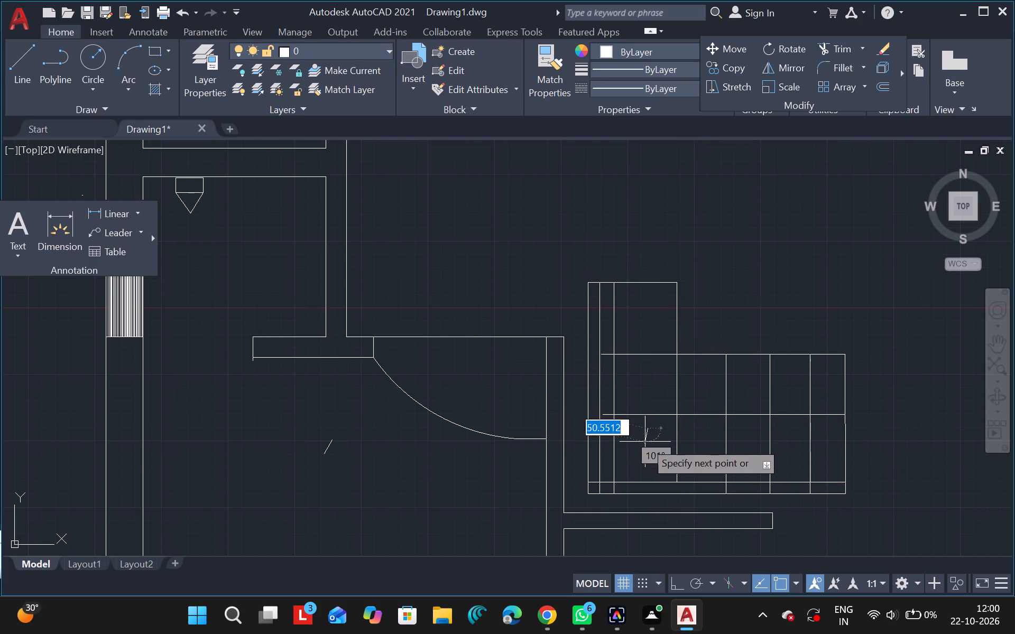
left_click_drag(645, 442, 639, 440)
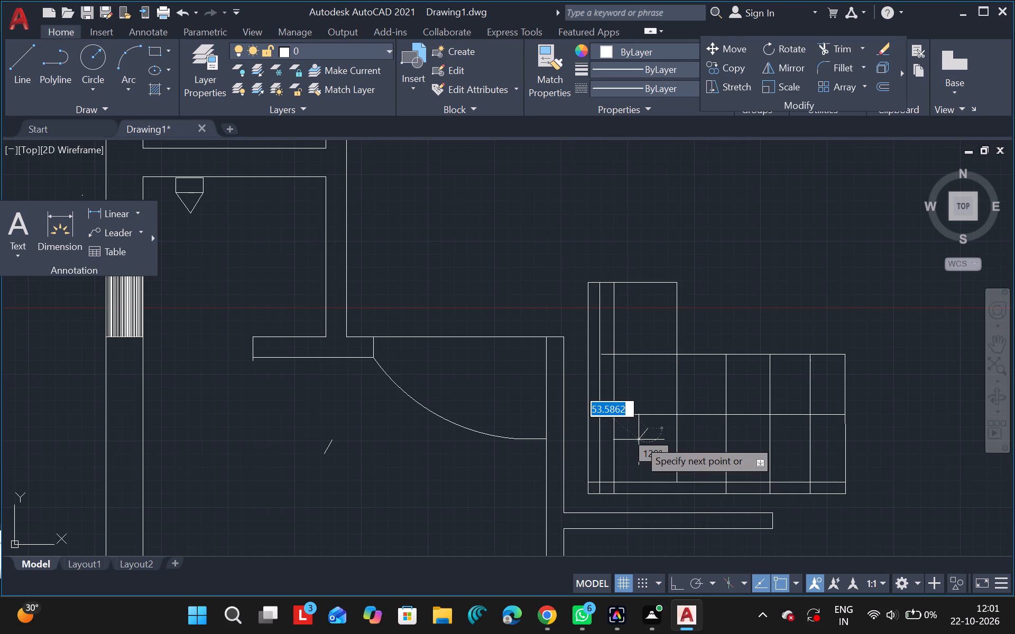
left_click(639, 440)
key("Escape")
Copy the grid's short diagonal line four times into the narrow strip between the first two vertical lines, stacked around the third horizontal line.
left_click_drag(636, 433, 610, 468)
type("co")
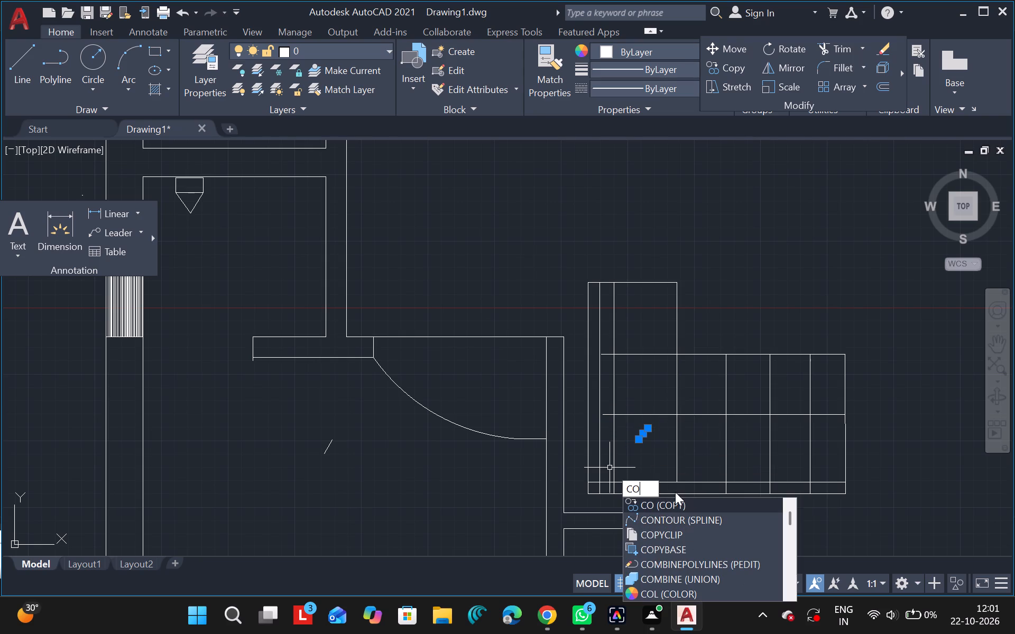
left_click(741, 506)
left_click_drag(854, 535, 808, 536)
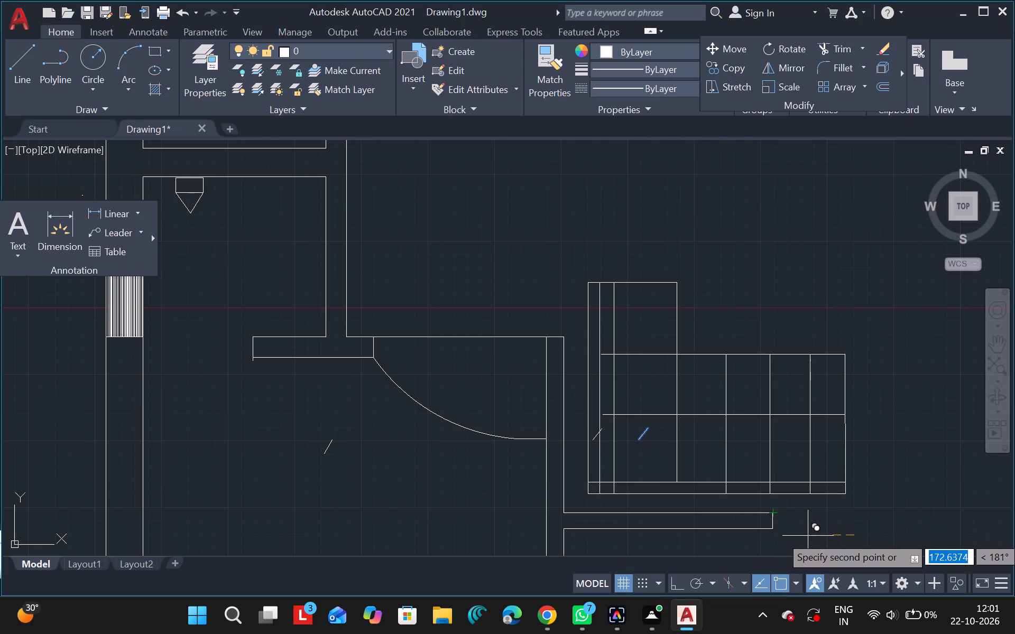
left_click_drag(808, 536, 805, 538)
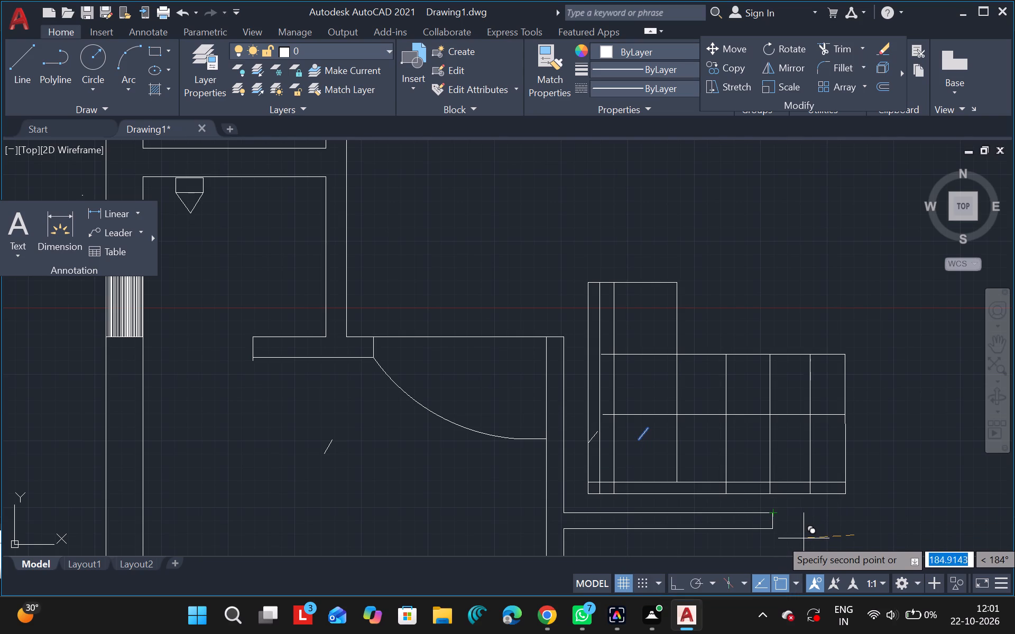
left_click_drag(805, 538, 806, 538)
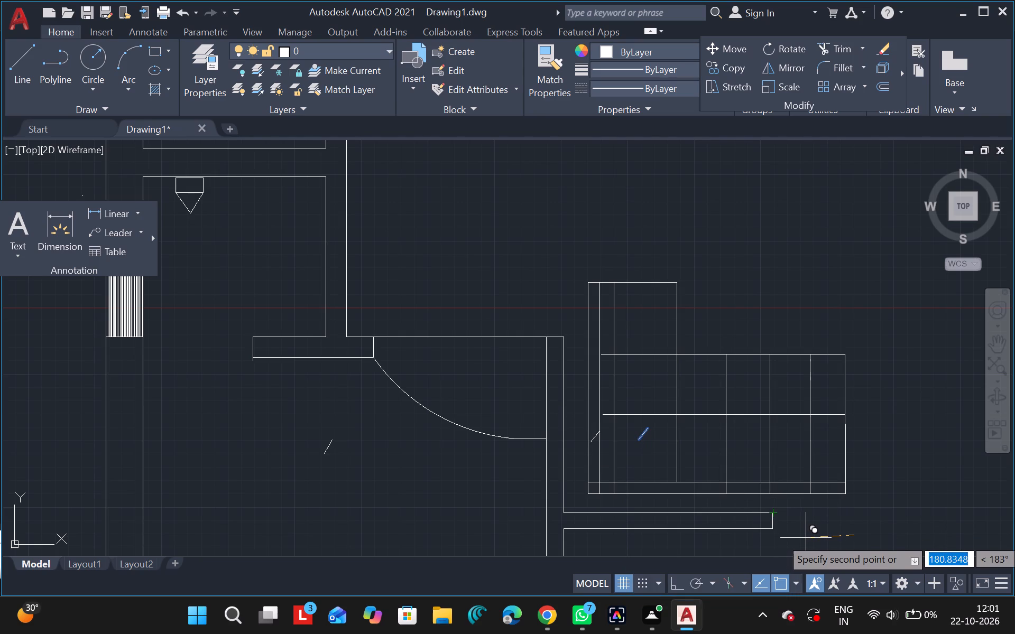
left_click_drag(806, 538, 806, 547)
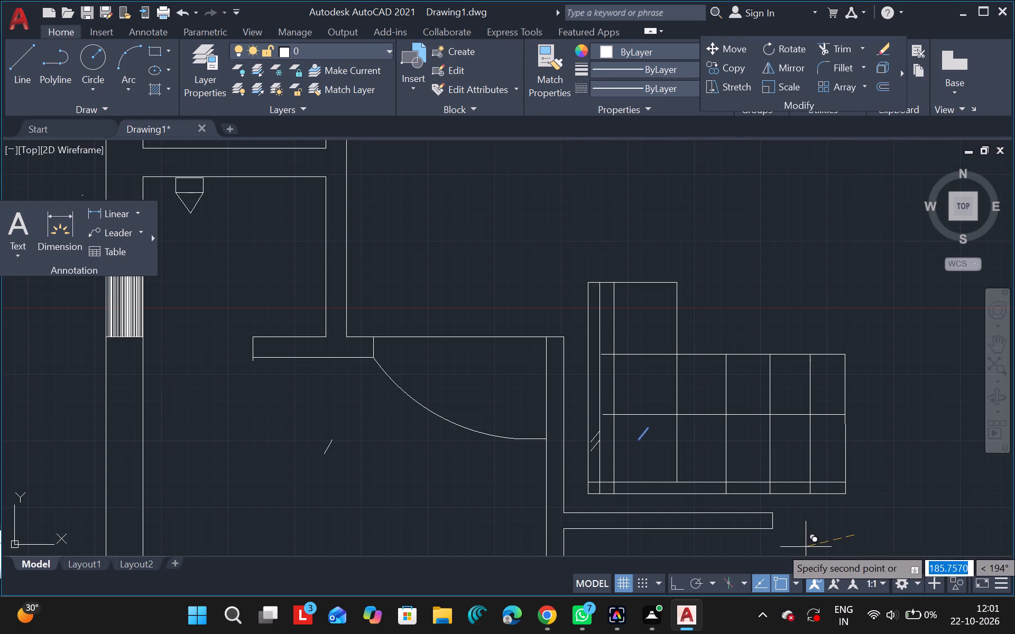
left_click_drag(806, 547, 806, 558)
left_click_drag(806, 558, 798, 568)
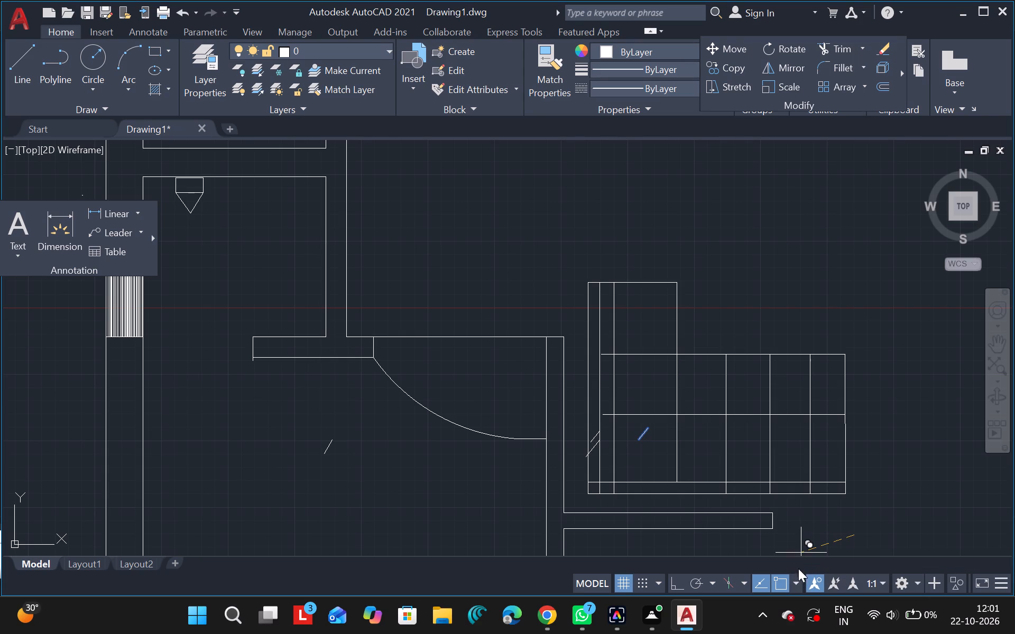
left_click_drag(798, 568, 807, 527)
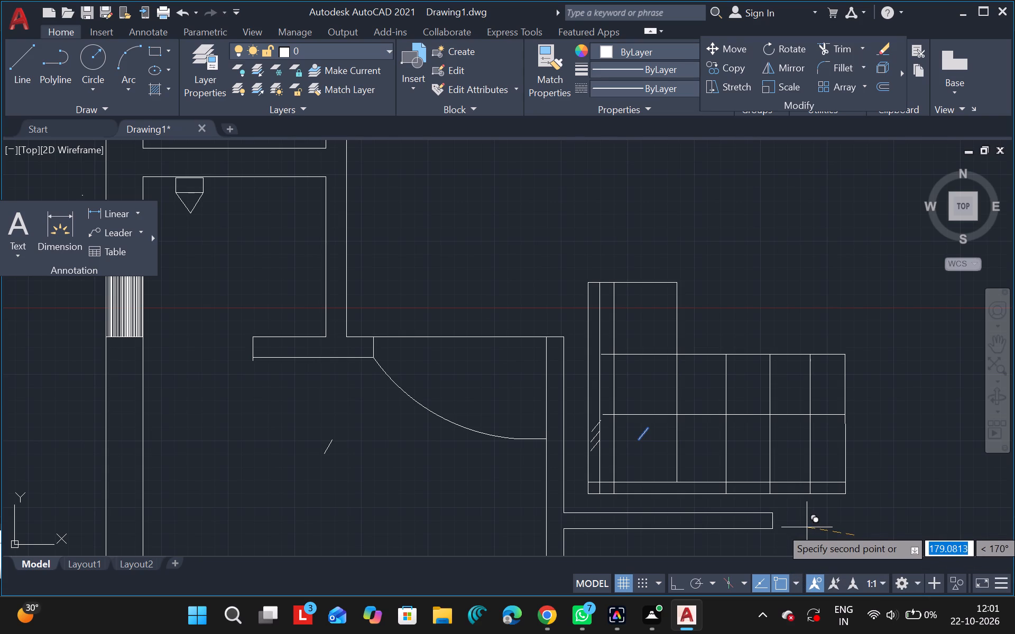
left_click_drag(807, 527, 804, 528)
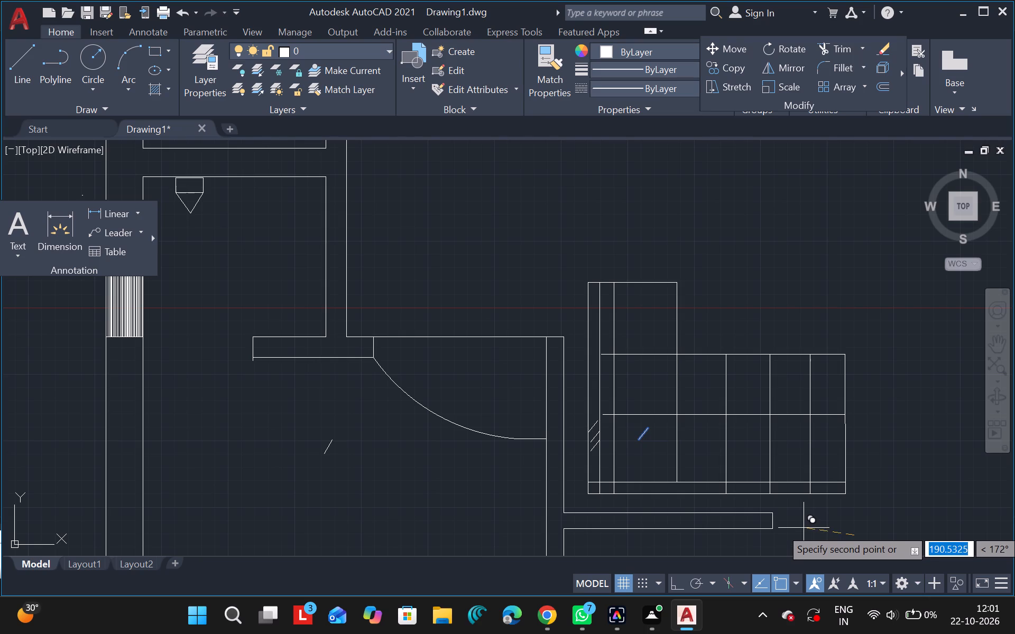
left_click_drag(804, 528, 805, 505)
left_click_drag(805, 505, 803, 487)
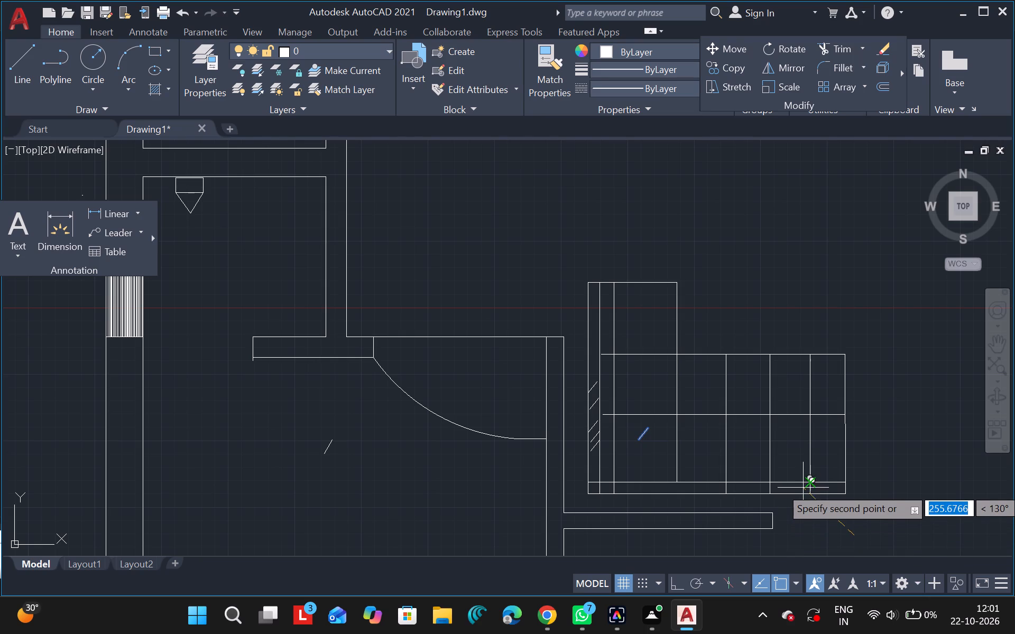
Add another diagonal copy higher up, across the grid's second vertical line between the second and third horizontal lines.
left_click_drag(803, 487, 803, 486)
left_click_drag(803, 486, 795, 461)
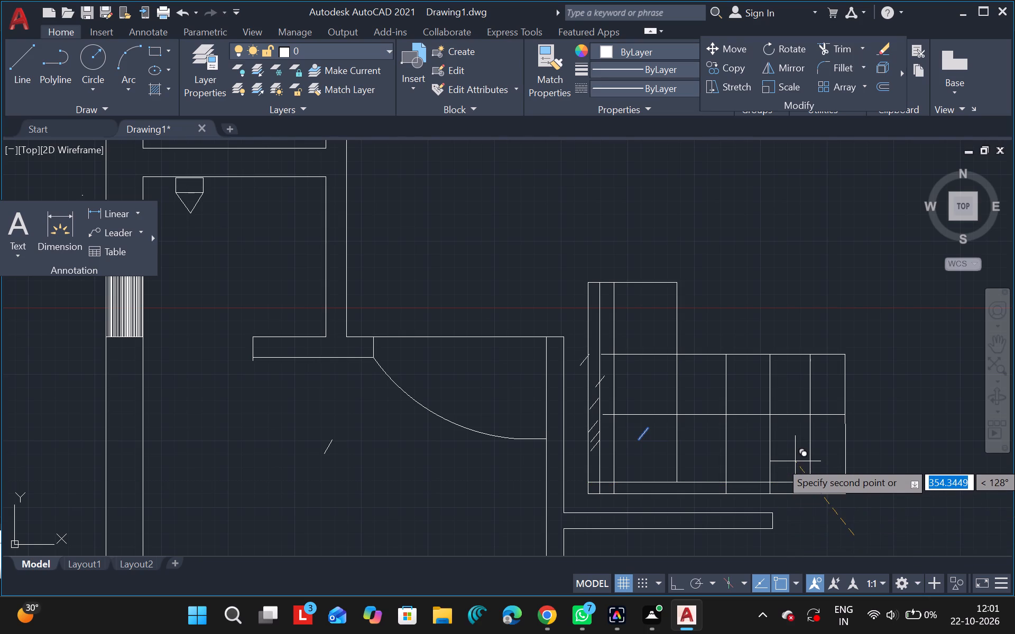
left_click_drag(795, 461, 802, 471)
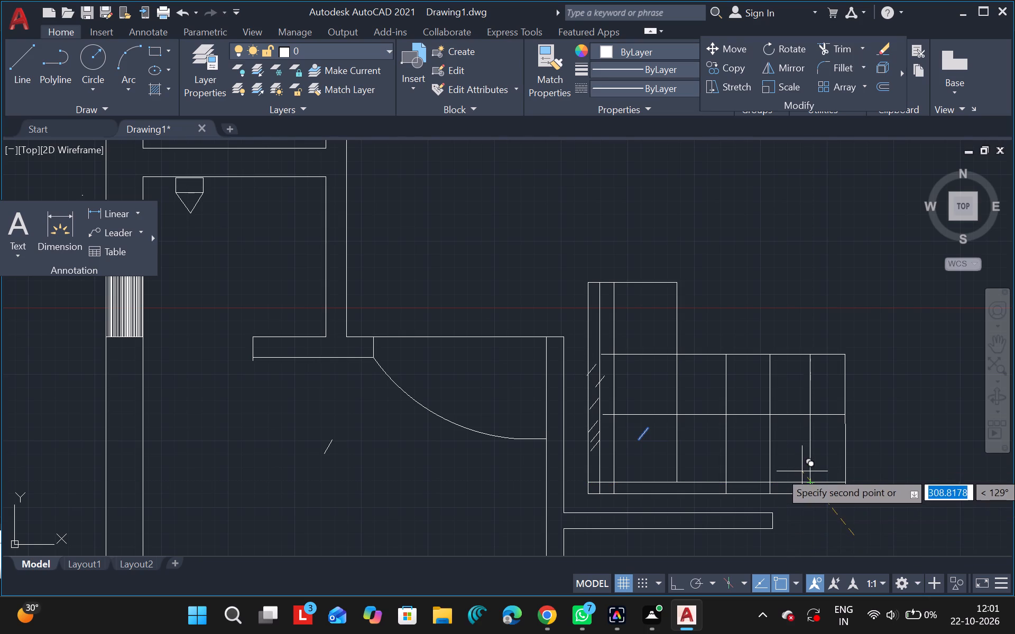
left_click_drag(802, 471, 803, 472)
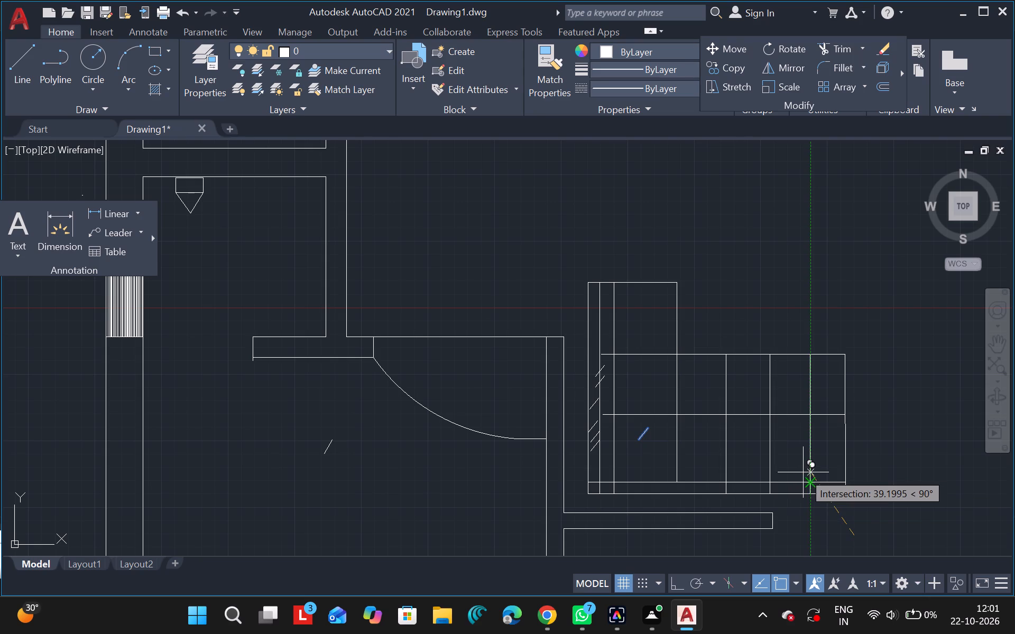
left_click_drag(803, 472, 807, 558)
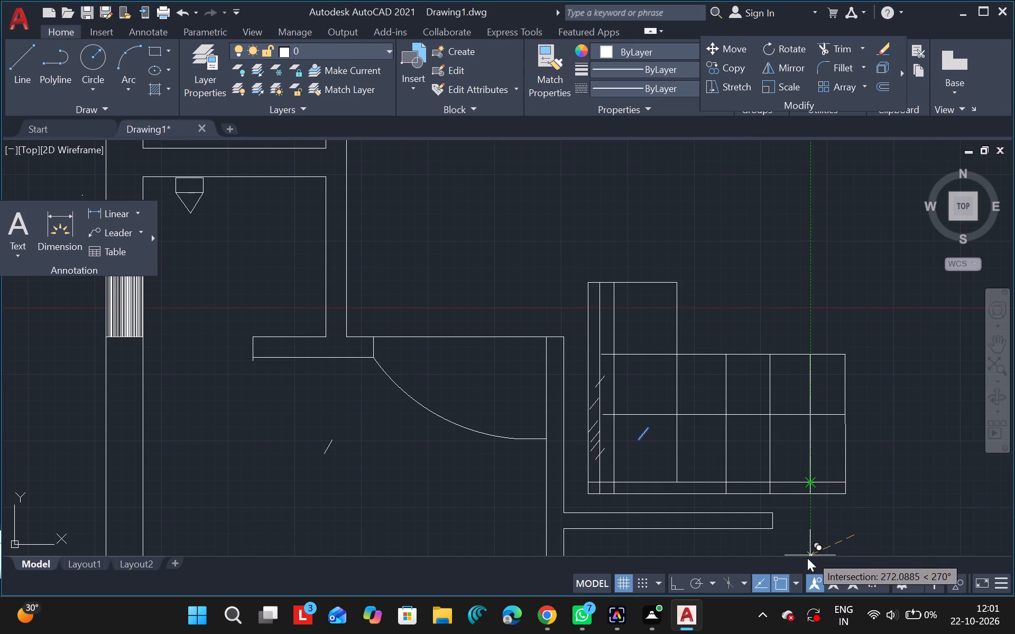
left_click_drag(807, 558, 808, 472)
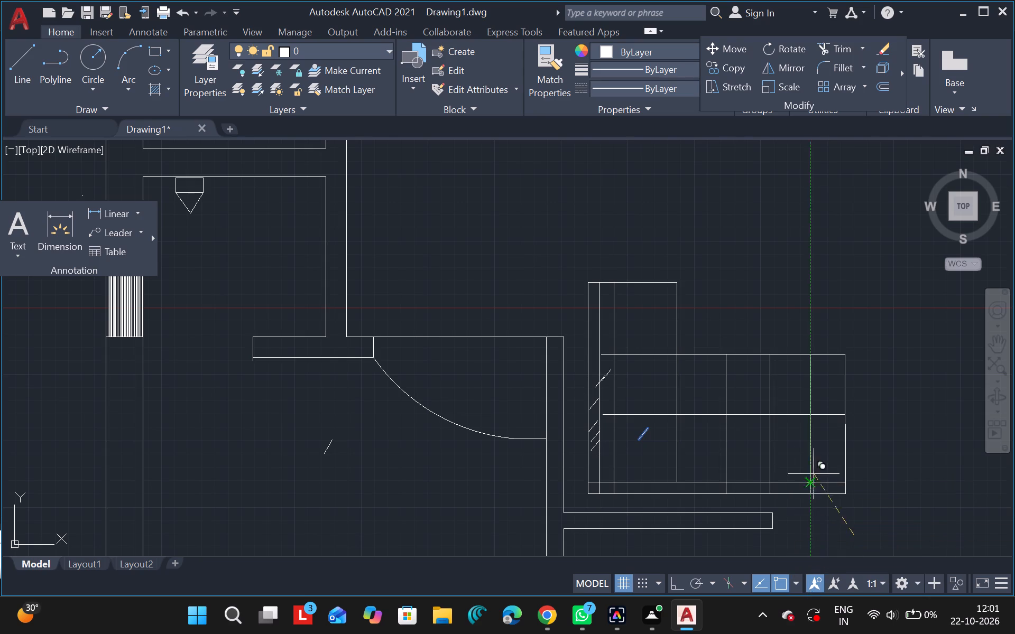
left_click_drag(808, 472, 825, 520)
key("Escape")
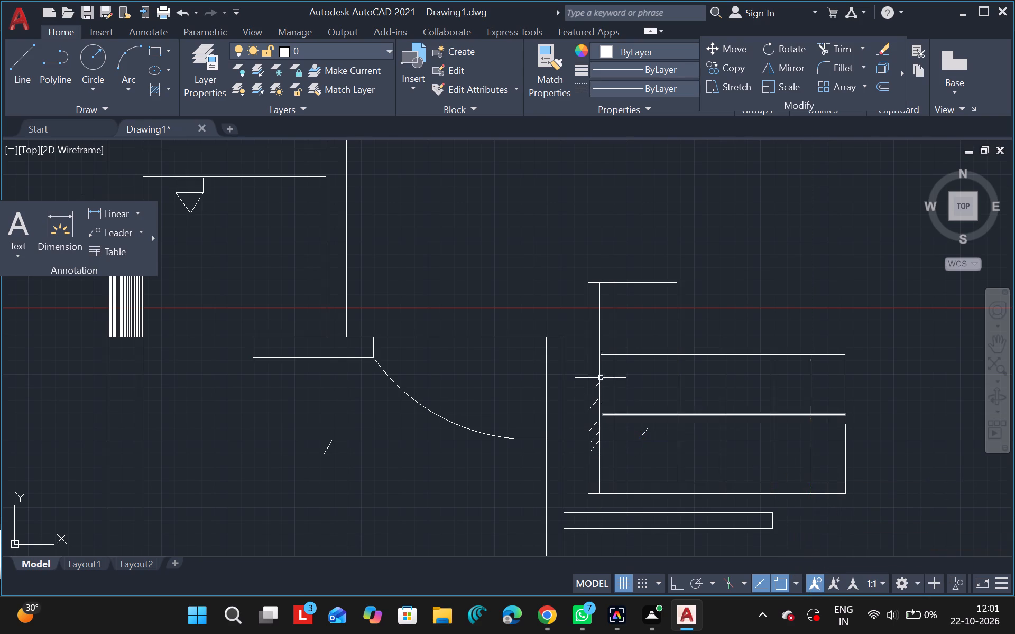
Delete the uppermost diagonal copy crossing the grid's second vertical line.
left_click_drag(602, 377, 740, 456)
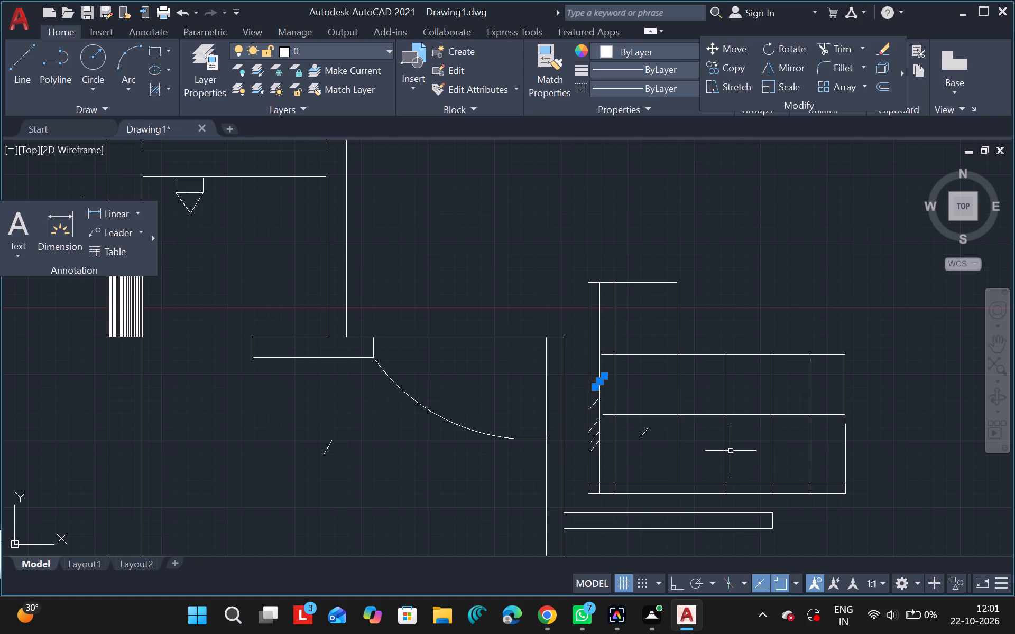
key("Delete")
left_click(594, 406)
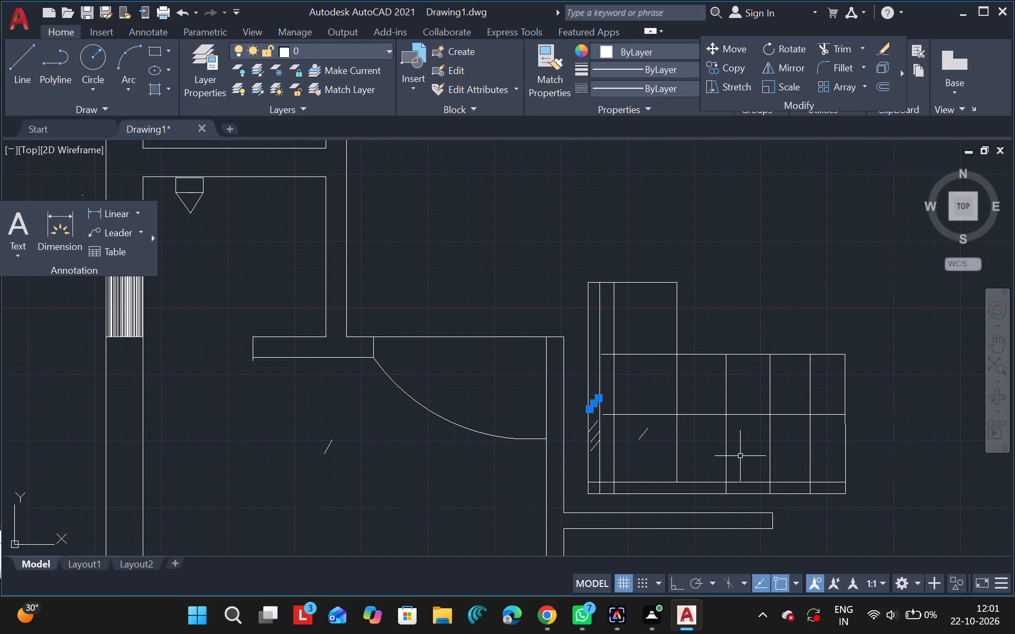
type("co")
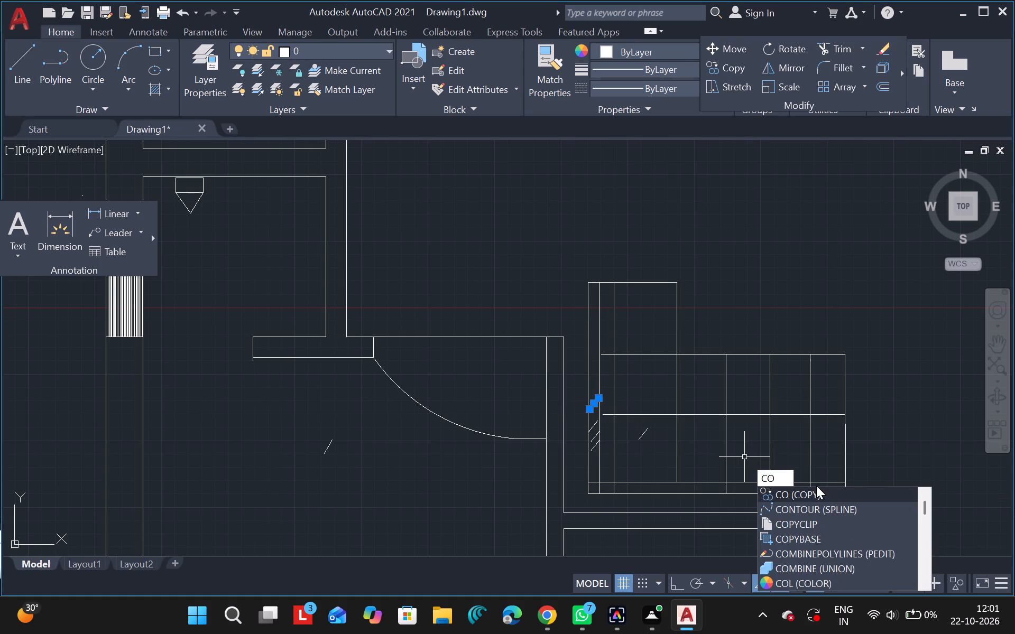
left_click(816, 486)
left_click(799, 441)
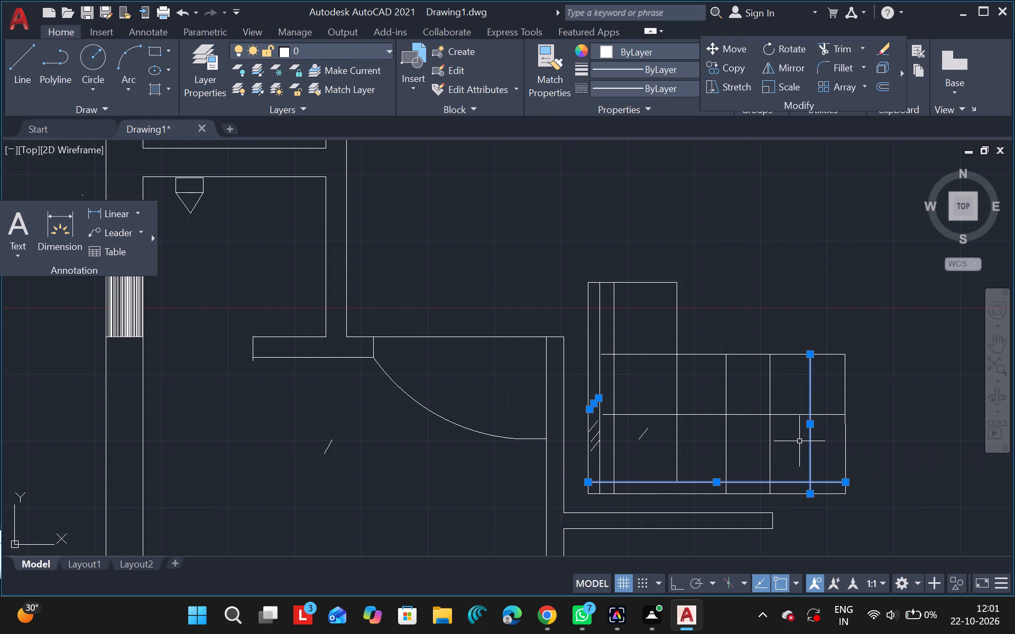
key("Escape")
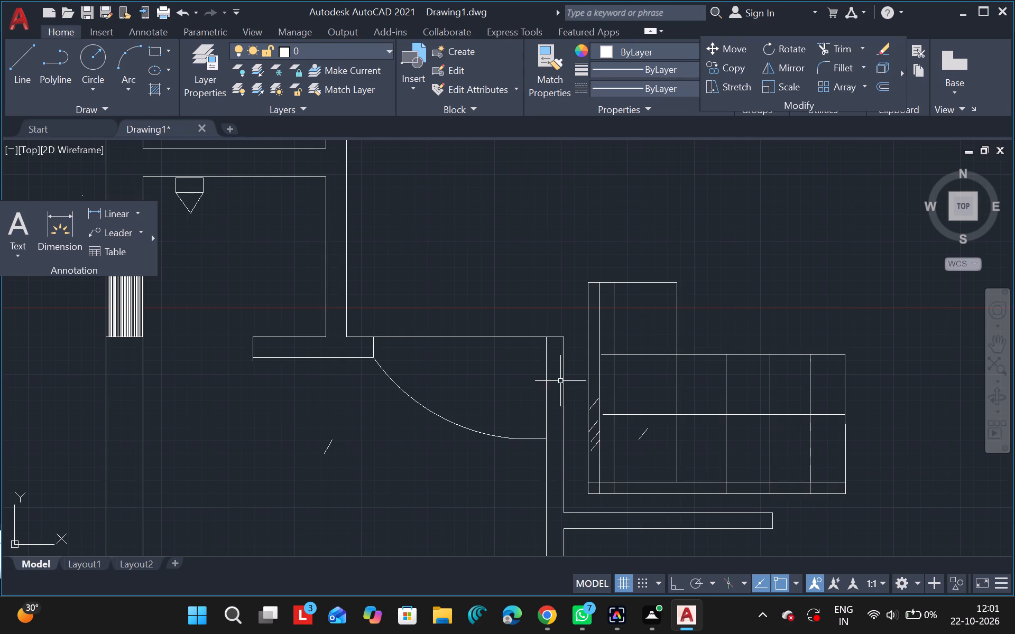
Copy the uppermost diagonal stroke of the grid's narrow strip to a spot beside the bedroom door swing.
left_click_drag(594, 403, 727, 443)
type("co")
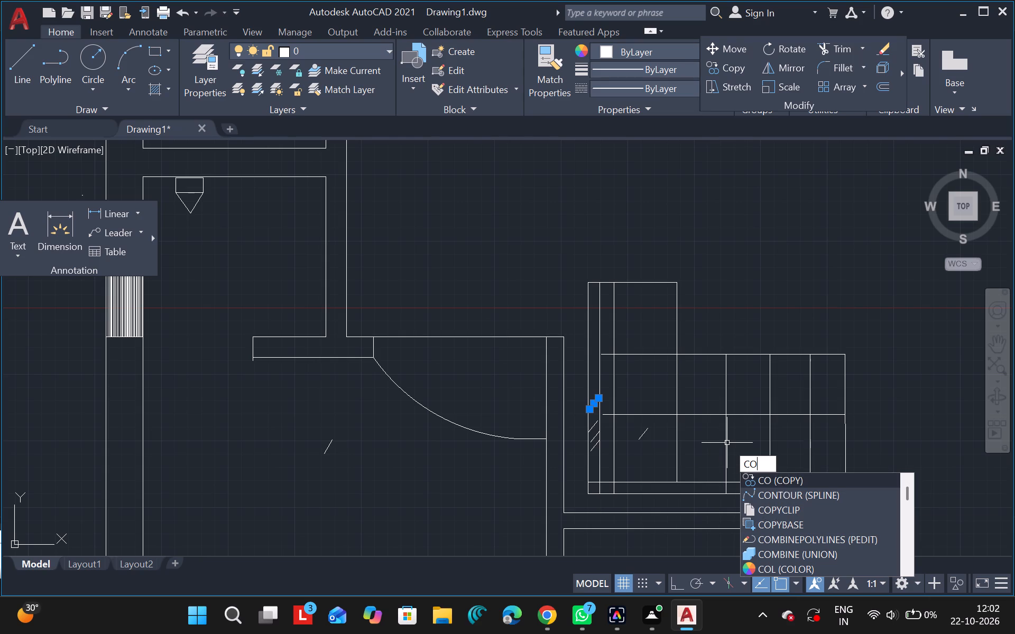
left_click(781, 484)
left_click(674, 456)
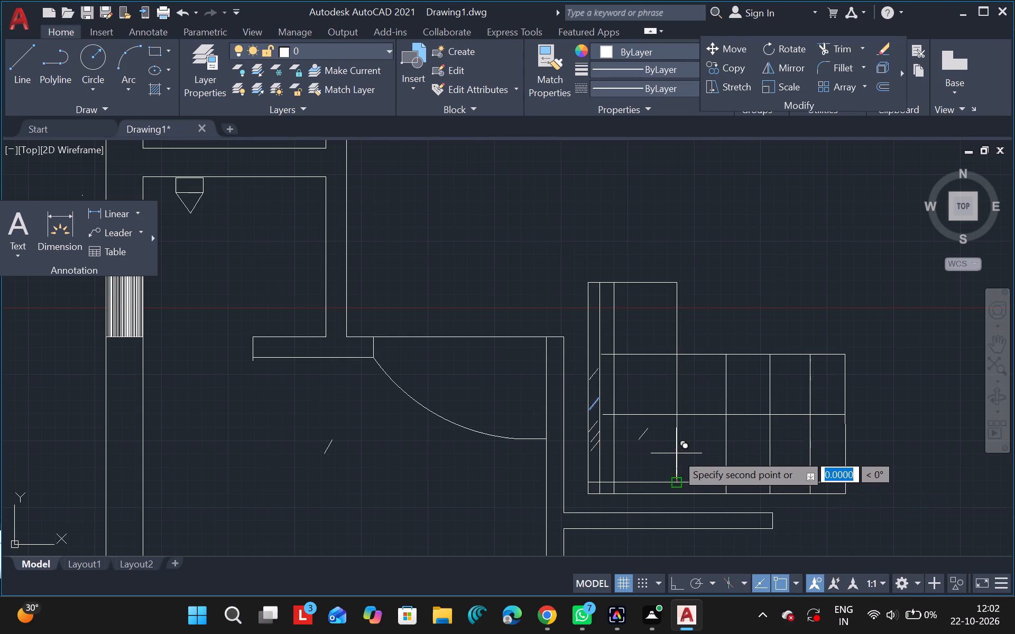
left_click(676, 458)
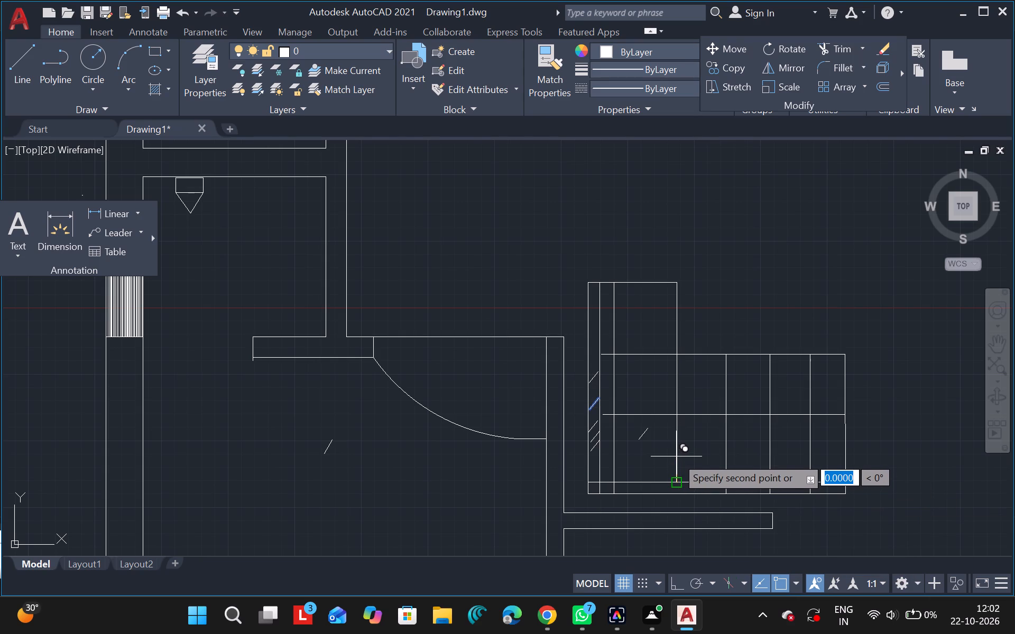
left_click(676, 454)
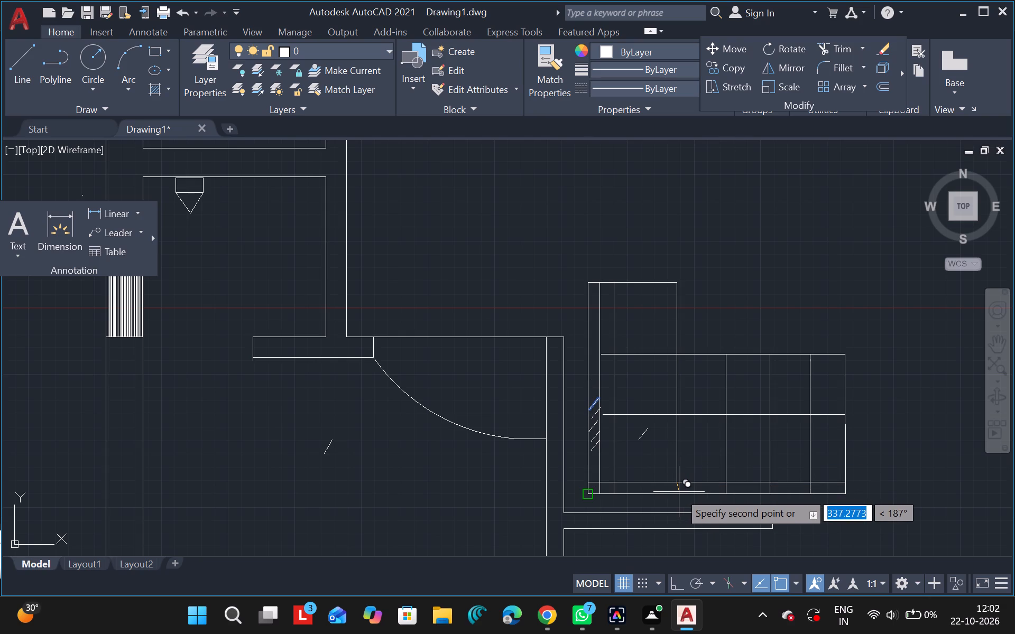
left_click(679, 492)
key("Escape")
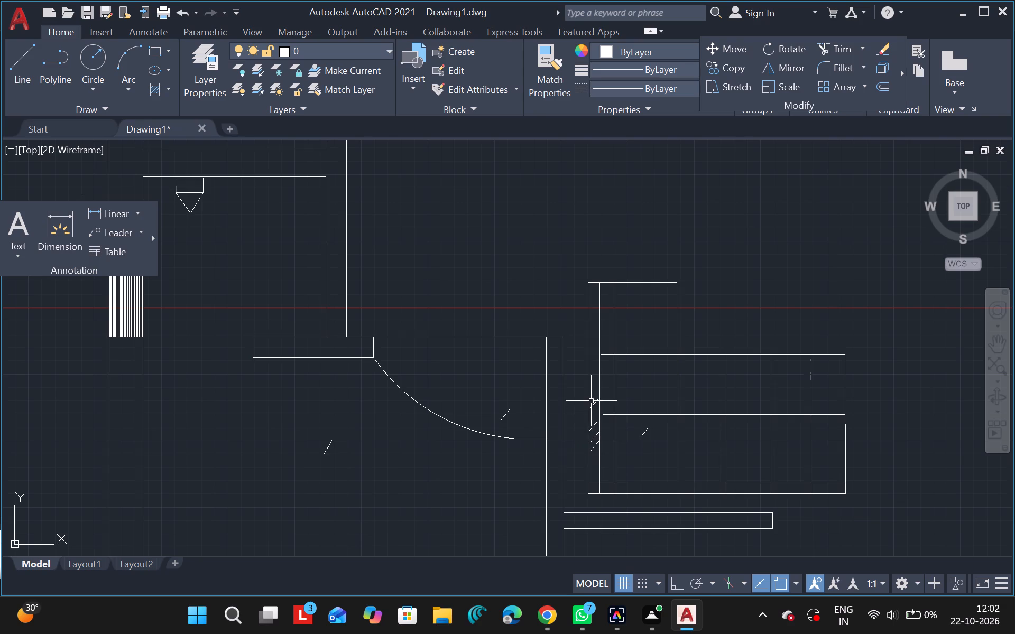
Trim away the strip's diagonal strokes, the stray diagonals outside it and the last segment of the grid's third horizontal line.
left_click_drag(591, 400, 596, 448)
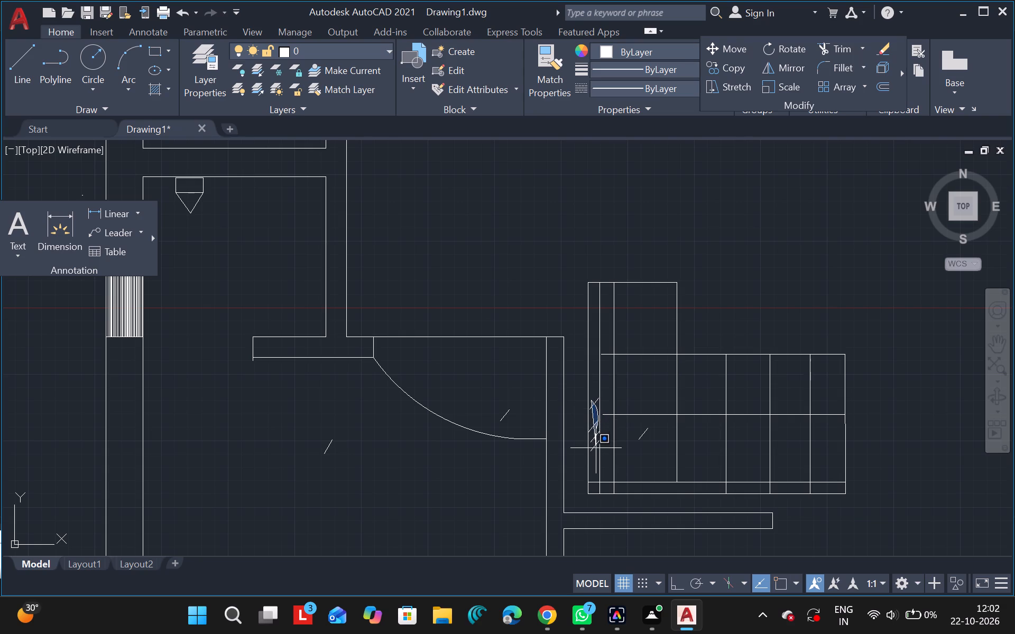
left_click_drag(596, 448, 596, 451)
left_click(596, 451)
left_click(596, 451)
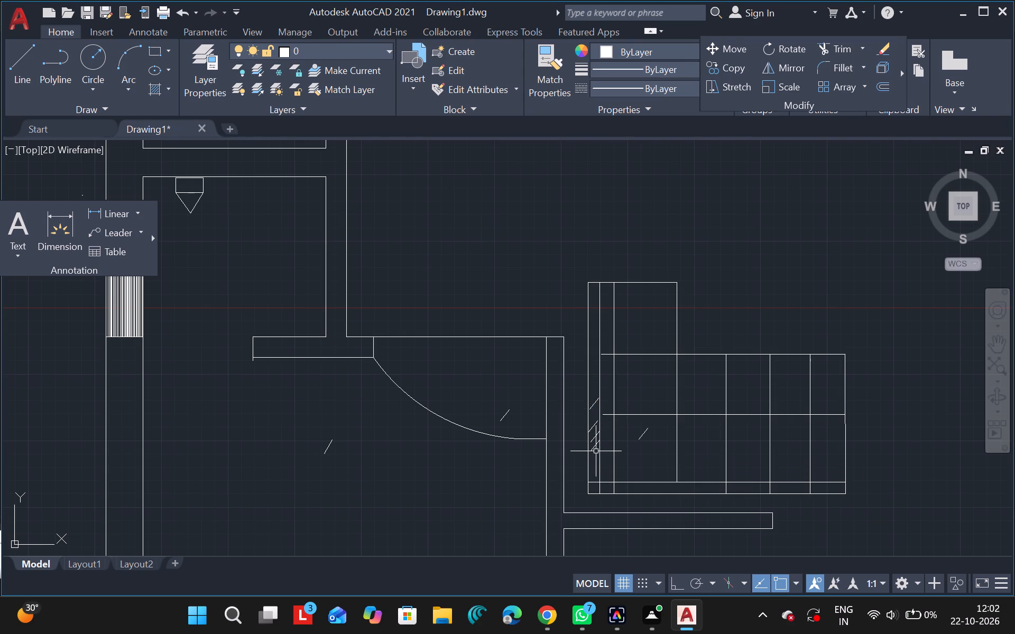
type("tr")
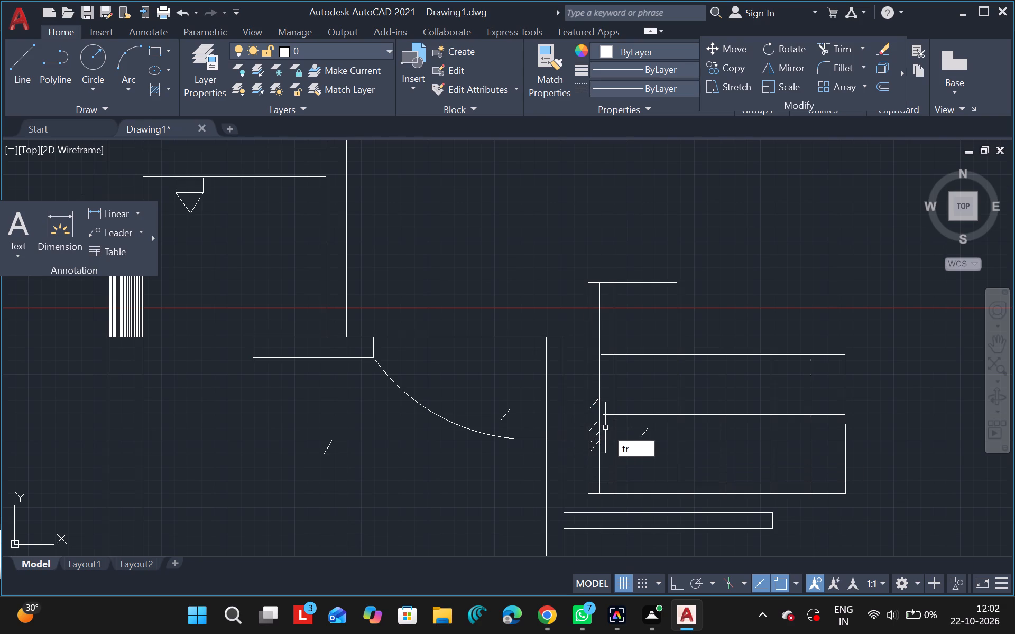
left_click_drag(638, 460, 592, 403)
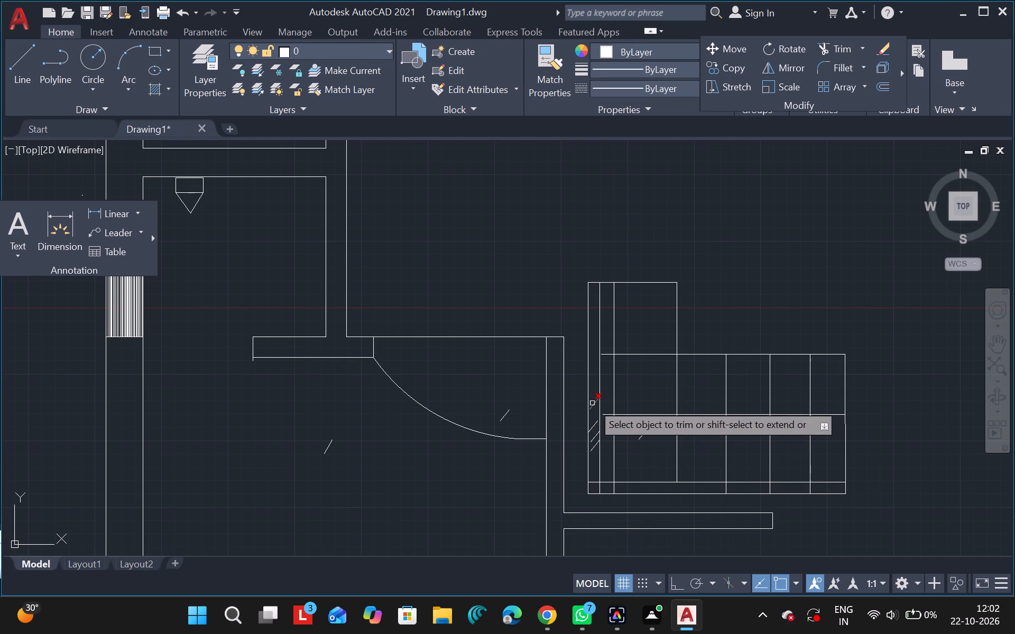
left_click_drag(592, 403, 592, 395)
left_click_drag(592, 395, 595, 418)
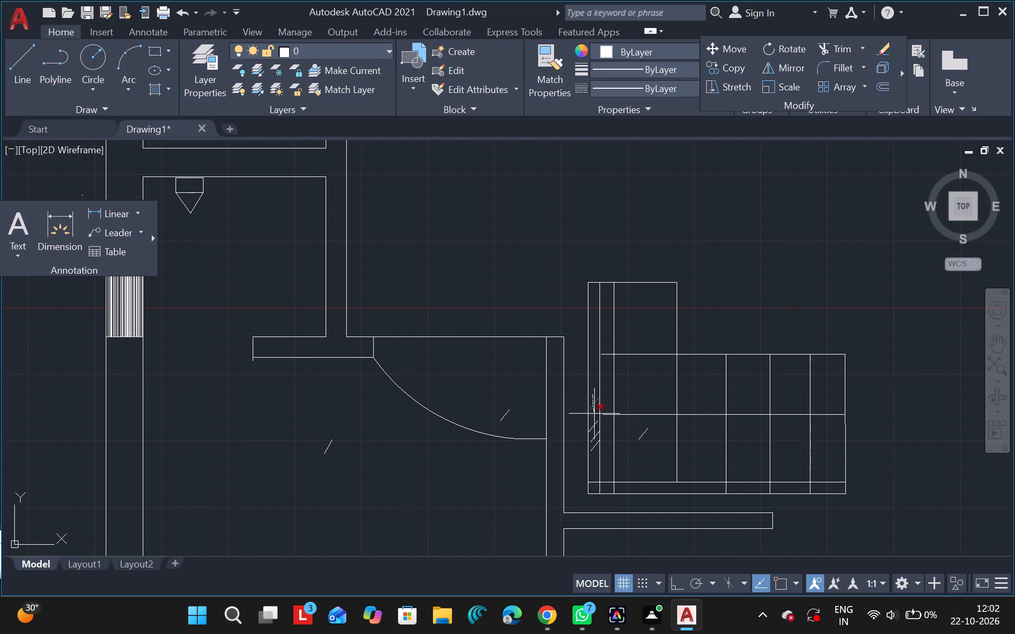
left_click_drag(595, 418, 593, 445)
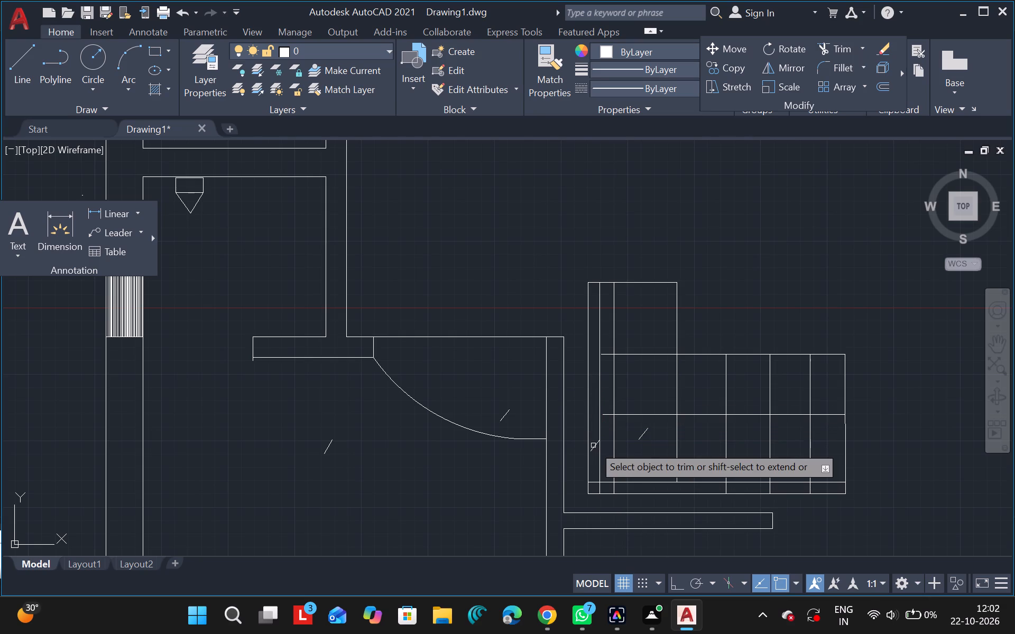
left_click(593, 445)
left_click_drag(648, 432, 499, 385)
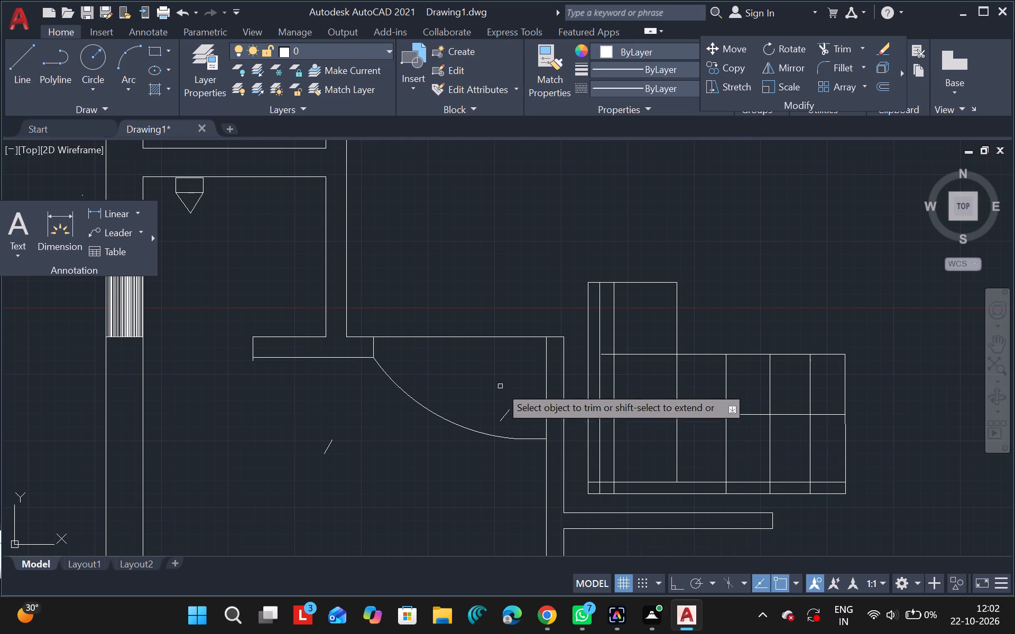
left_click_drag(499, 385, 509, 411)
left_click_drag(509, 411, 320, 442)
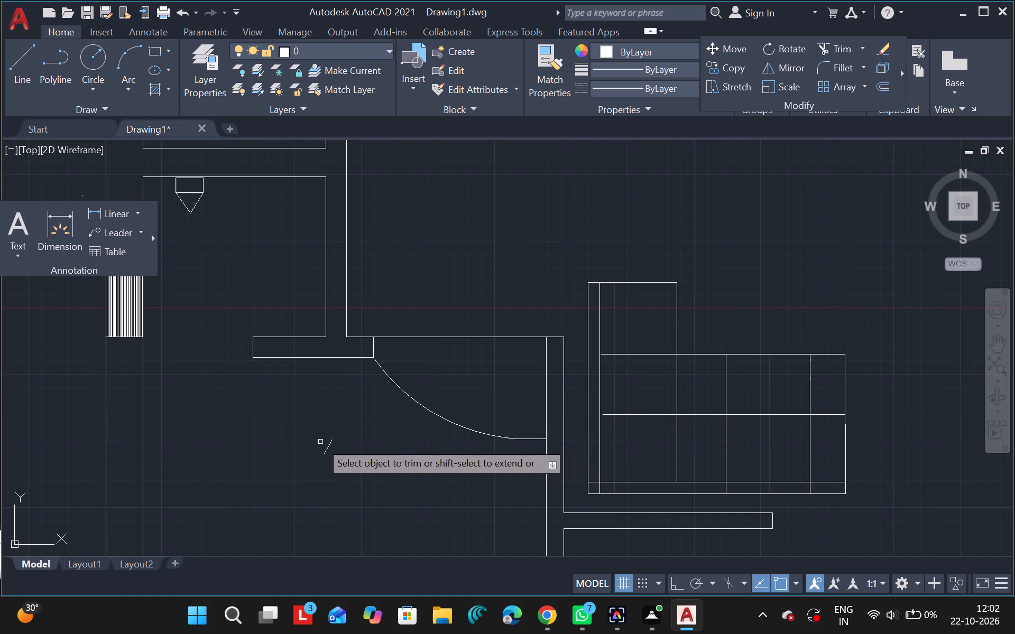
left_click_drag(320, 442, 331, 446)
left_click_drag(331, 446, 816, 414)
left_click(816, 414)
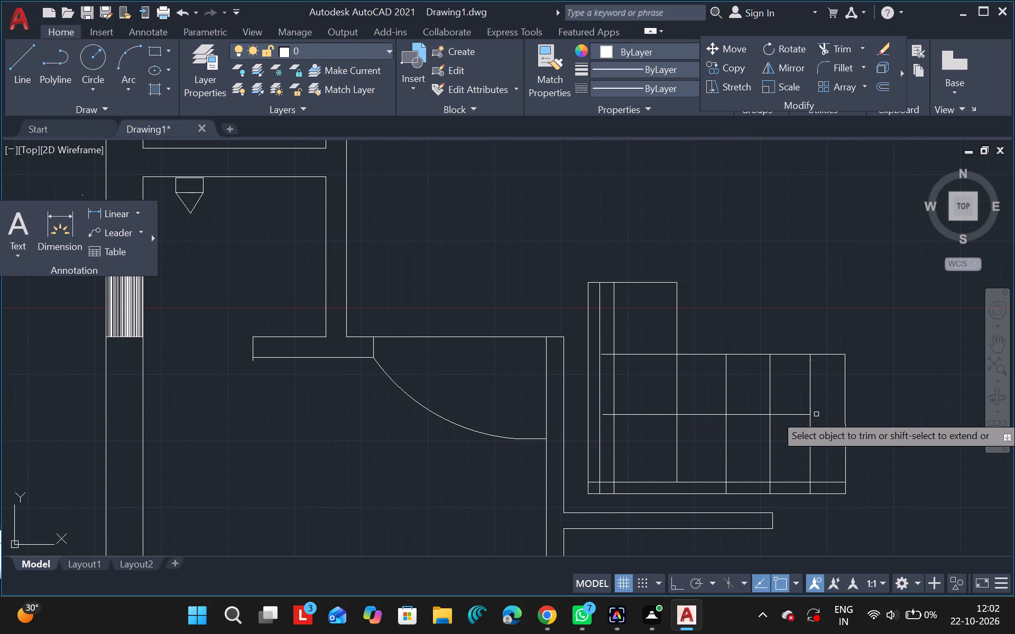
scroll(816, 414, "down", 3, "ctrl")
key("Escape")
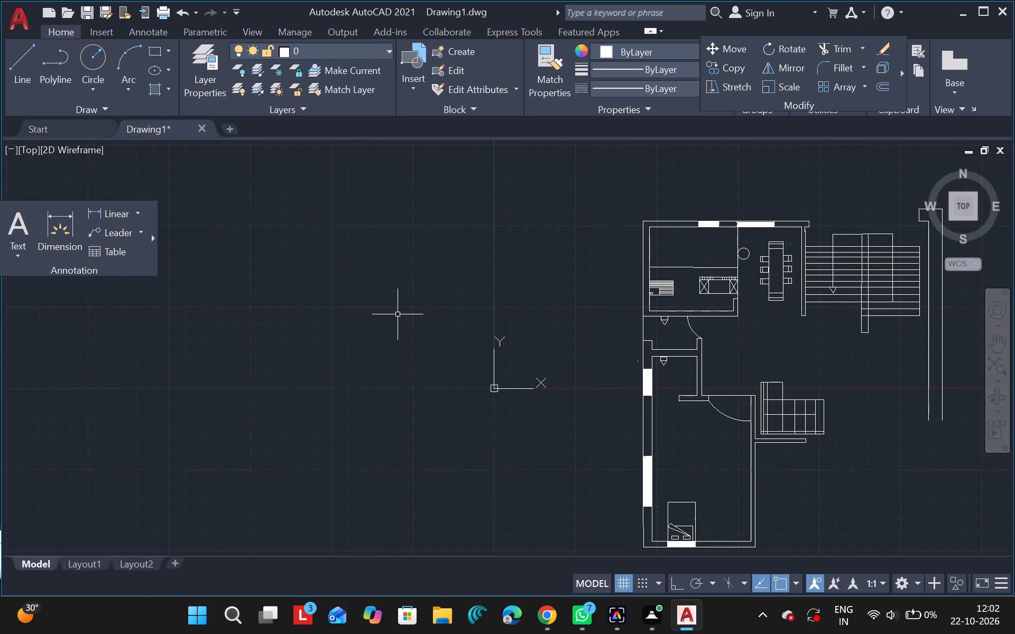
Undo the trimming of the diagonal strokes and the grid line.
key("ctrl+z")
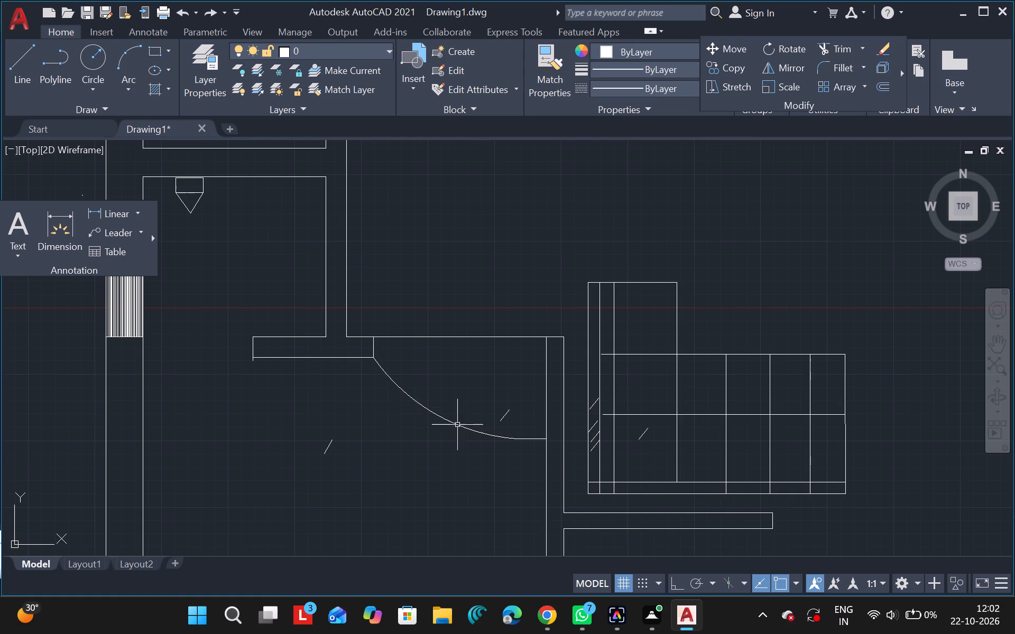
Delete the three stray diagonal lines: by the door swing, inside the grid and in the bedroom.
left_click(505, 417)
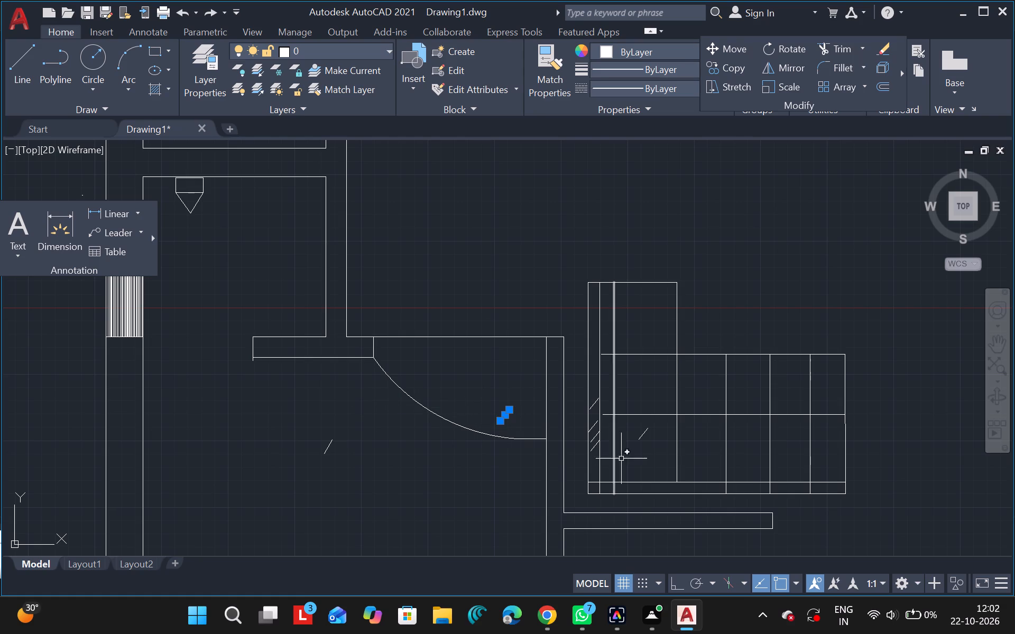
left_click(639, 430)
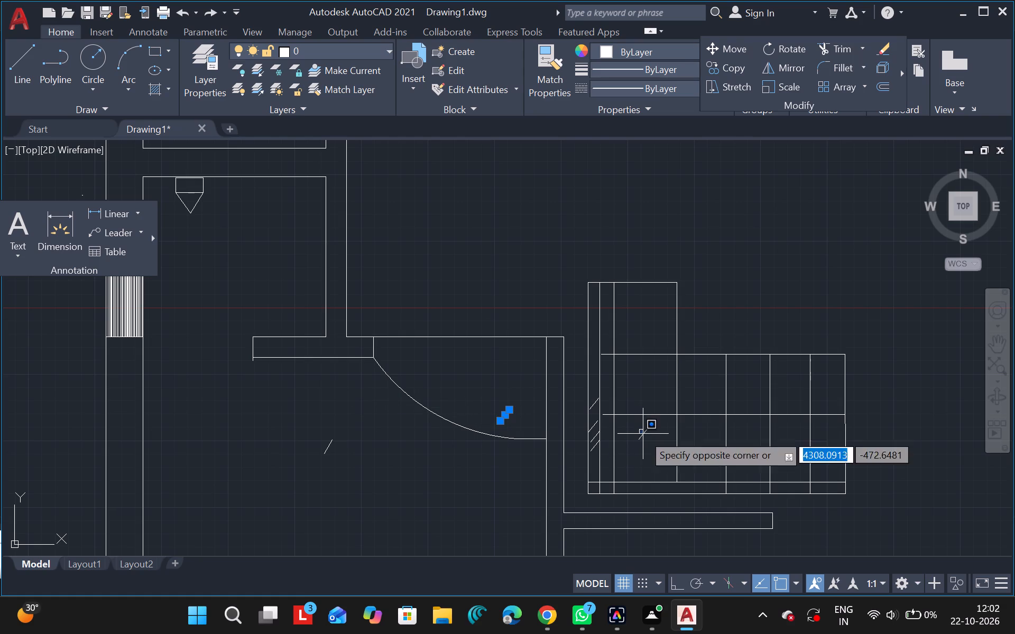
left_click(643, 434)
left_click_drag(642, 436, 634, 436)
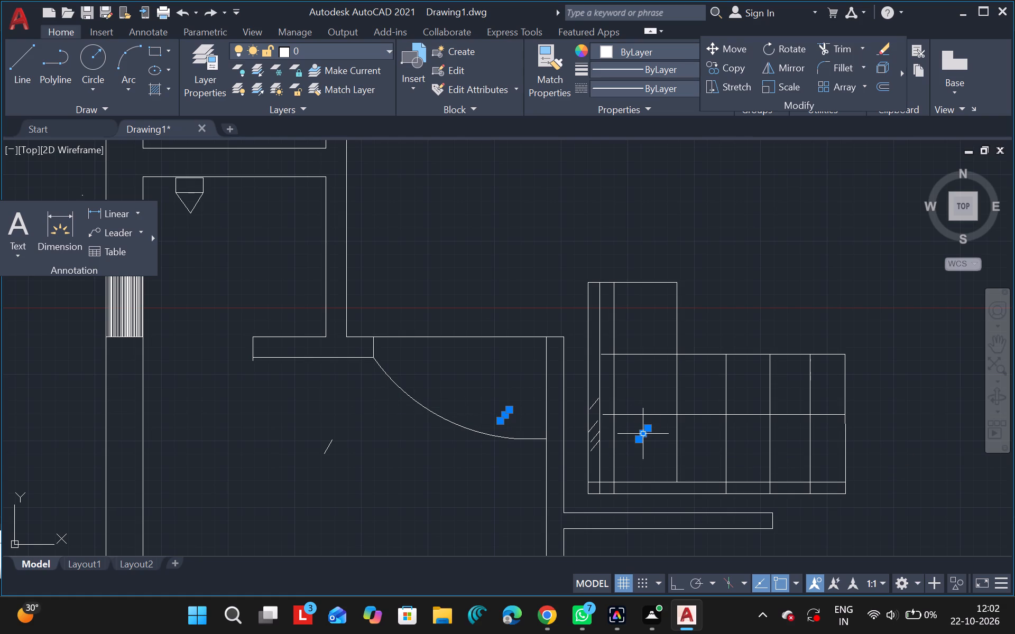
left_click_drag(634, 436, 326, 447)
left_click_drag(326, 447, 622, 551)
key("Delete")
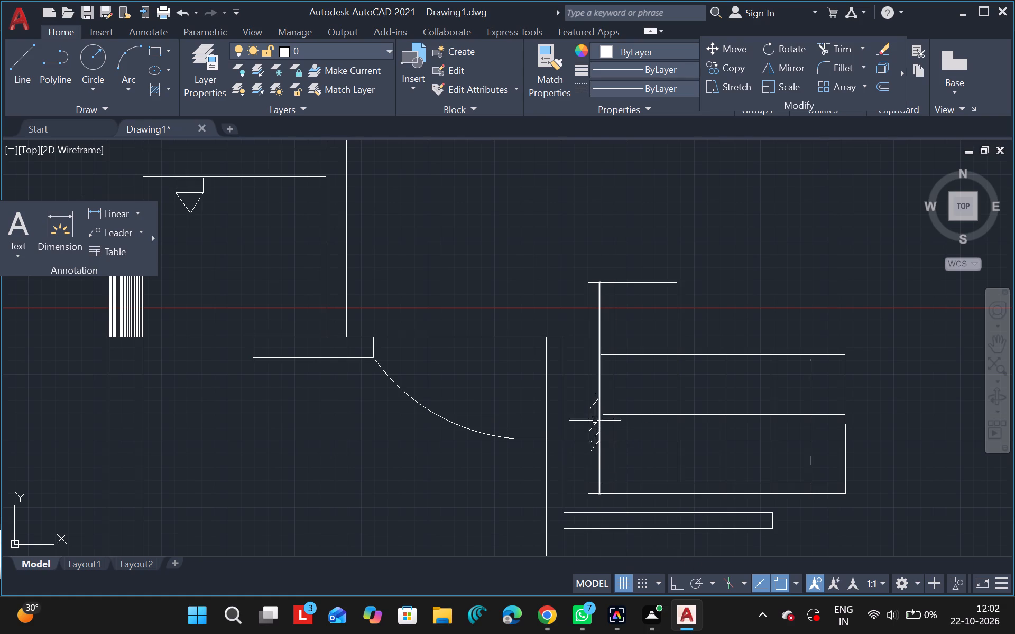
Delete all the remaining diagonal strokes in the narrow strip between the grid's first two vertical lines.
left_click_drag(592, 396, 595, 453)
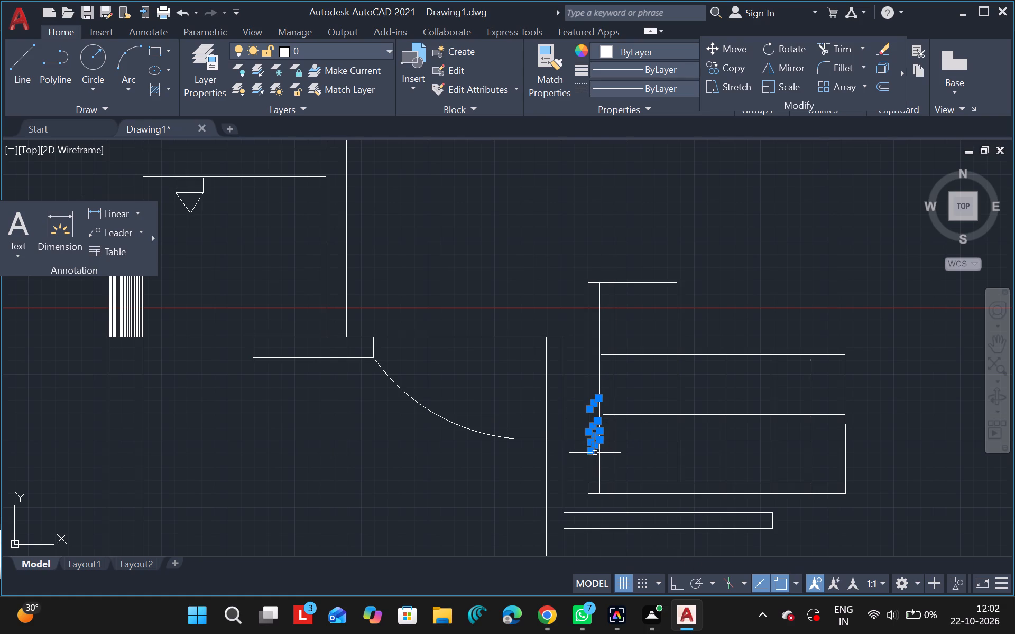
left_click(595, 453)
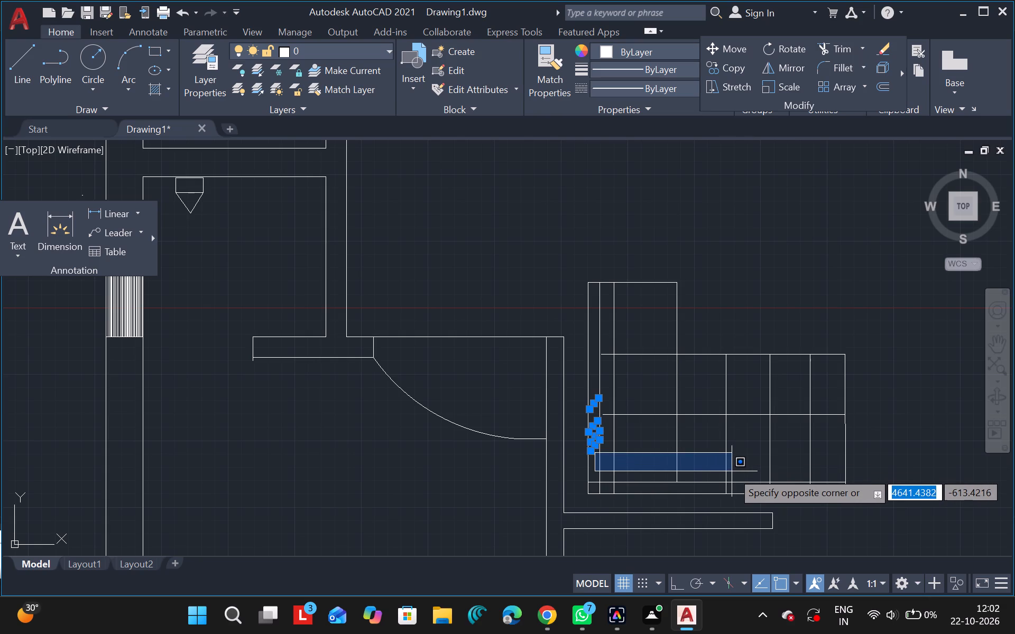
key("Escape")
key("Delete")
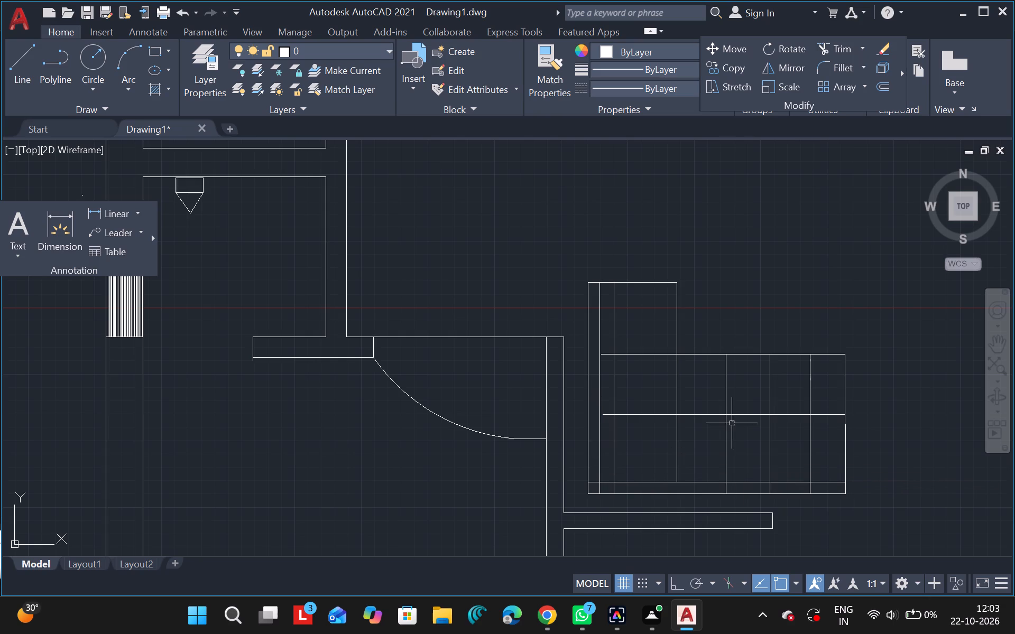
Extend the grid's middle horizontal line to meet the second vertical line of the narrow strip.
scroll(725, 442, "down", 4, "ctrl")
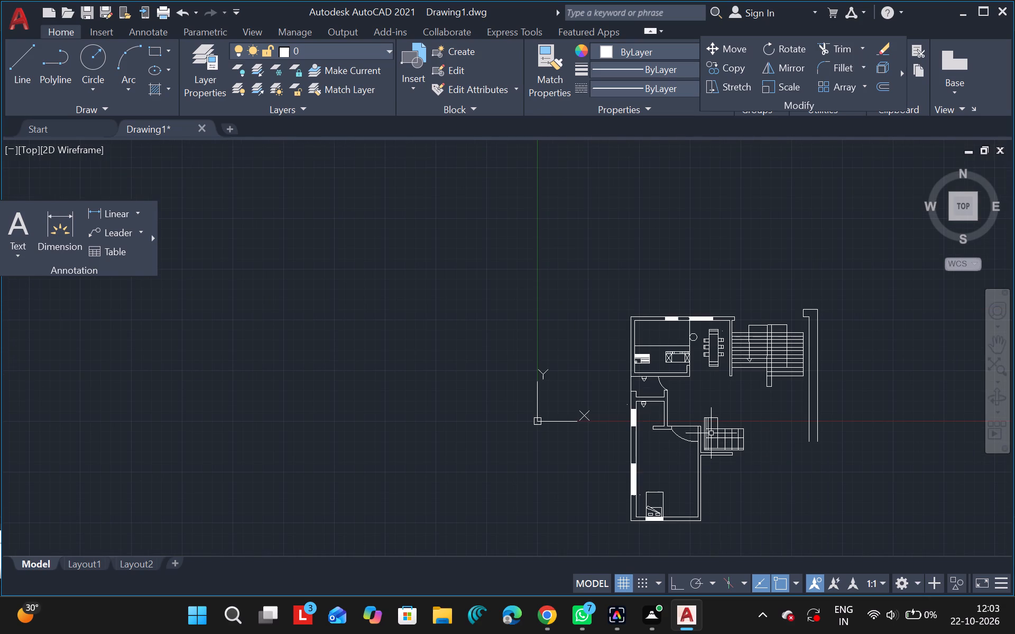
scroll(711, 433, "up", 3, "ctrl")
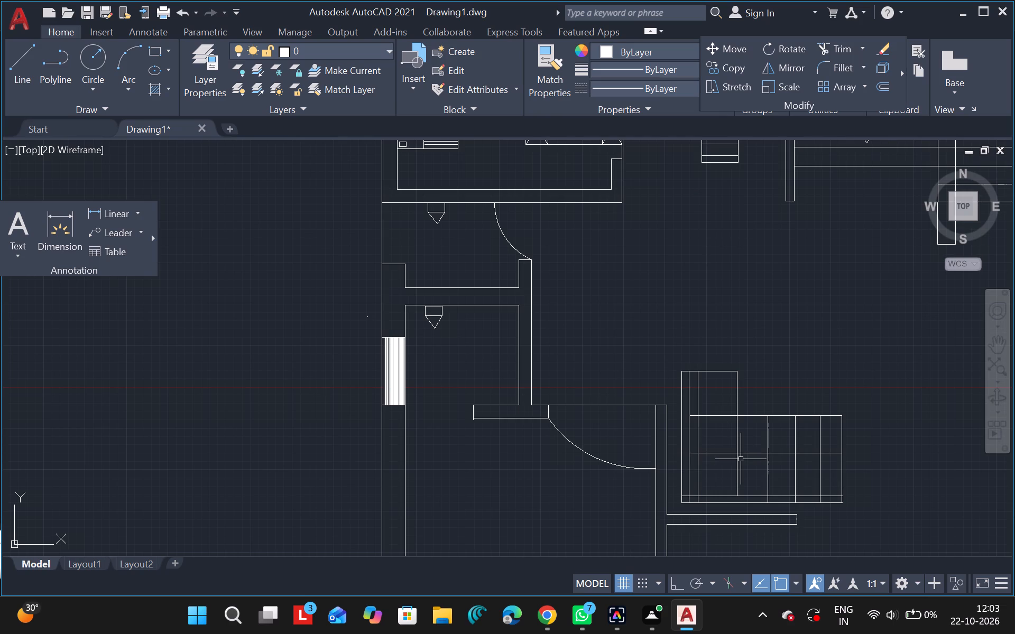
key("Escape")
type("ex")
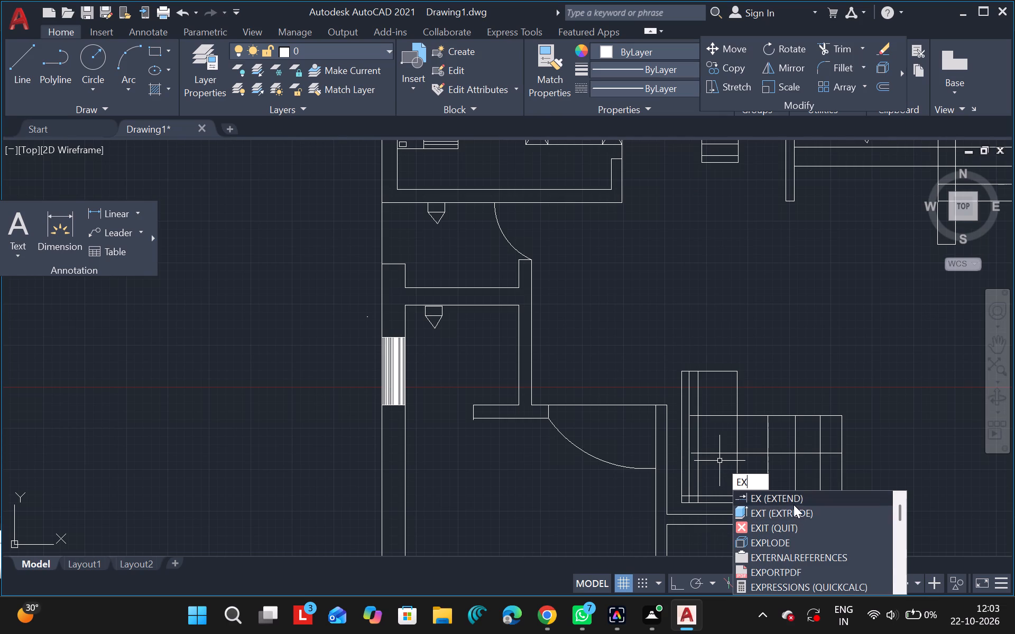
left_click(793, 505)
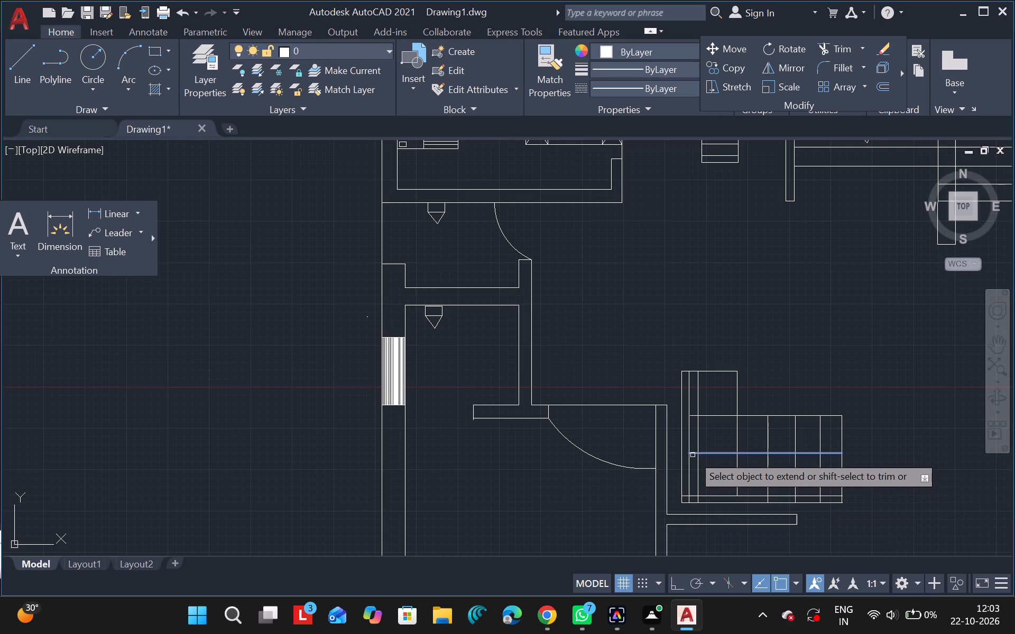
left_click_drag(692, 455, 775, 501)
scroll(775, 501, "down", 3, "ctrl")
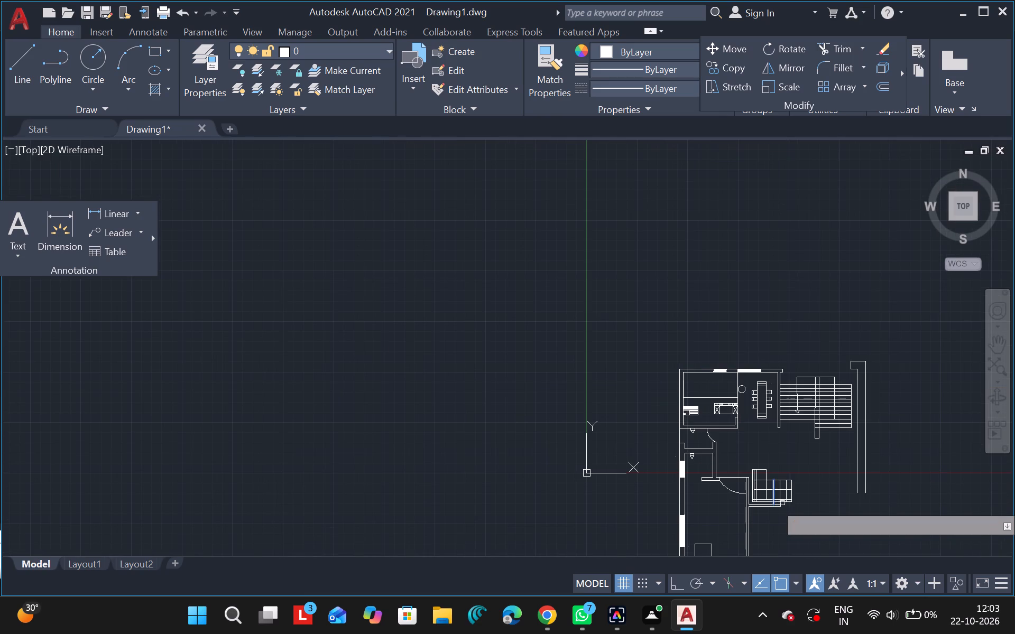
key("Escape")
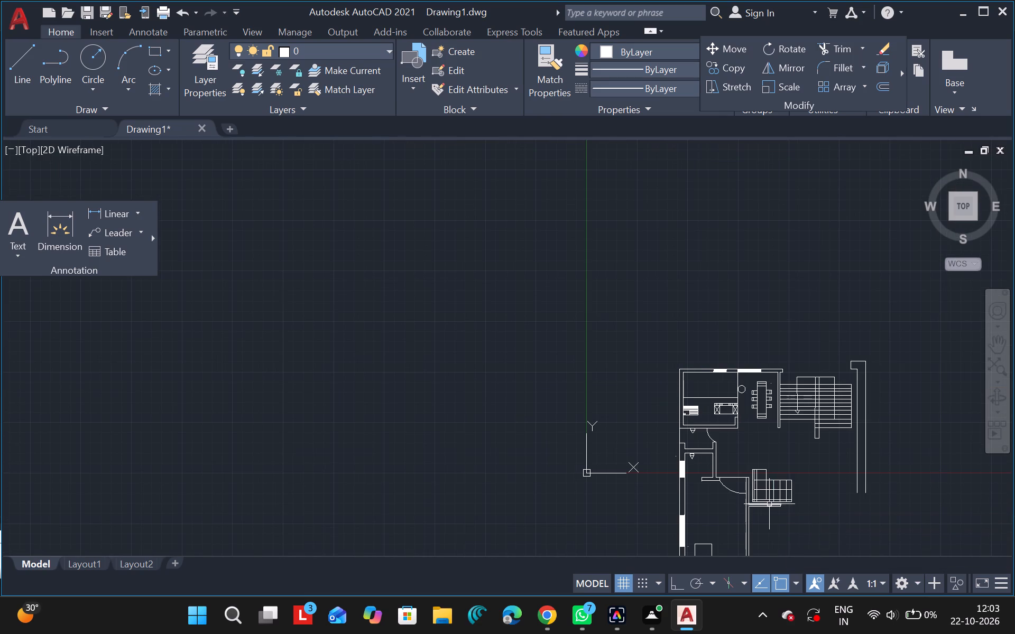
Delete the short line closing the free end of the wall stub below the grid.
scroll(769, 504, "up", 4, "ctrl")
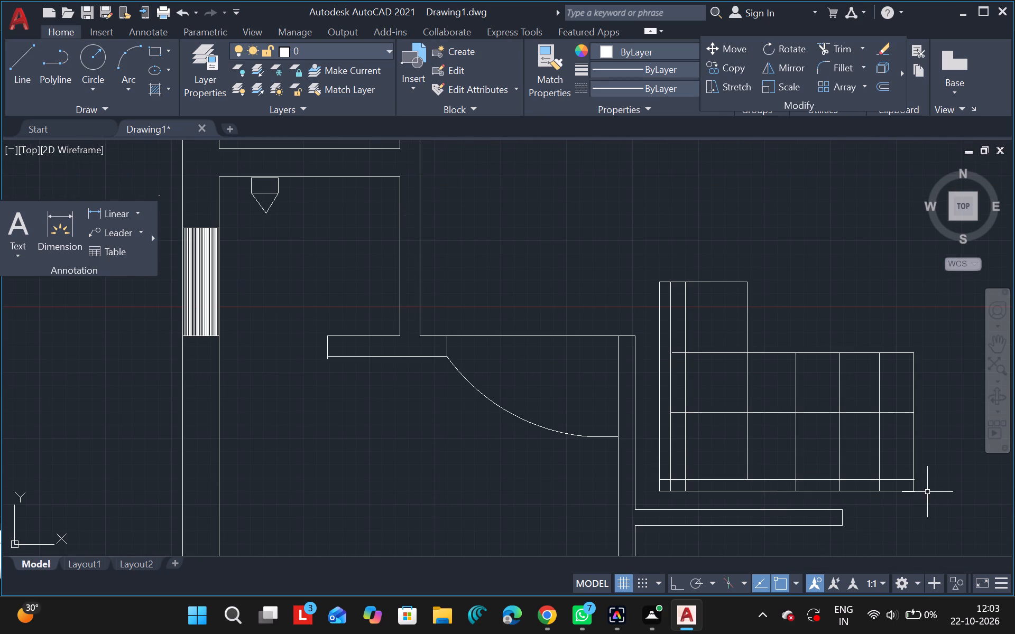
left_click(998, 347)
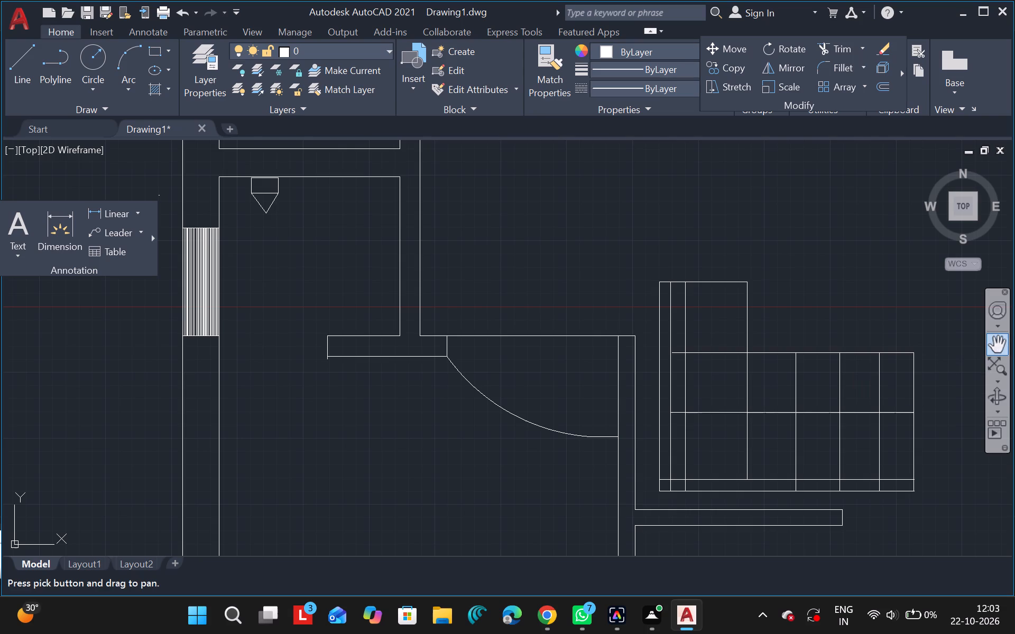
left_click_drag(559, 511, 418, 423)
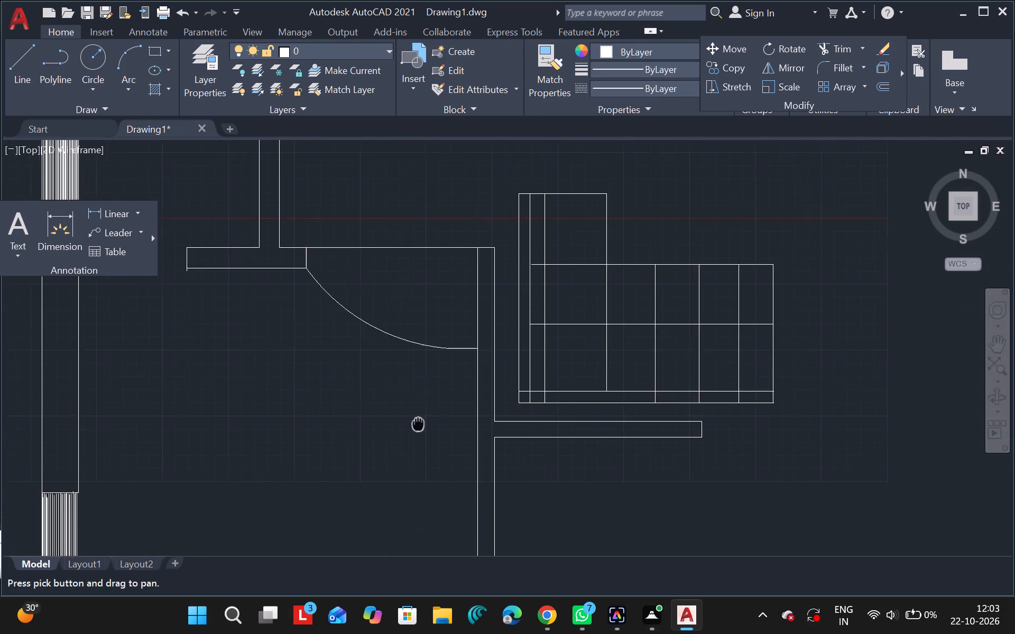
left_click_drag(418, 423, 373, 378)
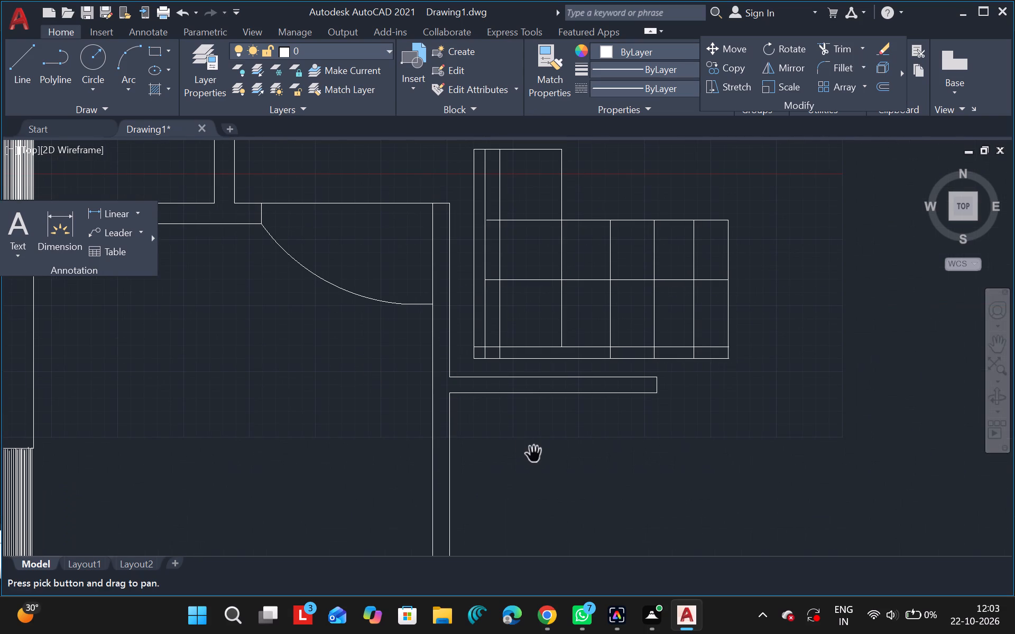
key("Escape")
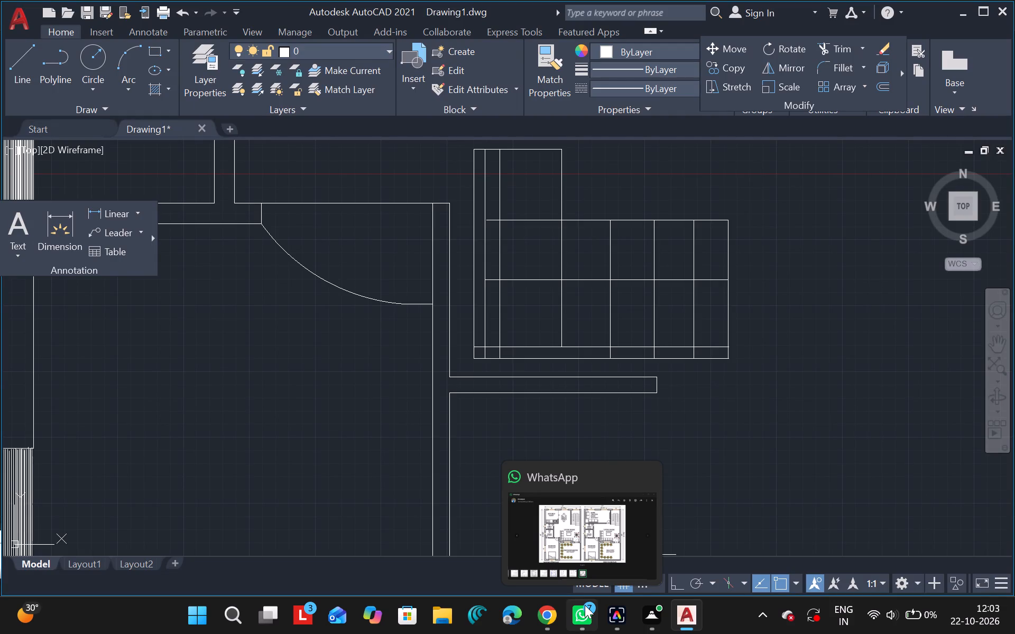
left_click(657, 385)
key("Delete")
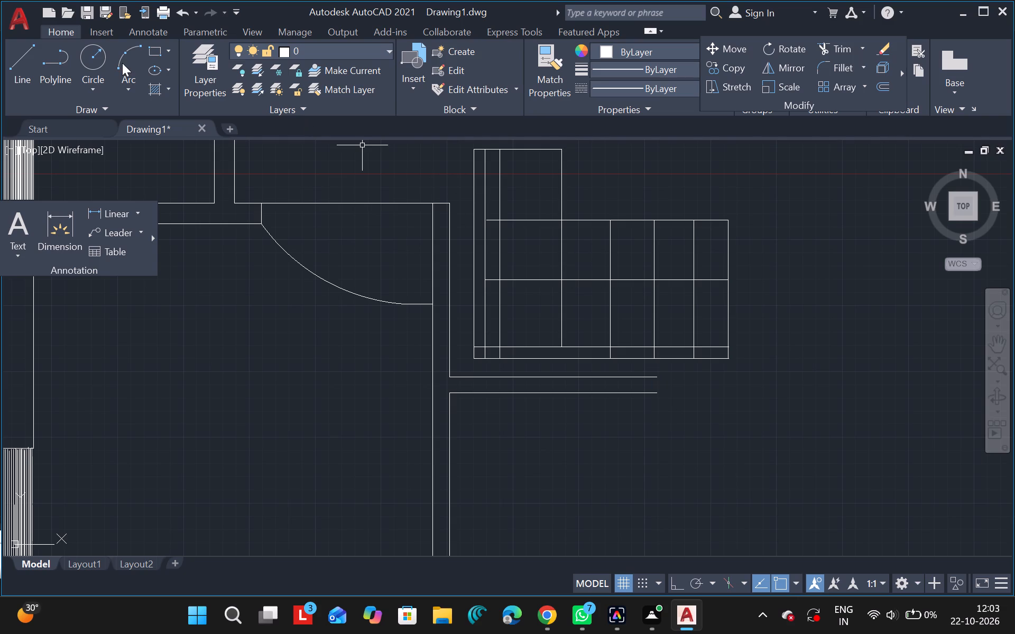
Lengthen the wall stub by about 274 units with new lines, closing its end in line with the grid's outer edge.
left_click(20, 58)
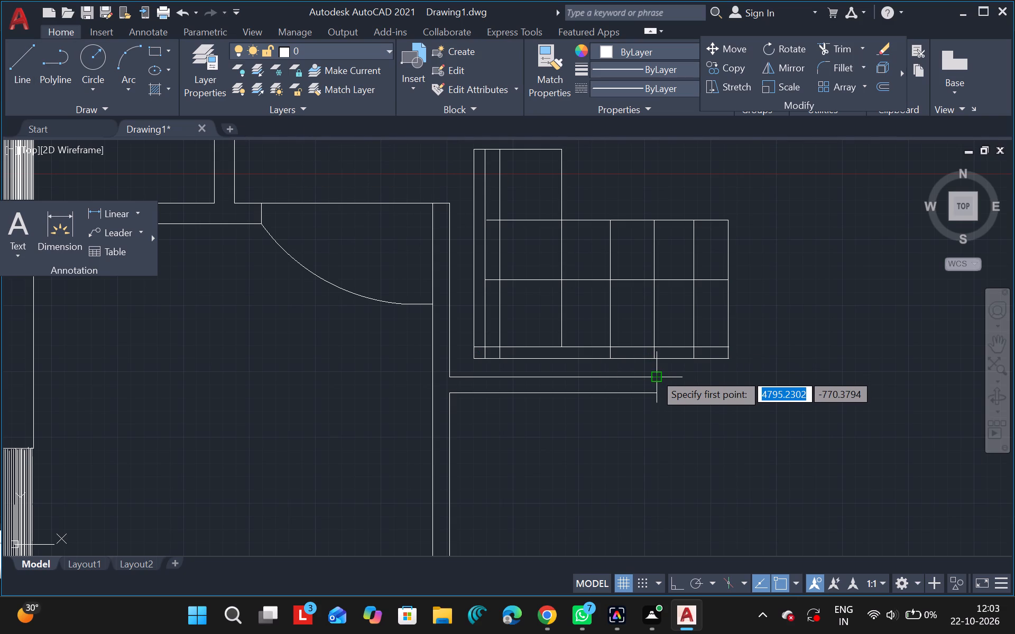
left_click_drag(657, 375, 735, 376)
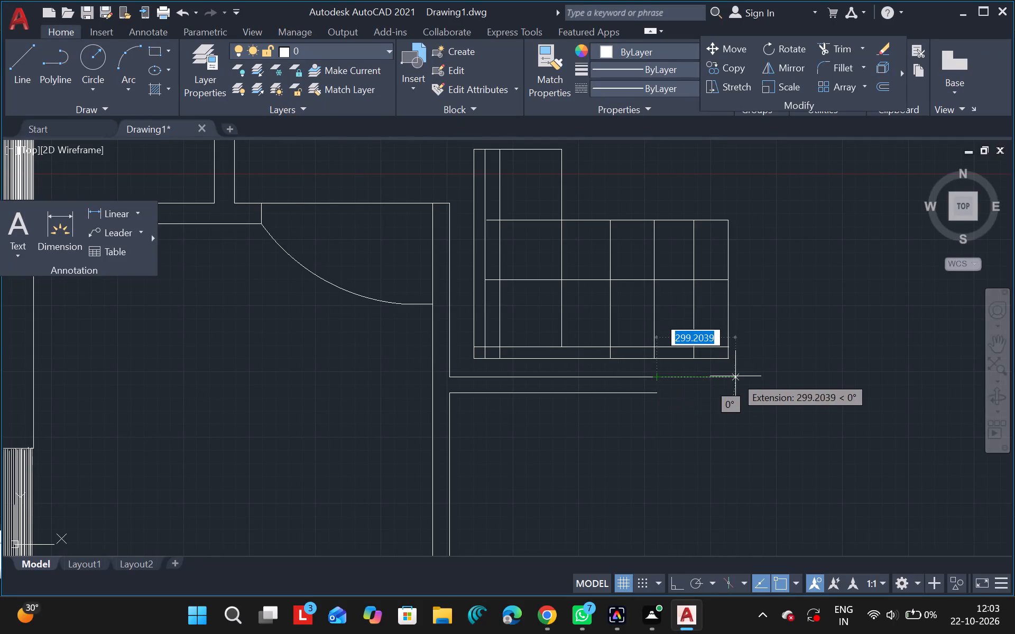
left_click_drag(735, 376, 732, 369)
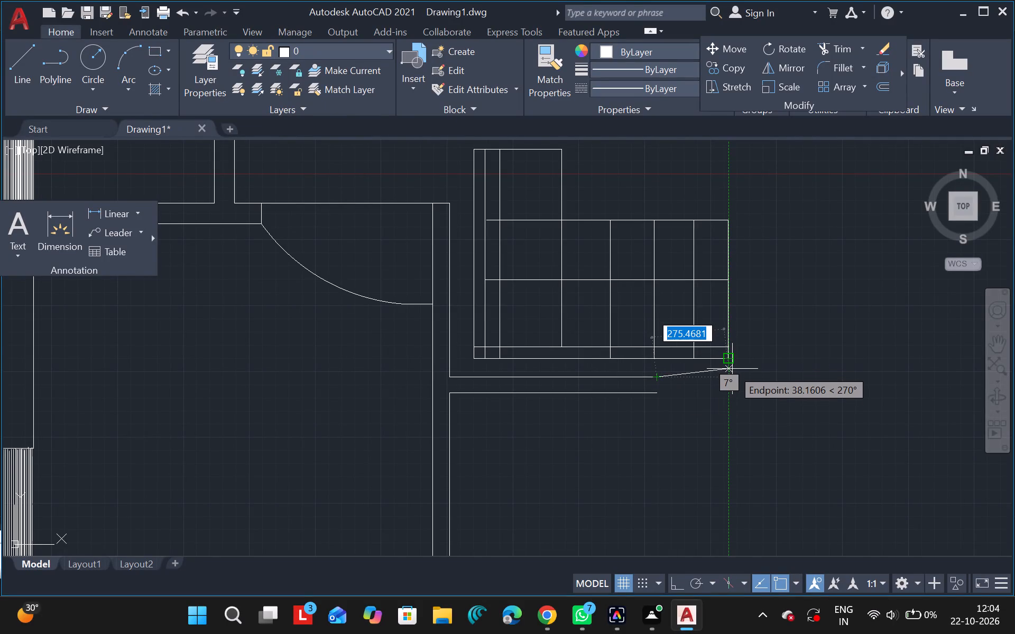
left_click_drag(732, 369, 732, 369)
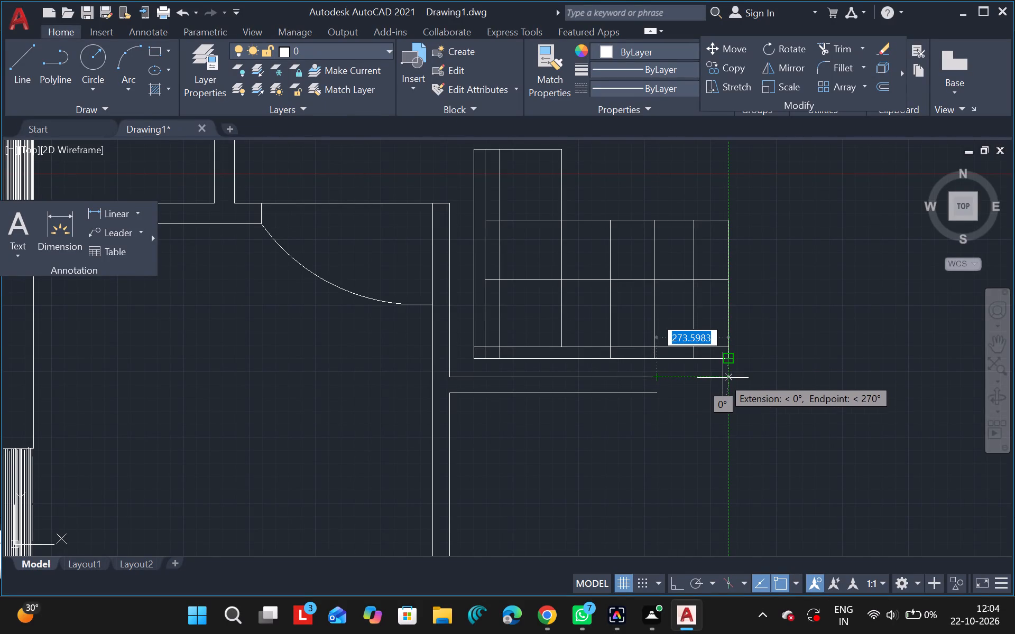
left_click_drag(731, 377, 734, 384)
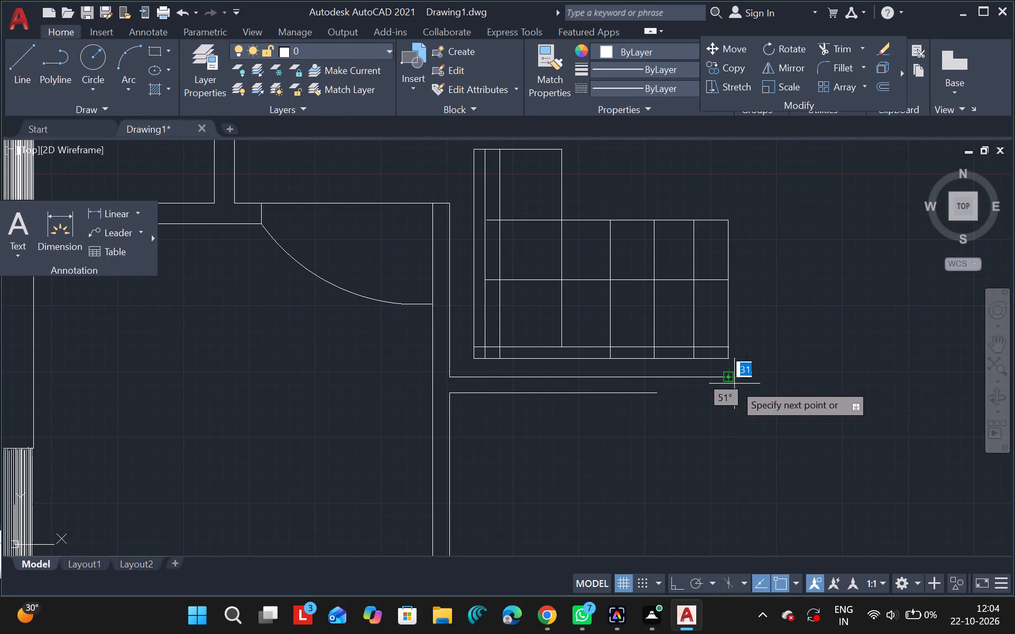
left_click_drag(734, 384, 718, 395)
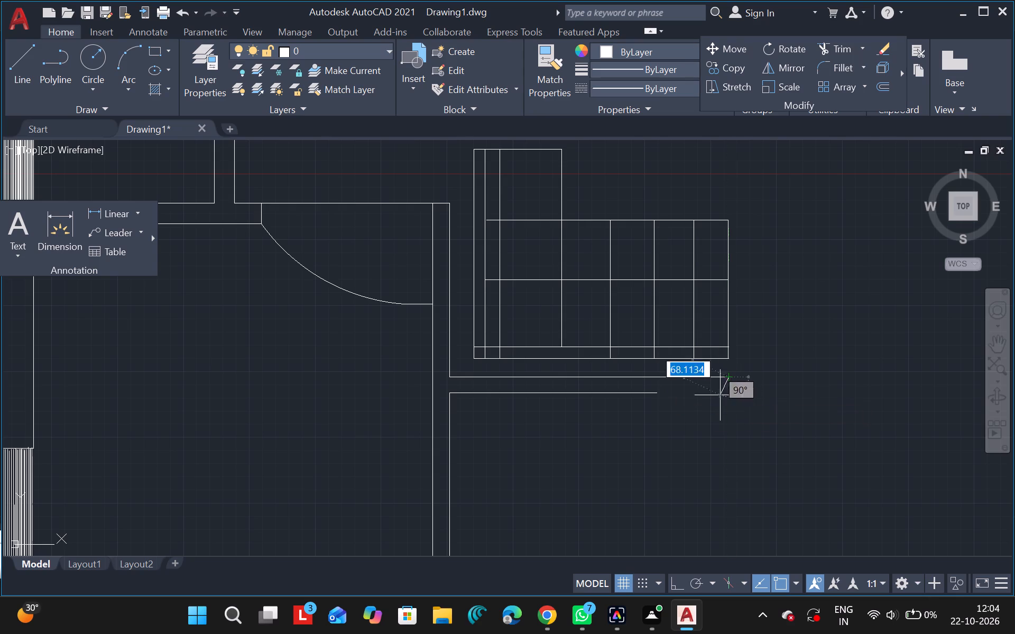
left_click_drag(718, 395, 743, 393)
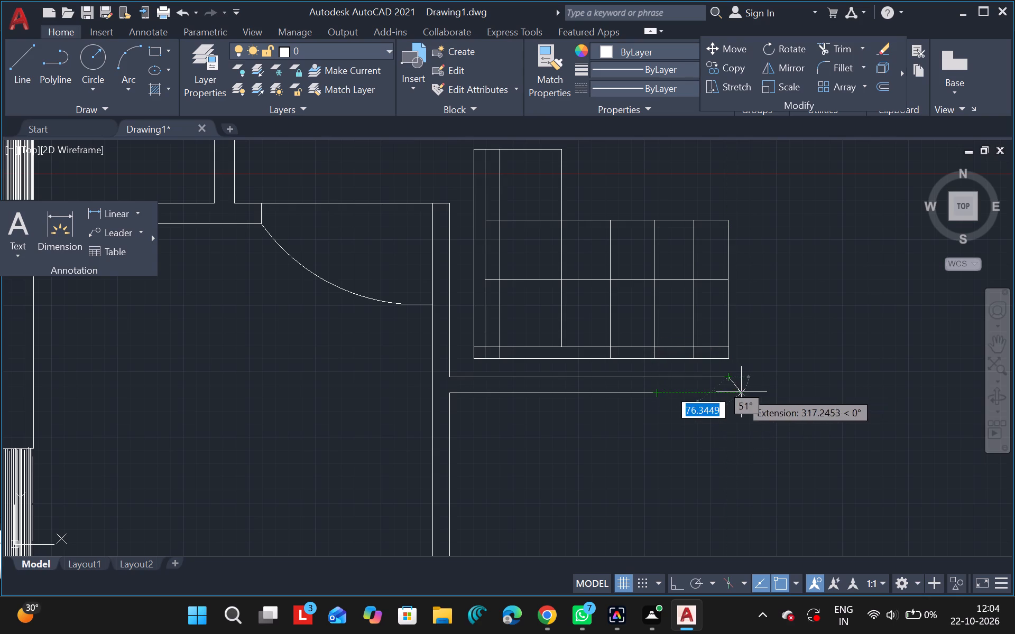
left_click_drag(743, 393, 728, 394)
left_click_drag(728, 394, 660, 399)
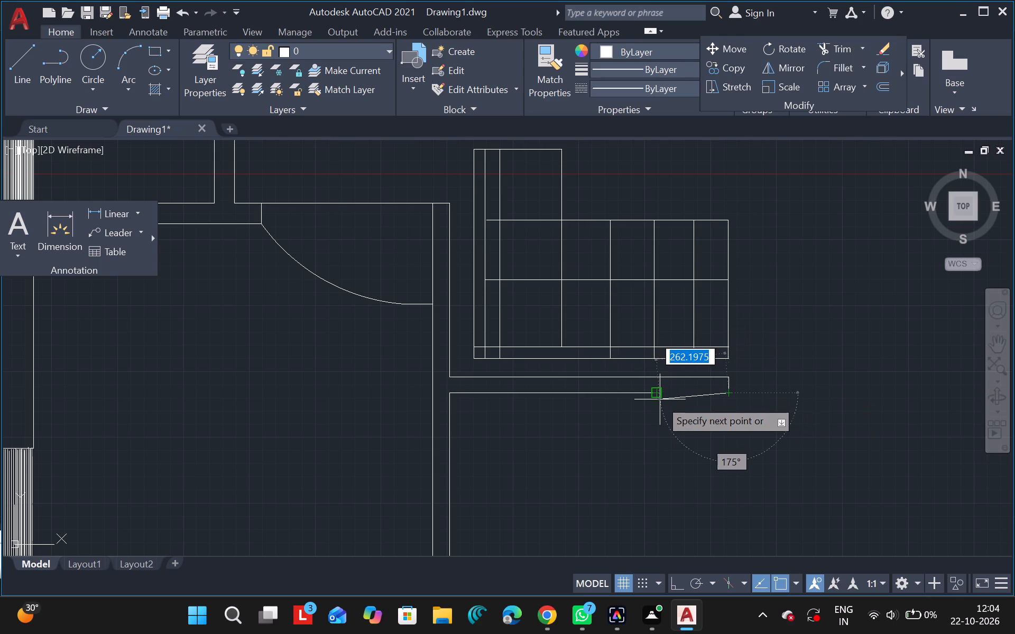
left_click_drag(660, 399, 657, 395)
left_click(657, 395)
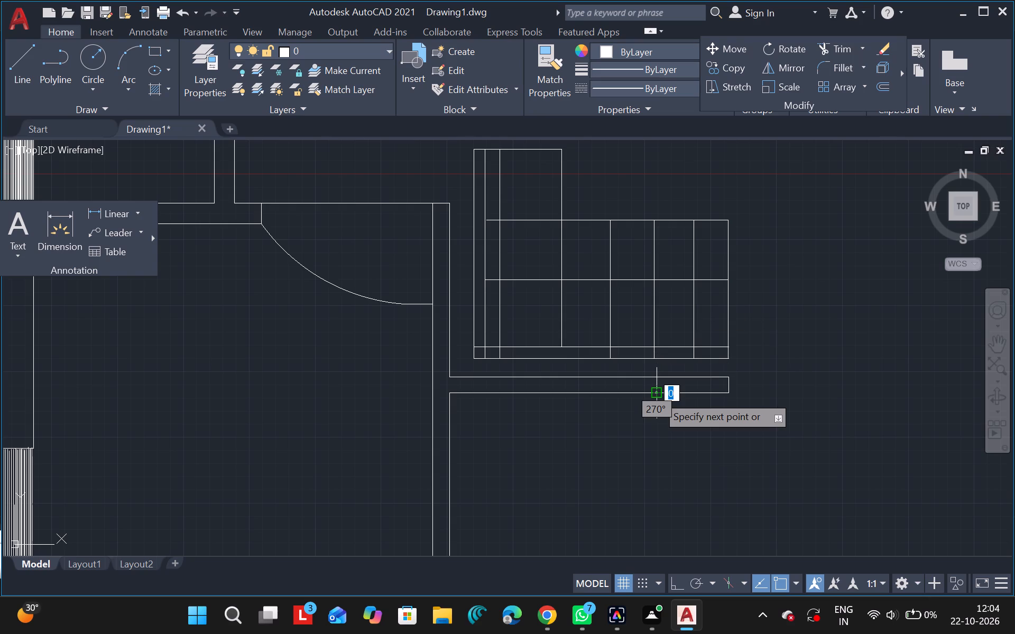
key("Escape")
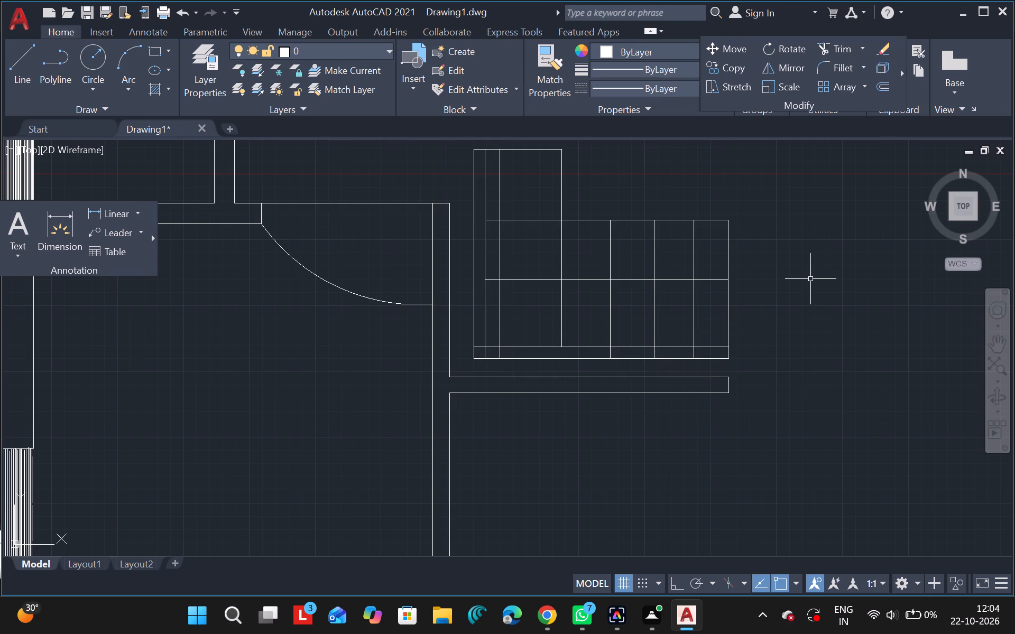
Draw a horizontal line about 1472 units long, level with the stub's upper edge and starting about 260 units beyond its end.
scroll(810, 279, "down", 3, "ctrl")
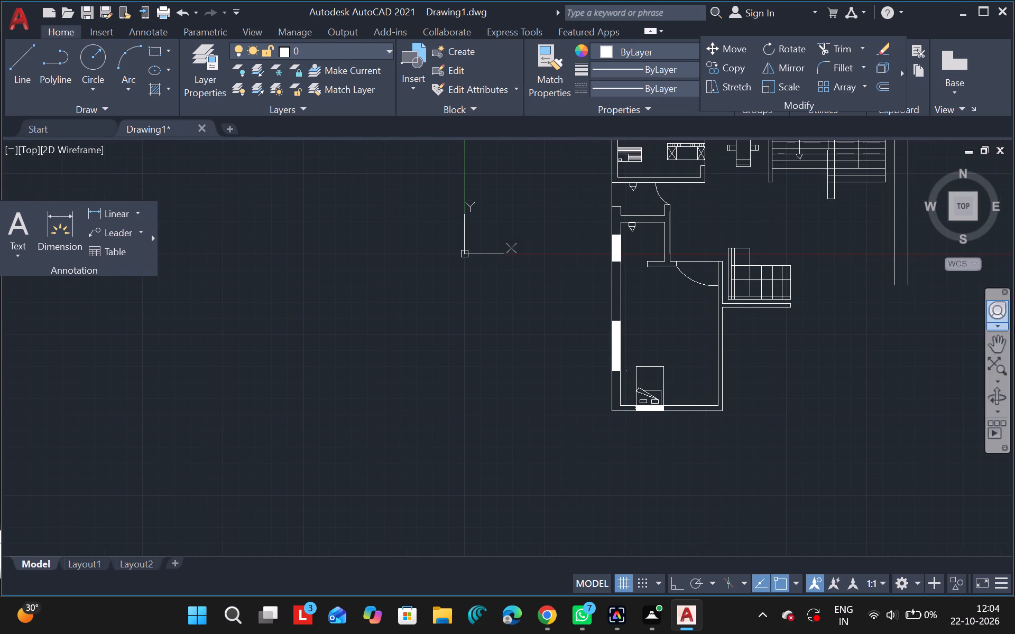
left_click(1003, 340)
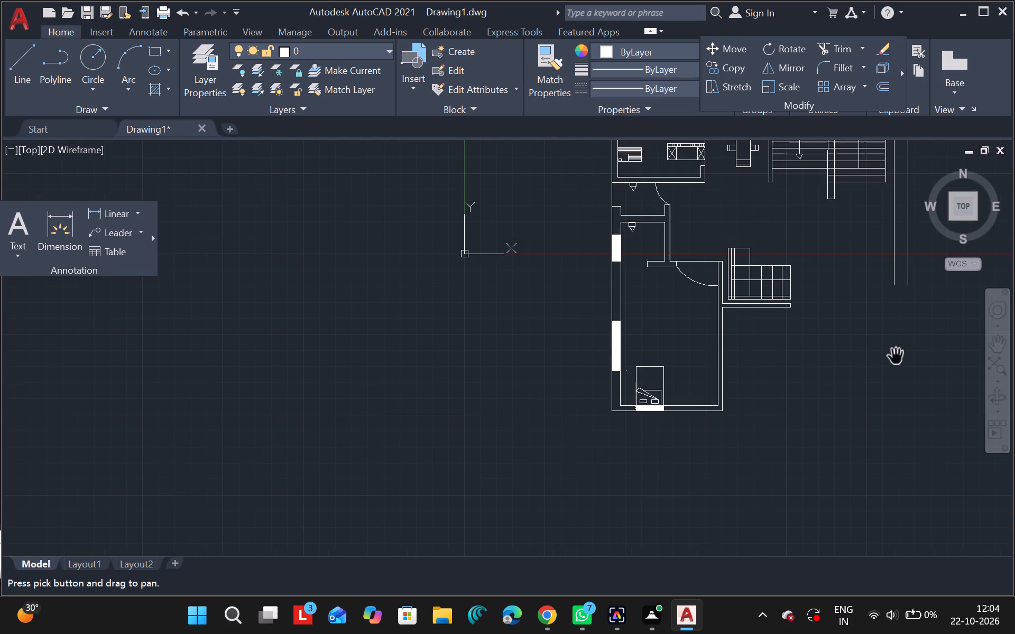
left_click_drag(896, 357, 654, 376)
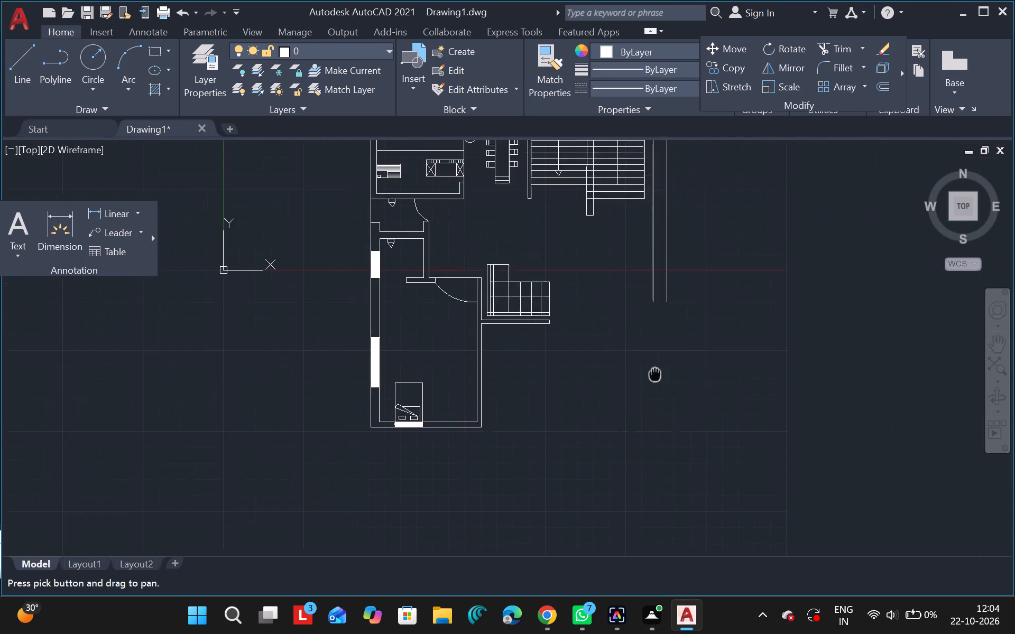
left_click_drag(654, 376, 639, 380)
key("Escape")
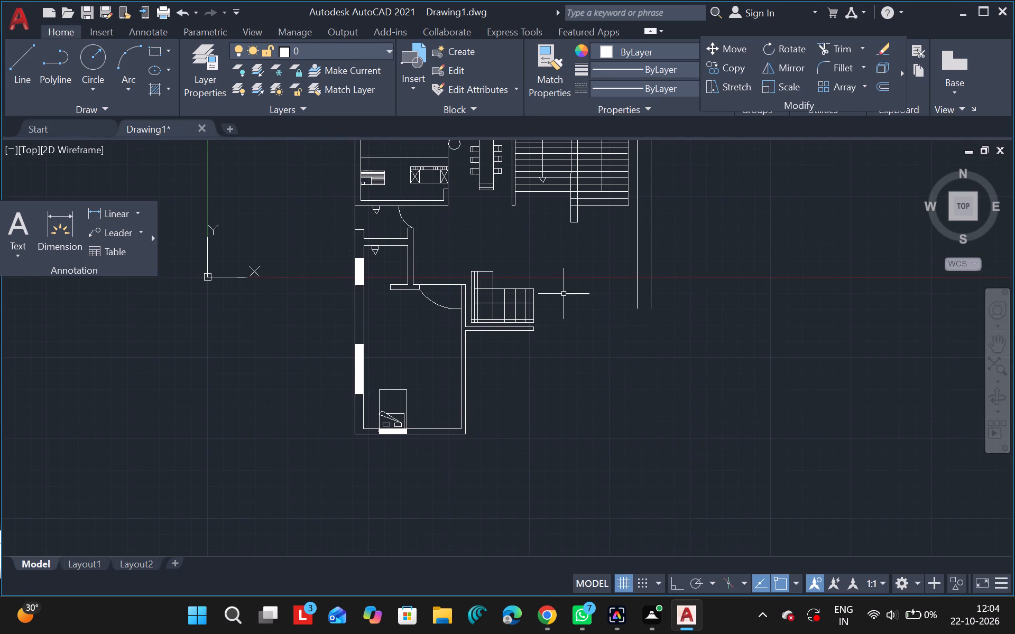
left_click(546, 279)
scroll(546, 279, "up", 3, "ctrl")
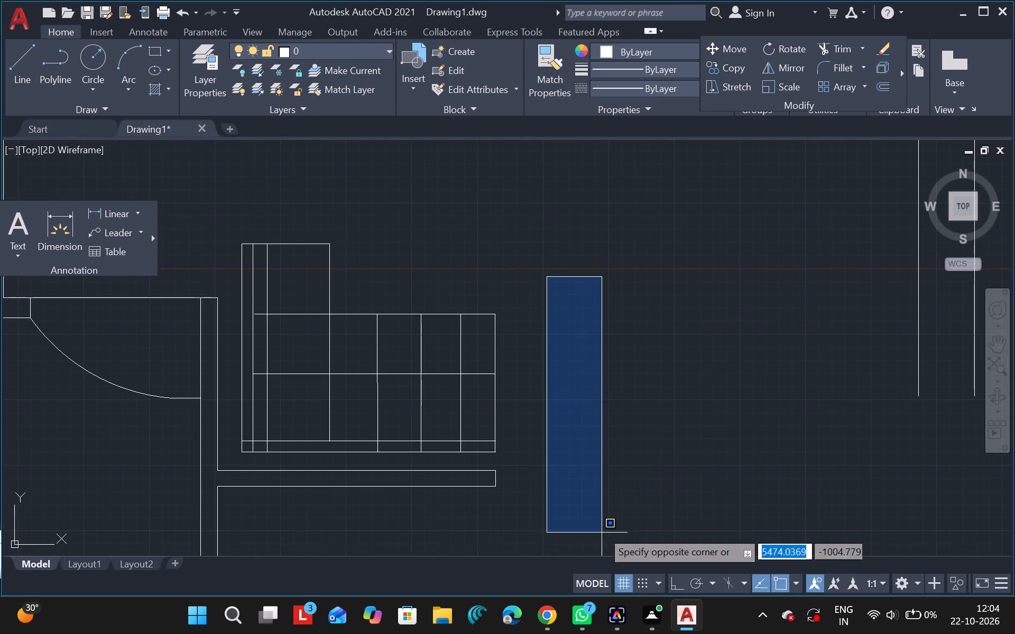
key("Escape")
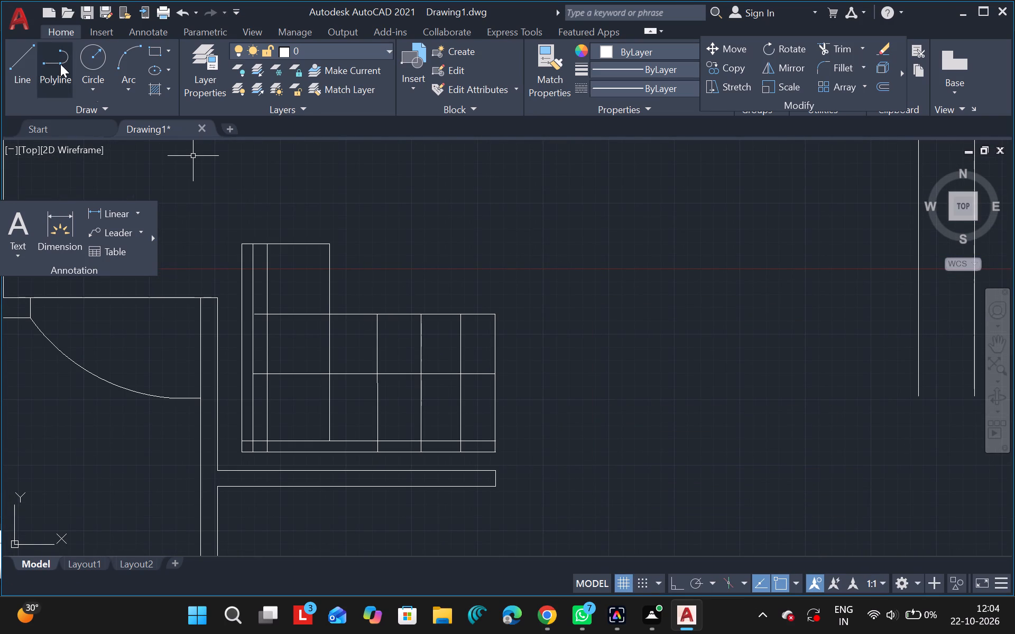
left_click(13, 48)
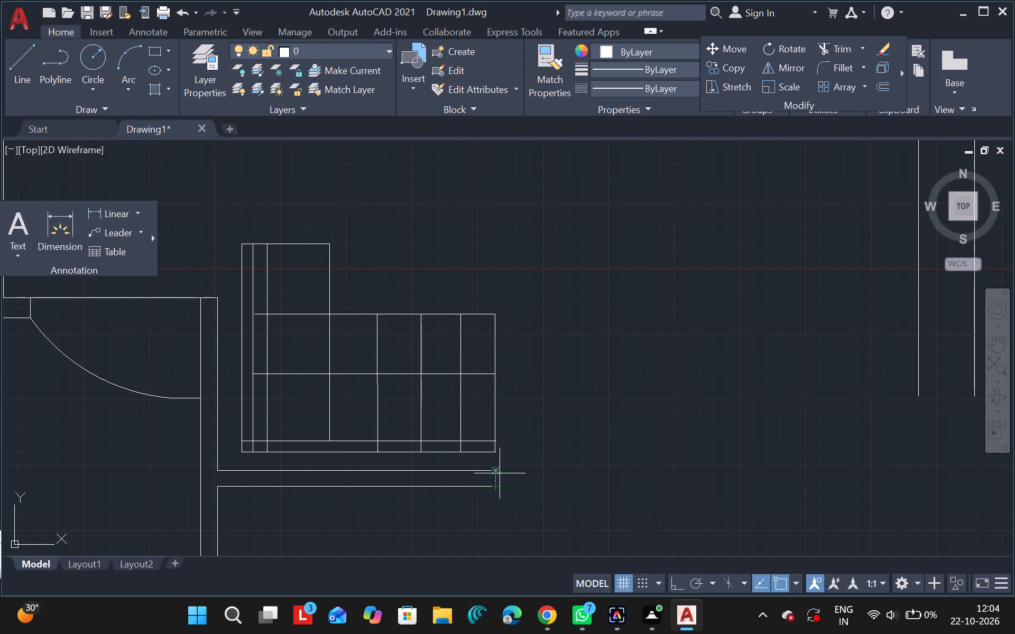
left_click(564, 473)
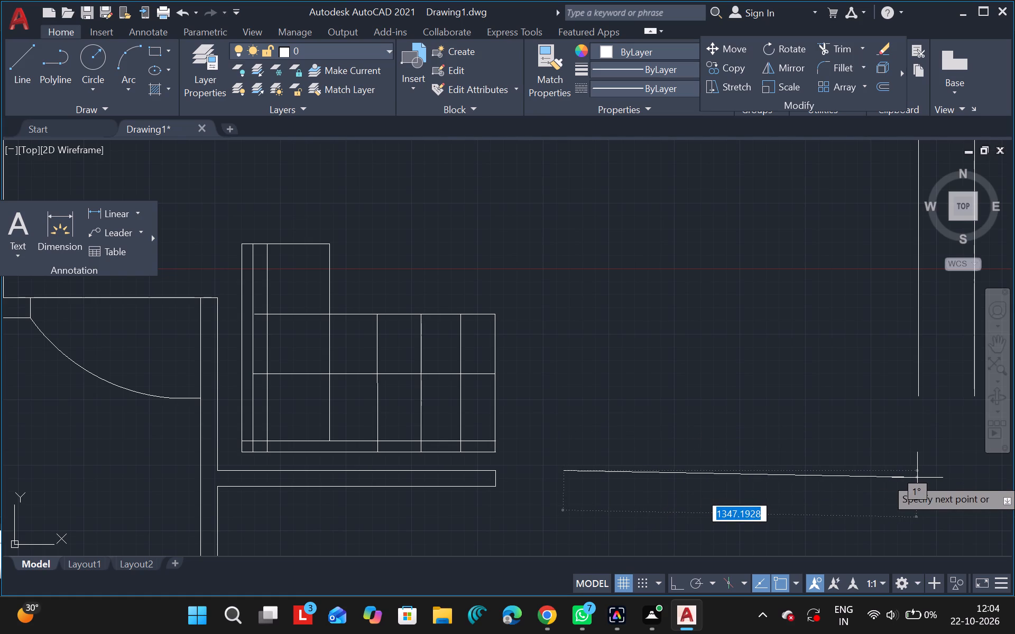
left_click(951, 471)
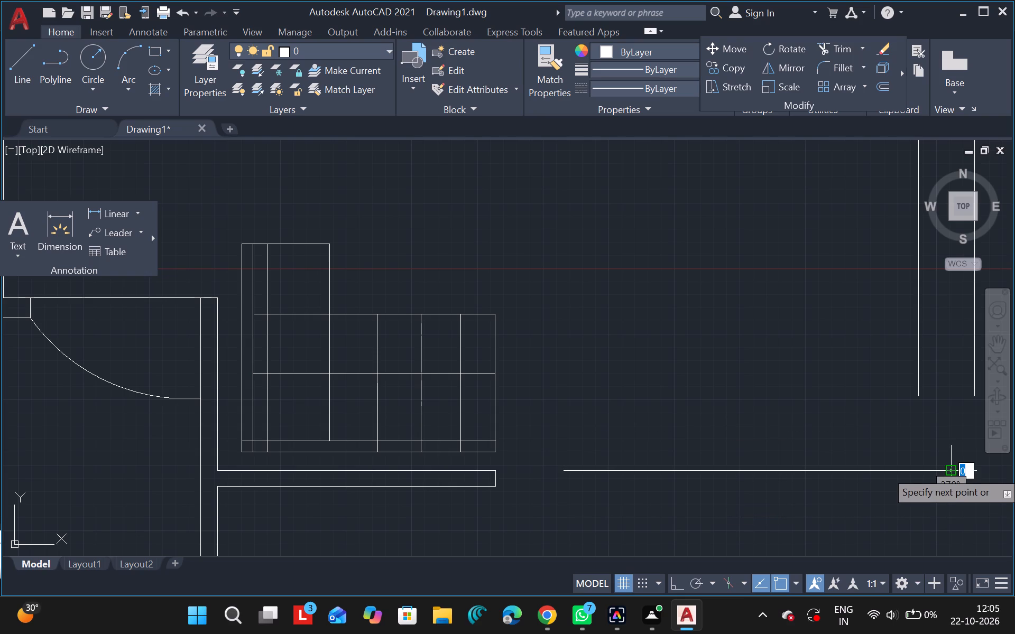
key("Escape")
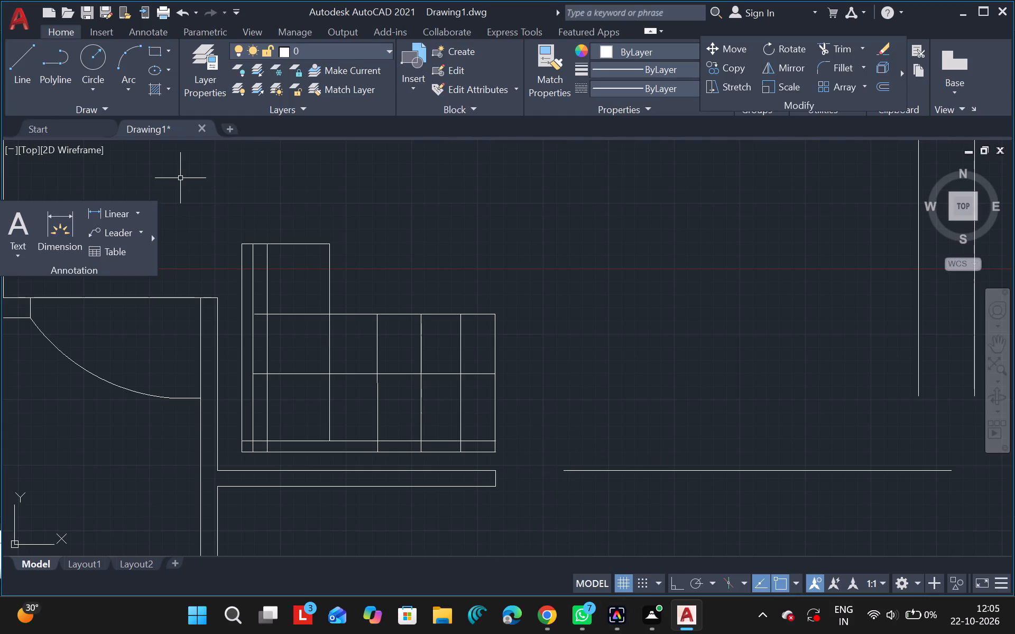
Draw a horizontal line about 1597 units long, level with the stub's lower edge and starting directly below the upper line's start.
left_click(17, 87)
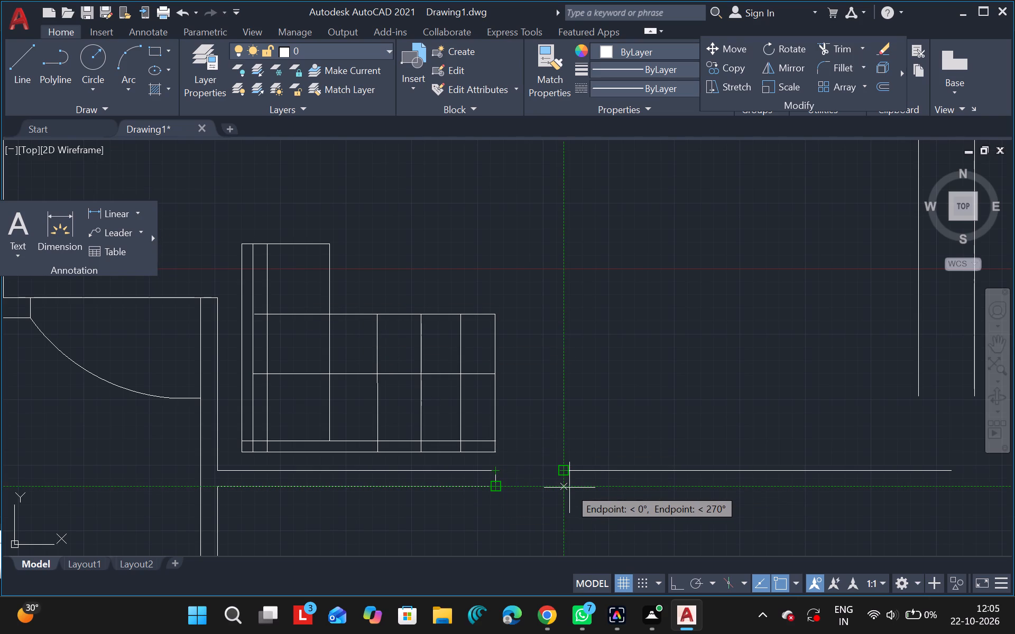
left_click_drag(564, 488, 642, 492)
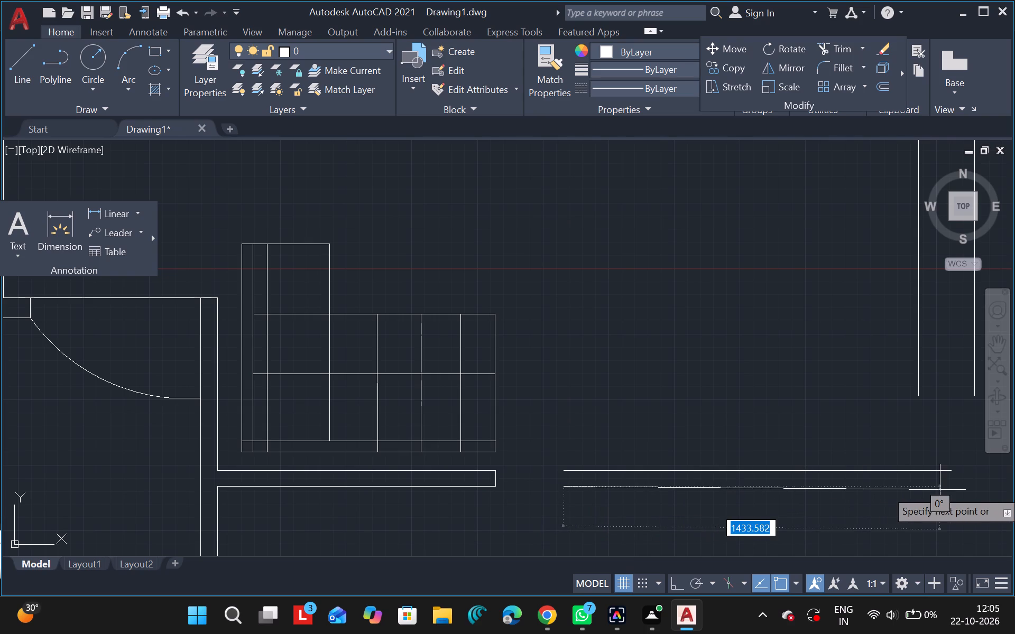
left_click(984, 487)
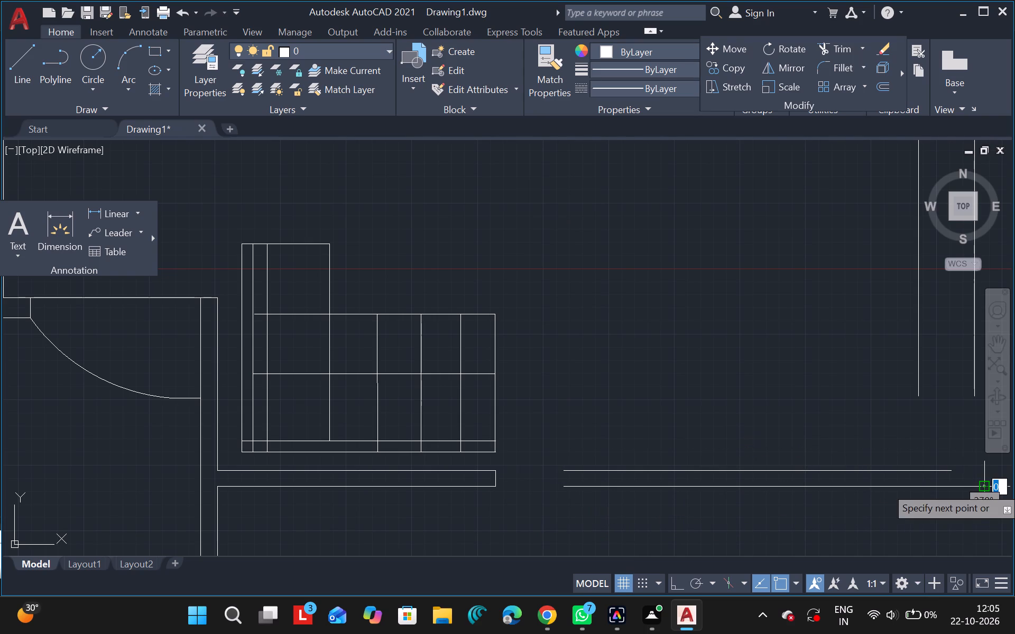
key("Escape")
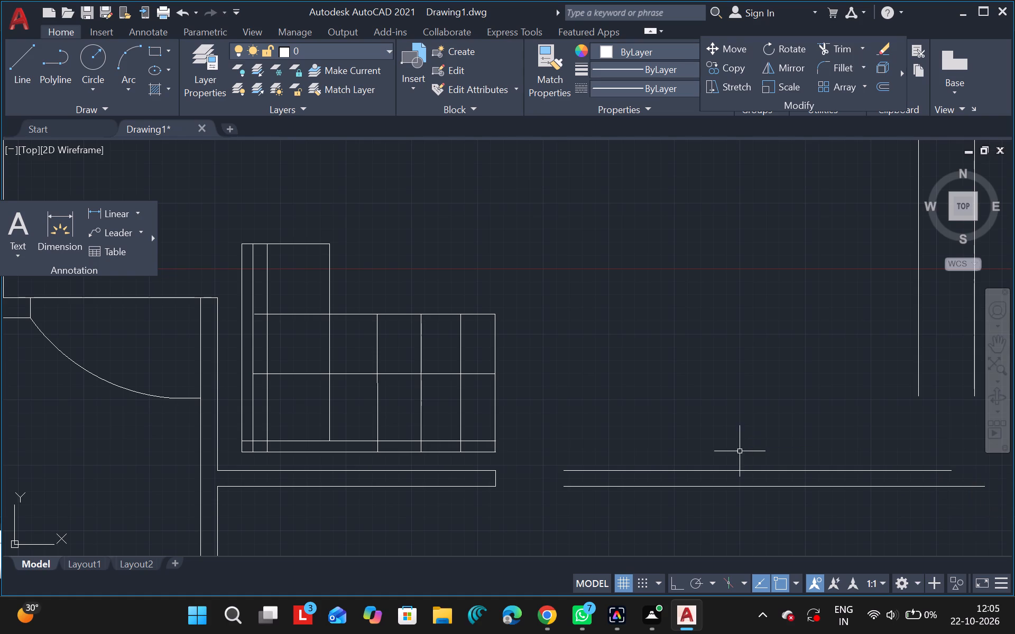
Close the near end of the new wall pair with a short vertical line between its two horizontal lines.
left_click(14, 73)
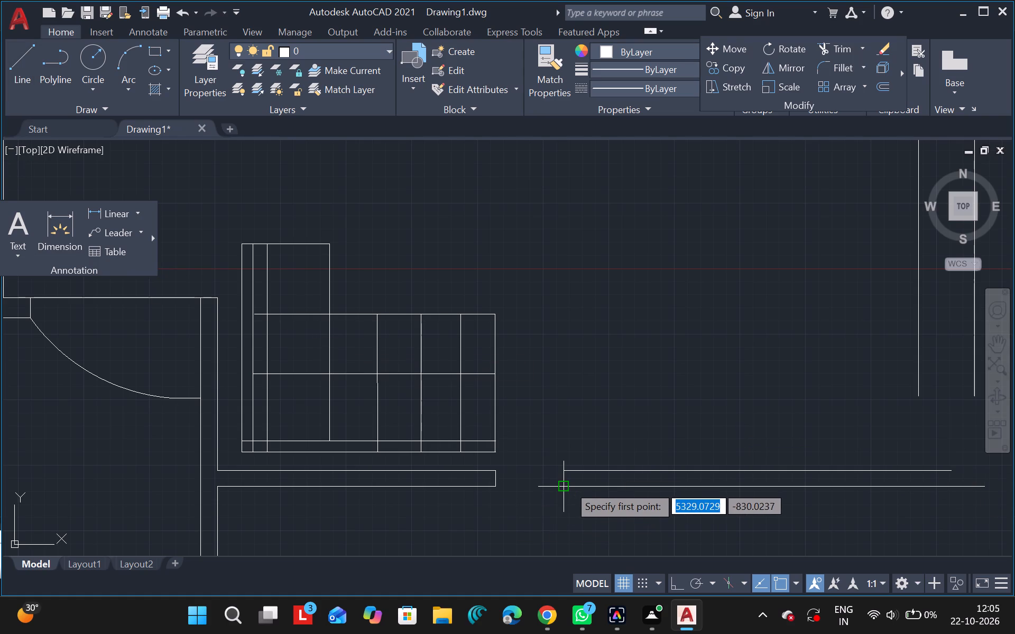
left_click_drag(568, 485, 566, 468)
left_click(566, 468)
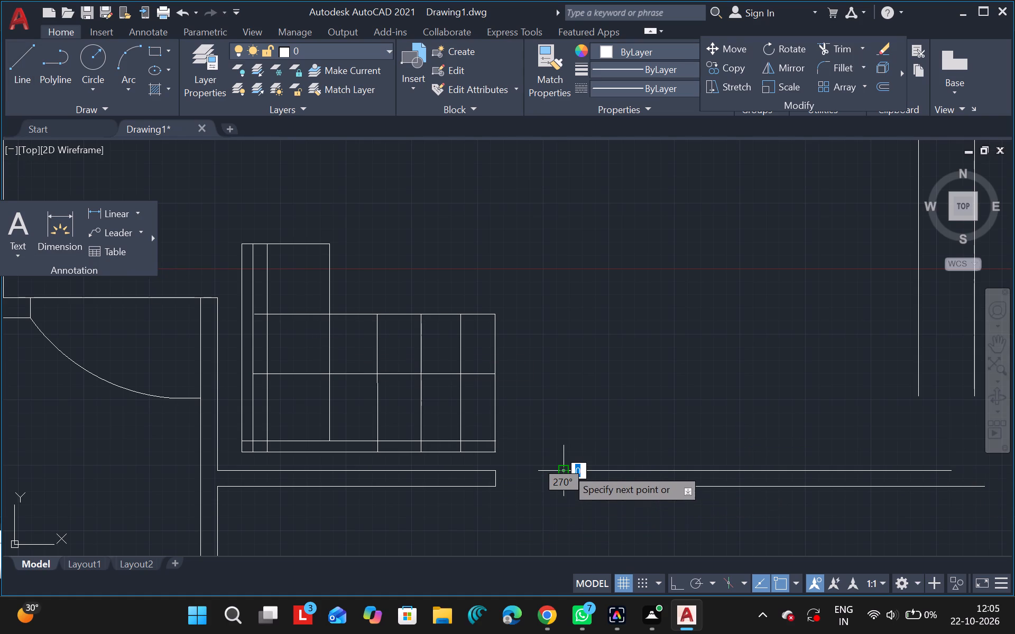
key("Escape")
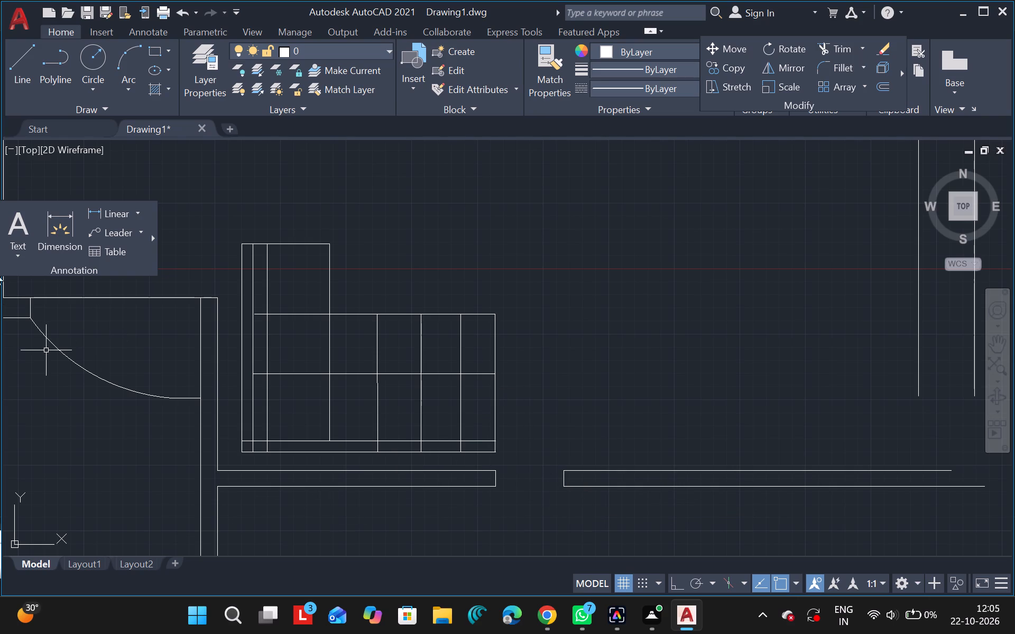
Draw a horizontal line across the opening, joining the upper corners of the two wall ends.
left_click(16, 70)
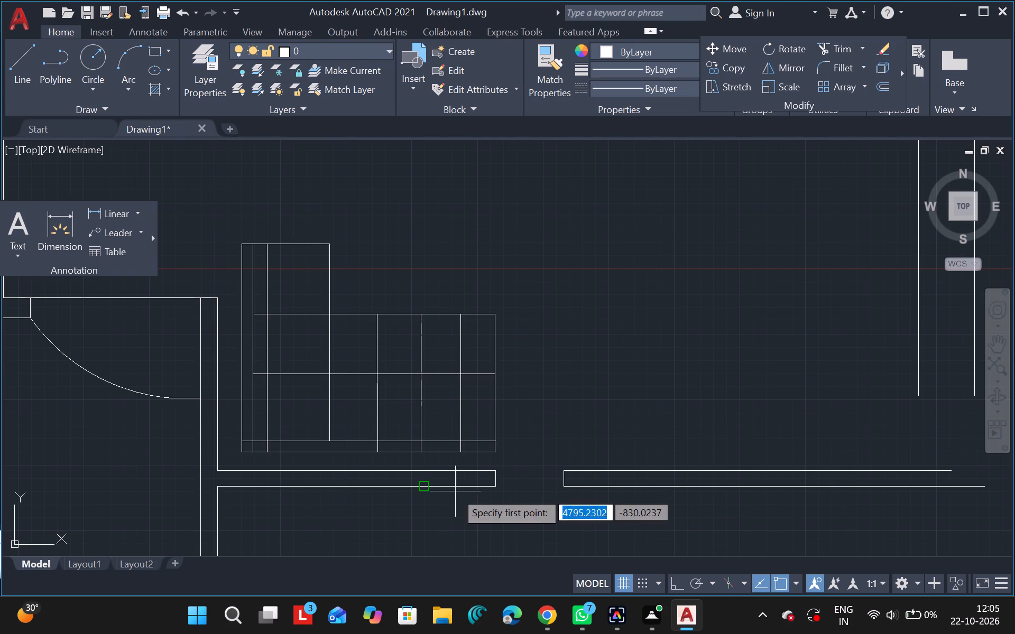
left_click_drag(495, 467, 564, 466)
left_click(564, 466)
key("Escape")
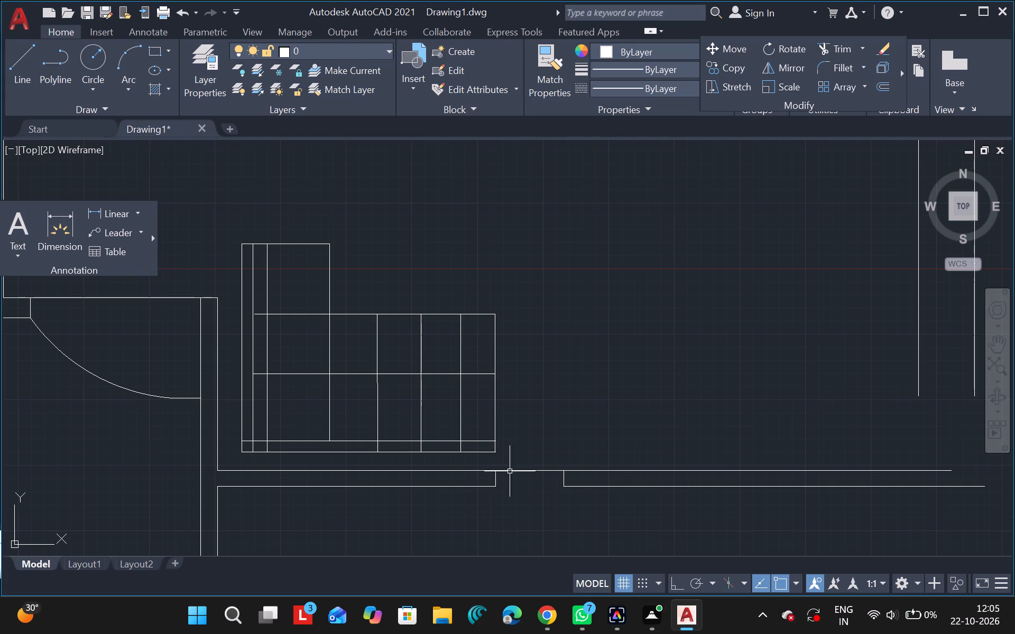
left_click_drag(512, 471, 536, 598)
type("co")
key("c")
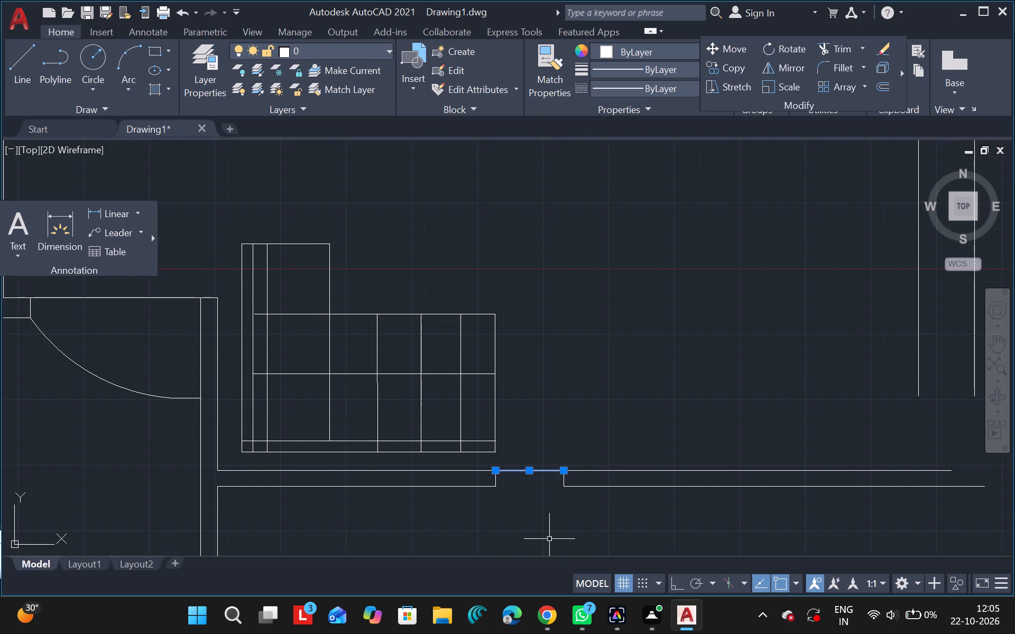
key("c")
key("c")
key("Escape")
Copy the line across the opening several times, placing closely spaced copies just below it within the wall thickness.
left_click_drag(531, 471, 632, 546)
type("co")
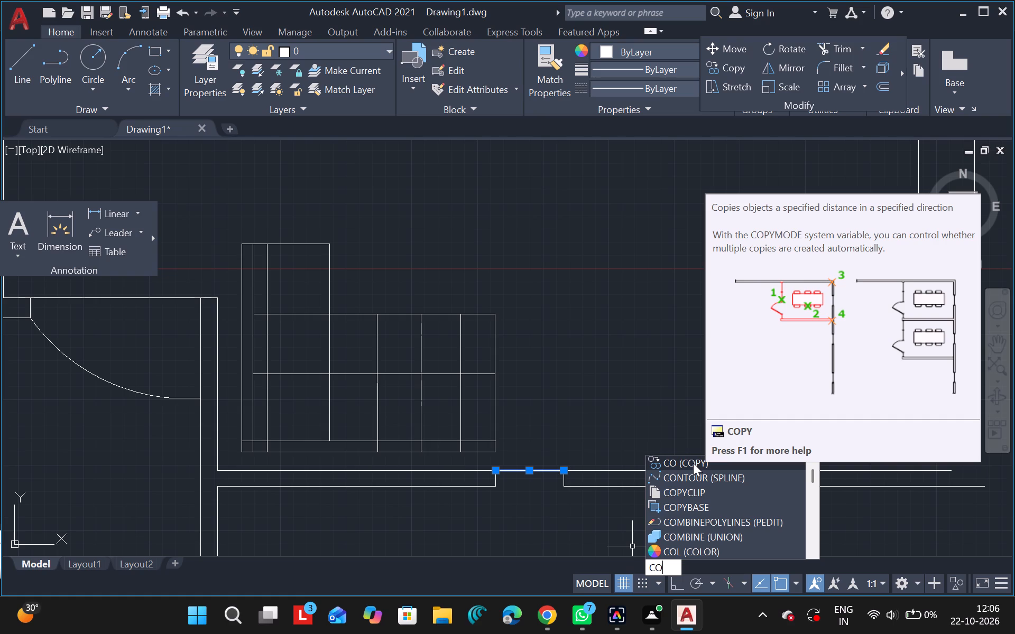
left_click(693, 463)
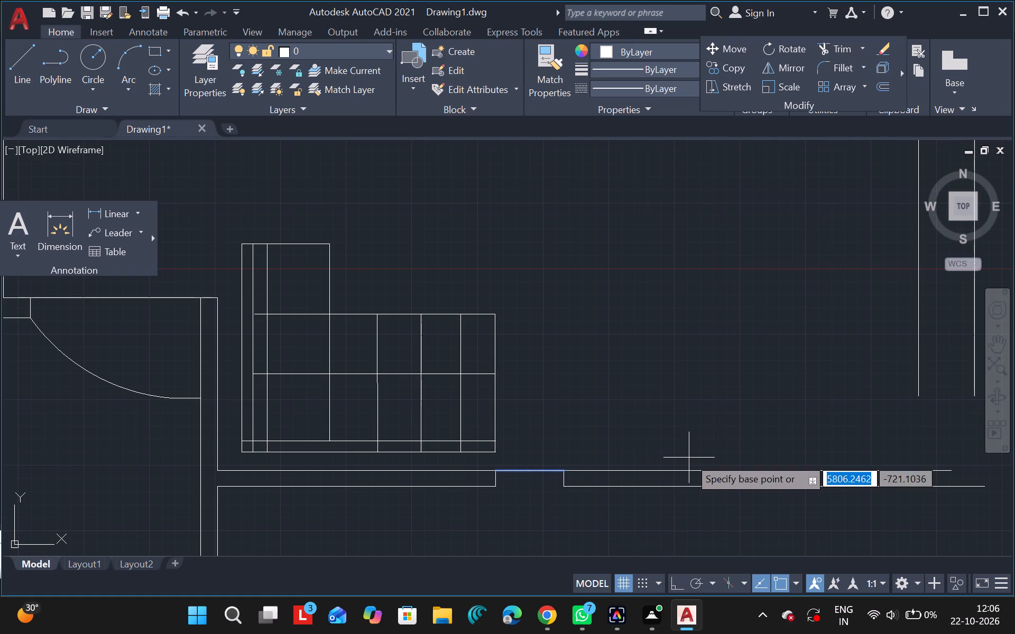
left_click(689, 455)
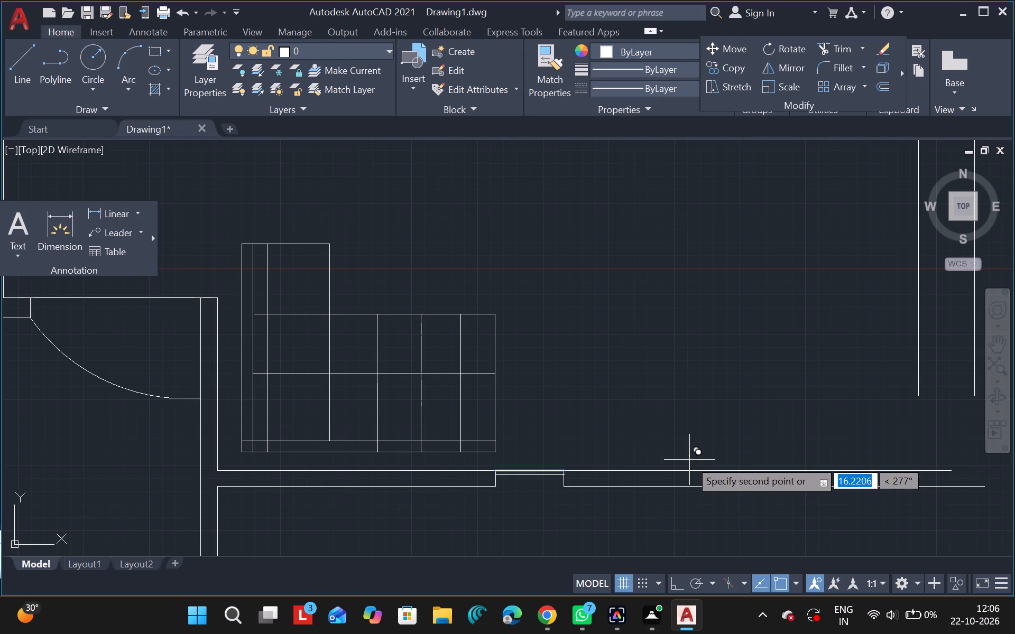
left_click(689, 458)
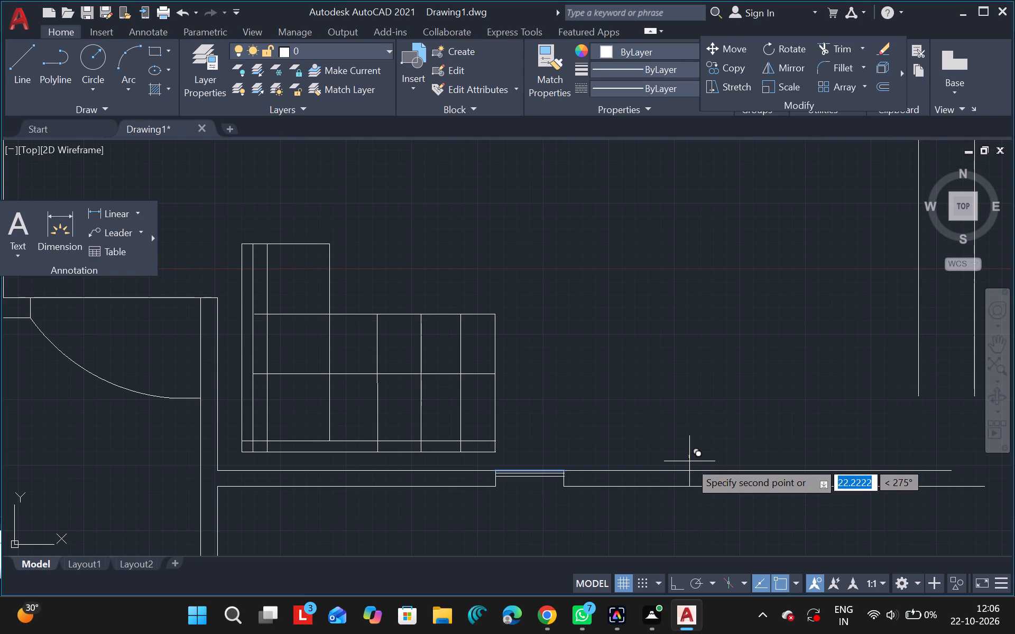
left_click(689, 462)
left_click(689, 466)
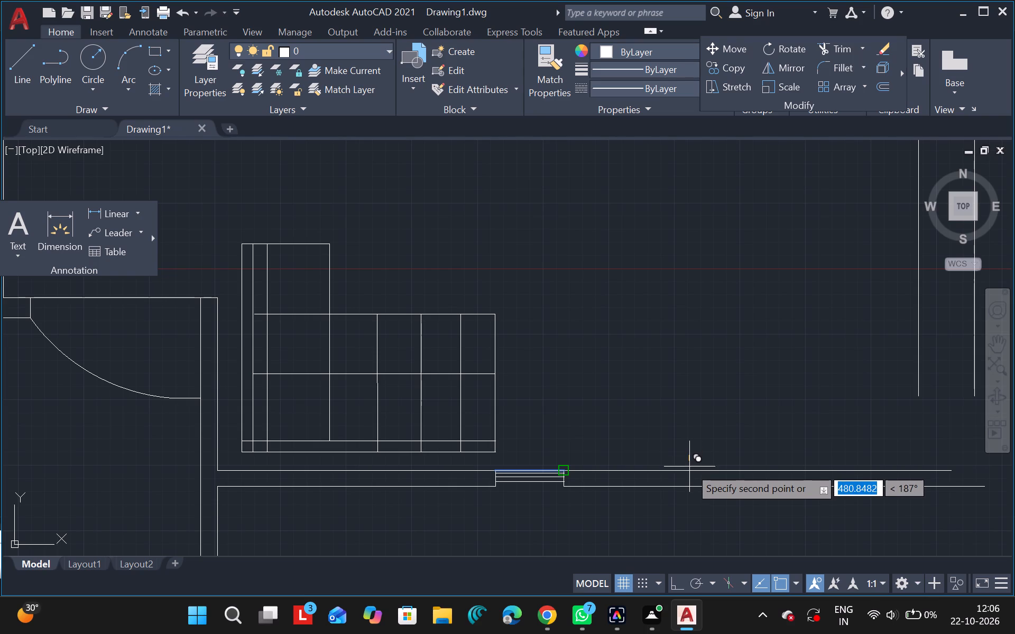
left_click_drag(690, 468, 690, 467)
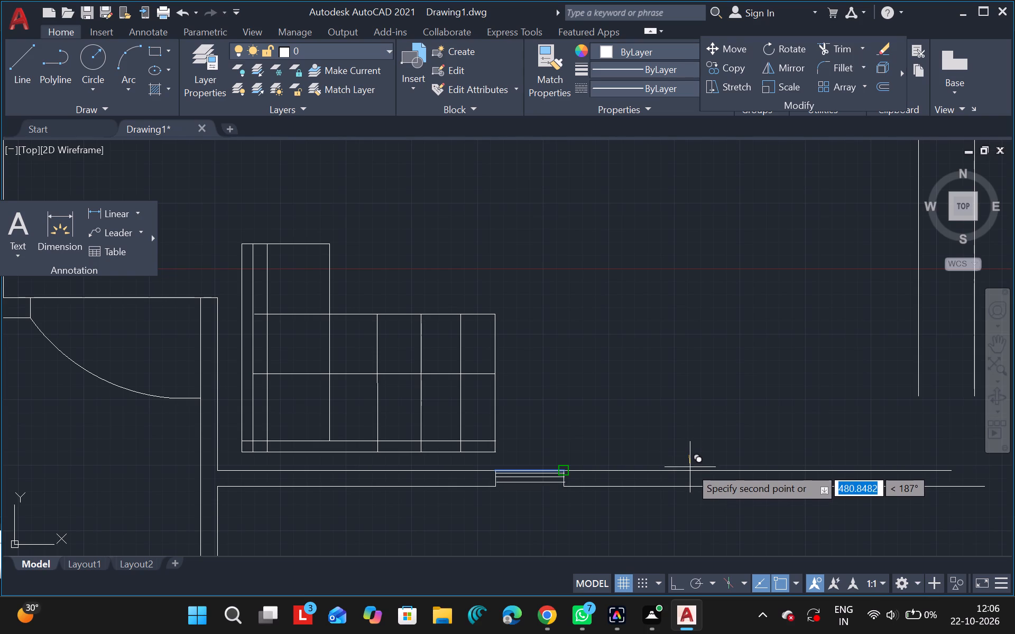
left_click_drag(690, 467, 687, 460)
left_click(687, 460)
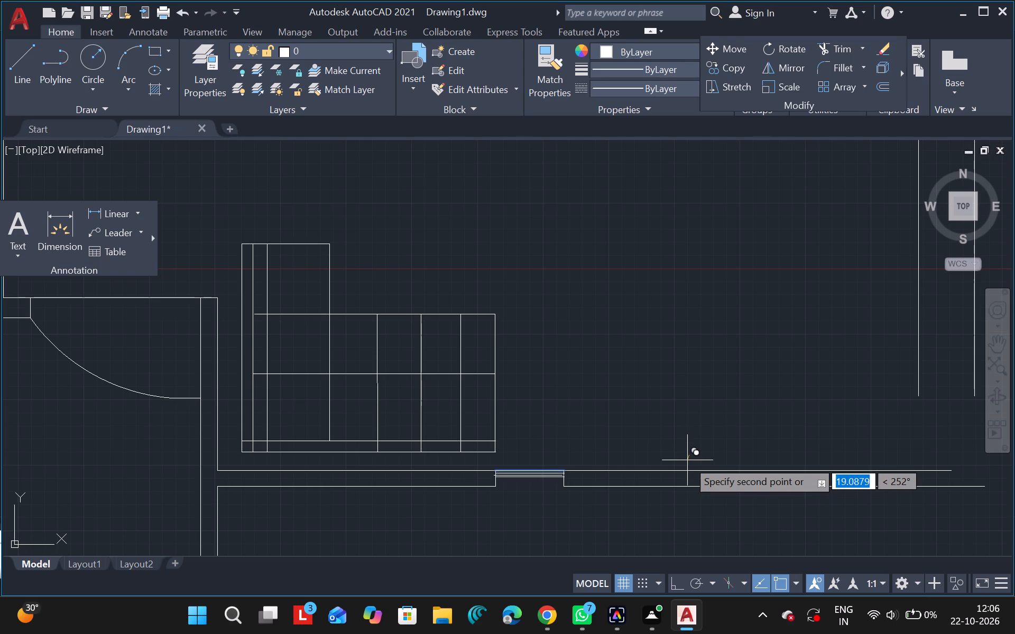
left_click(687, 459)
left_click(688, 463)
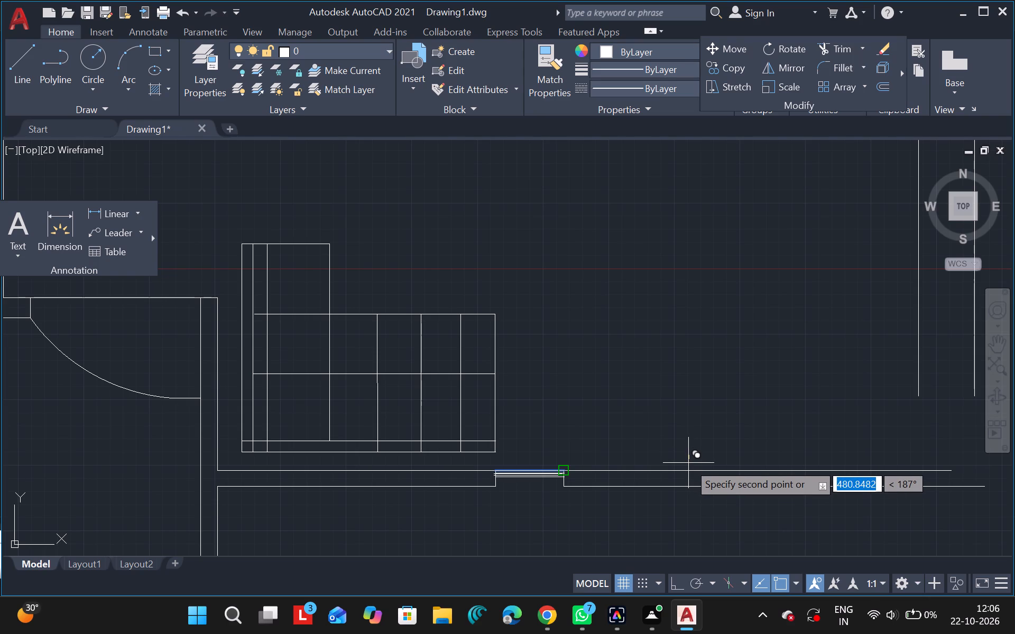
left_click(689, 465)
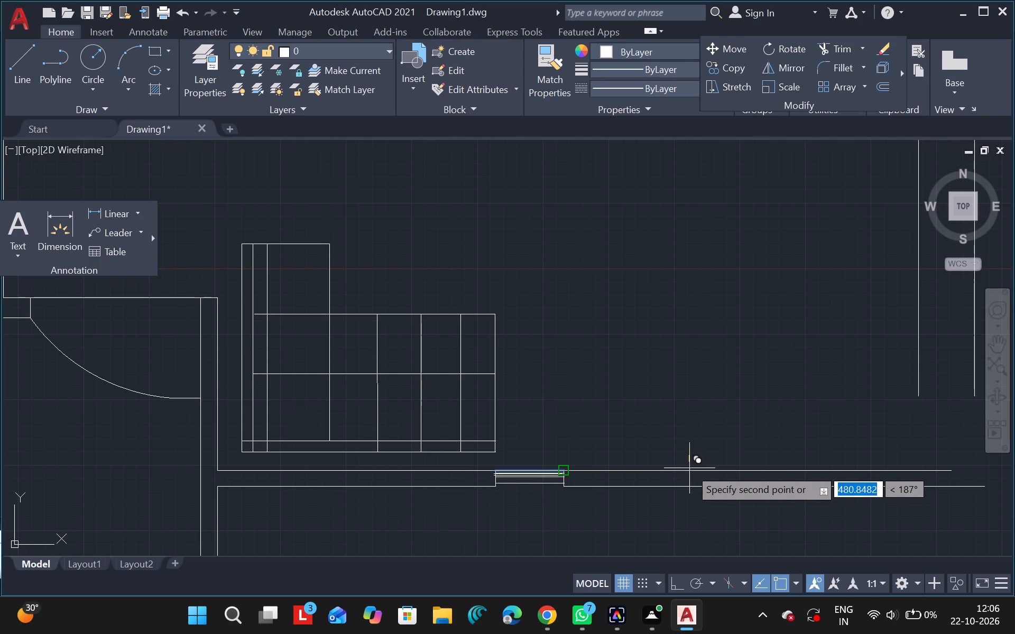
left_click(689, 468)
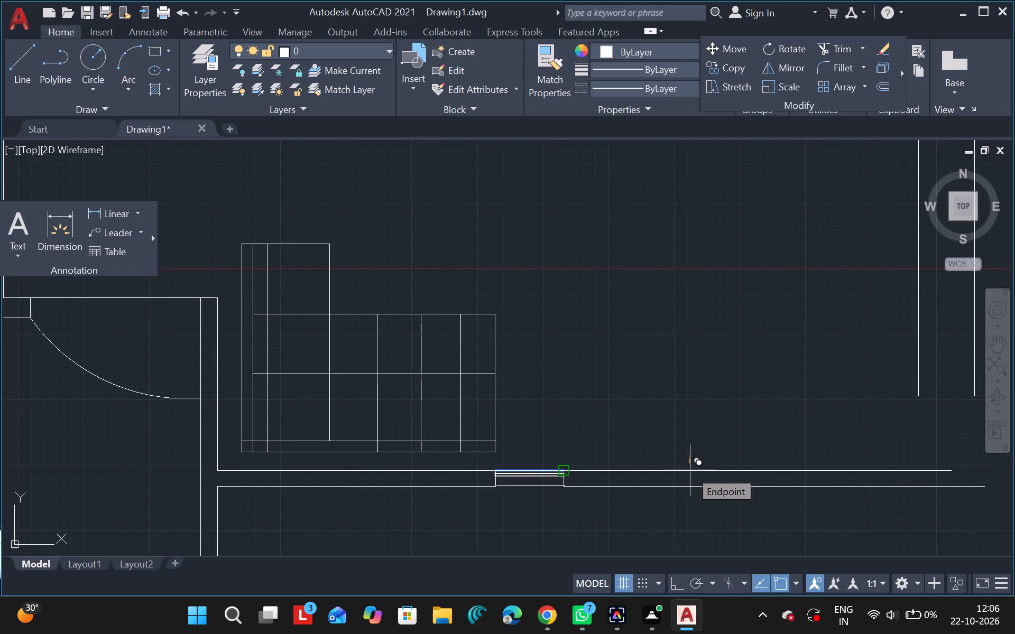
left_click(689, 471)
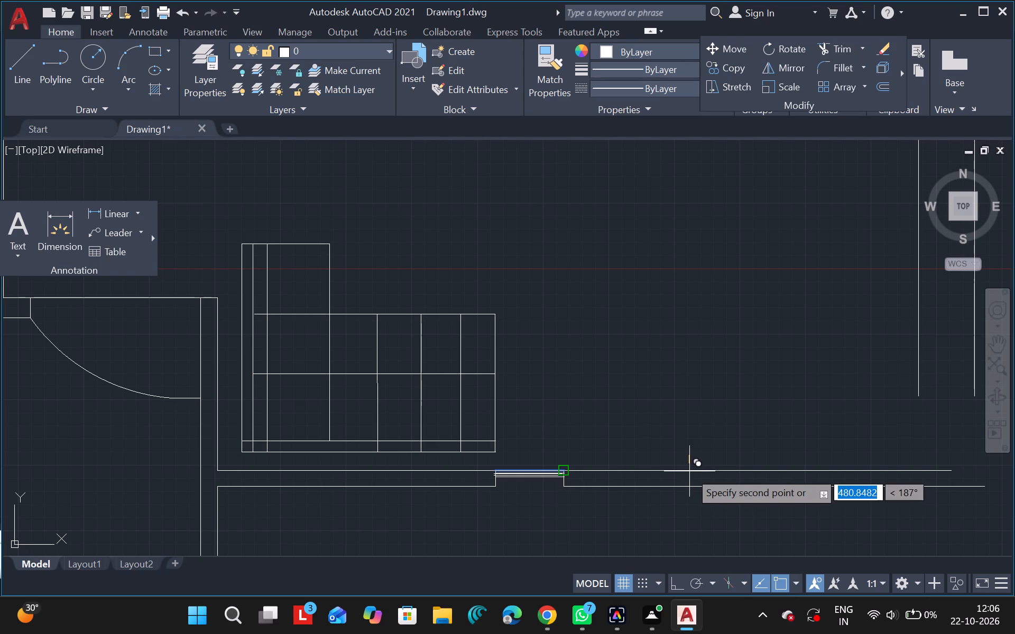
left_click_drag(689, 464, 687, 455)
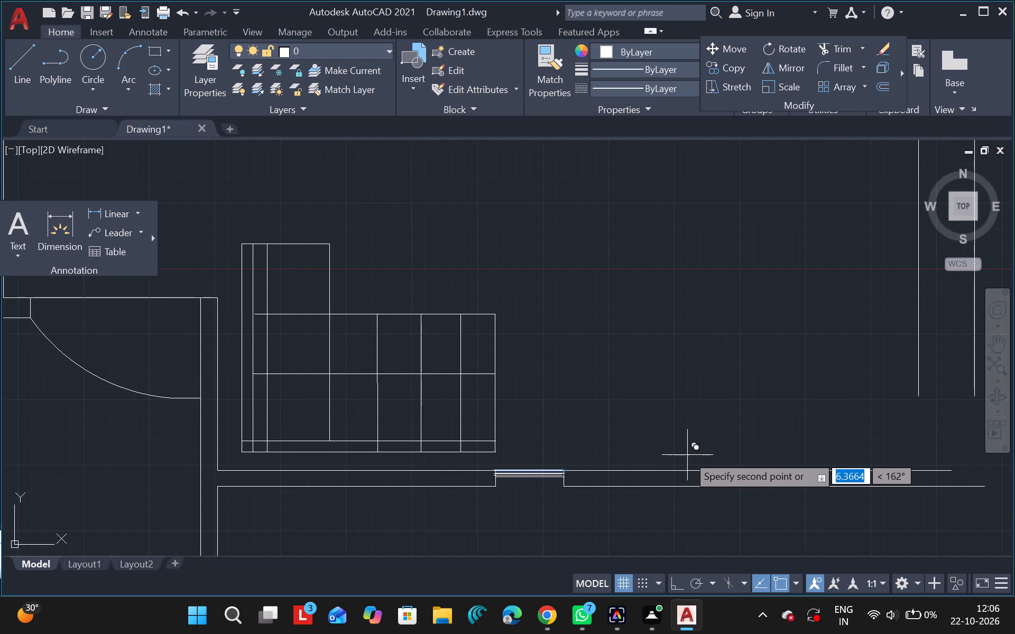
left_click_drag(687, 455, 687, 456)
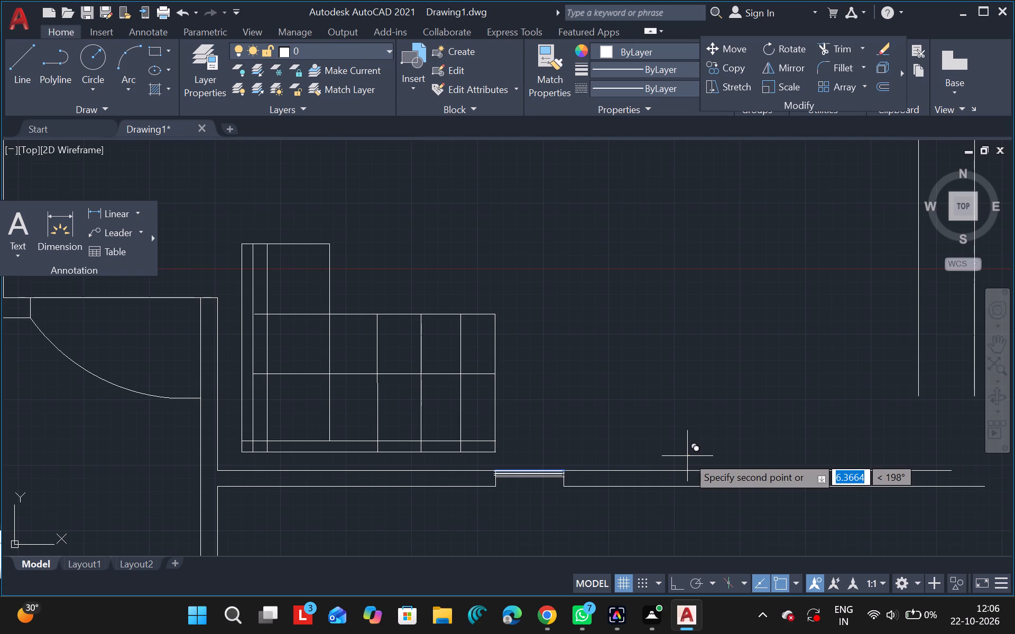
left_click_drag(687, 456, 687, 456)
left_click_drag(687, 456, 689, 465)
left_click(689, 465)
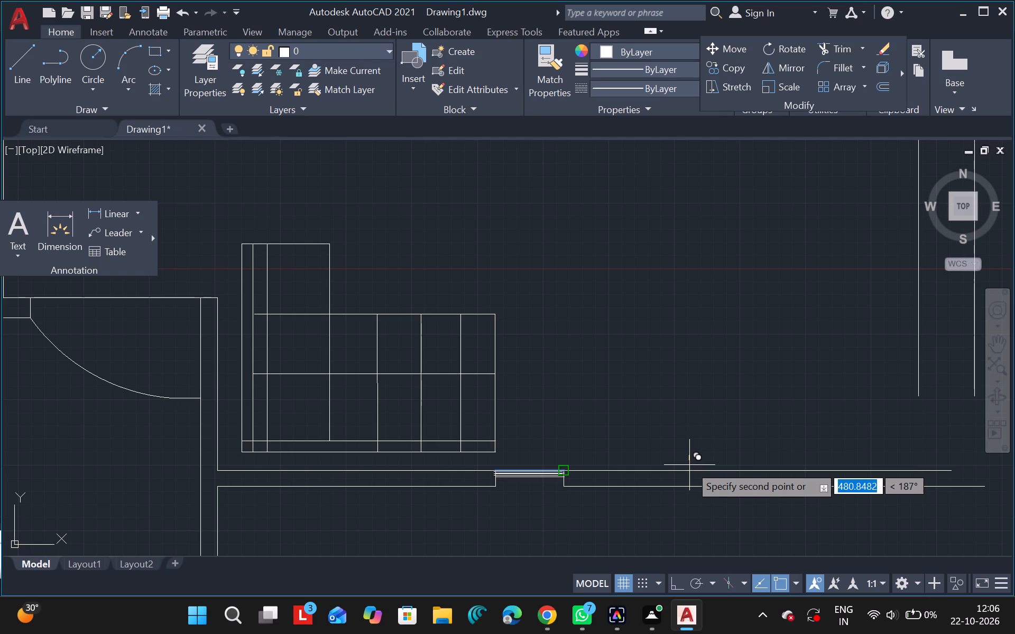
key("Escape")
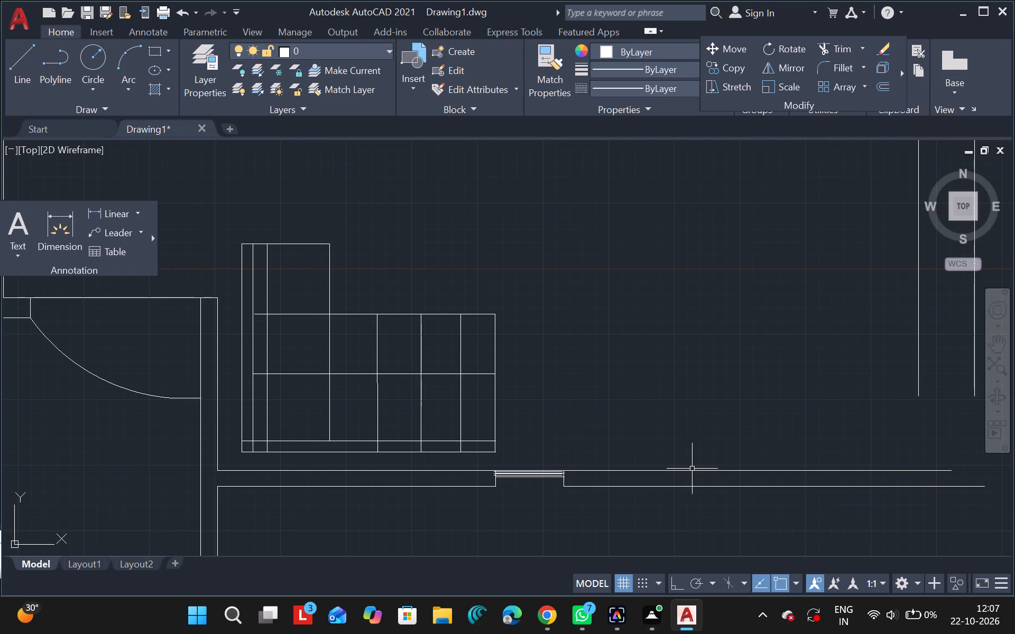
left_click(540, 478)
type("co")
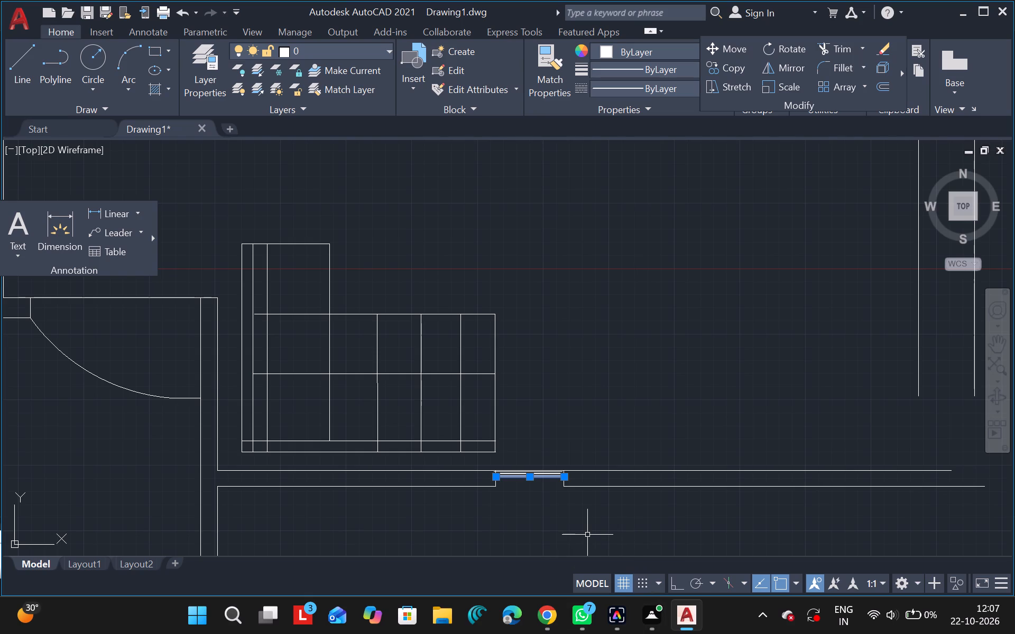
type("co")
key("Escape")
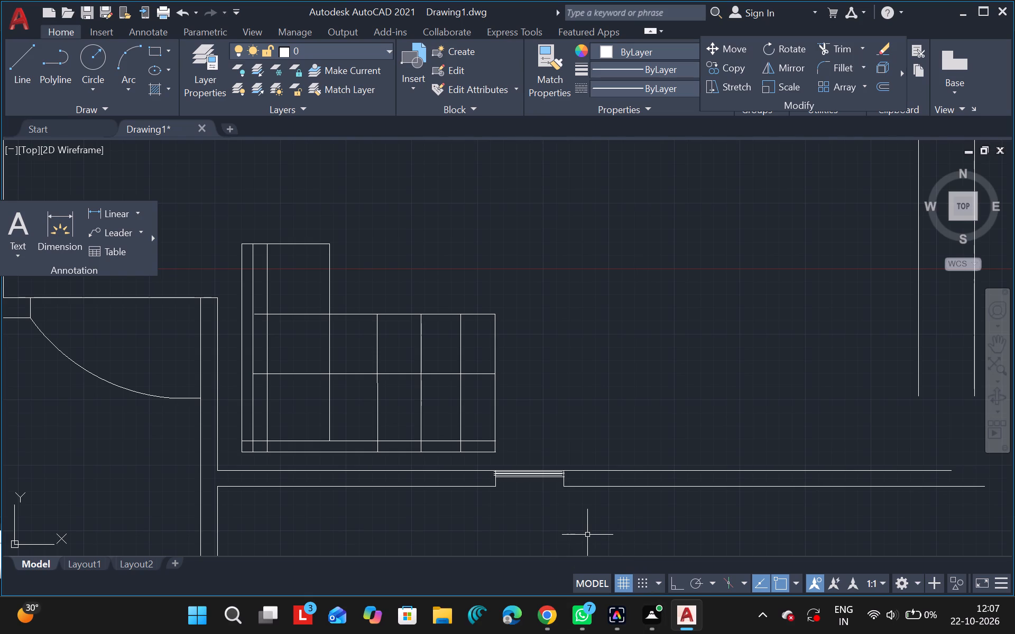
Copy one of the lines in the wall opening repeatedly downward, filling the remaining wall thickness with closely spaced parallel lines.
left_click(522, 484)
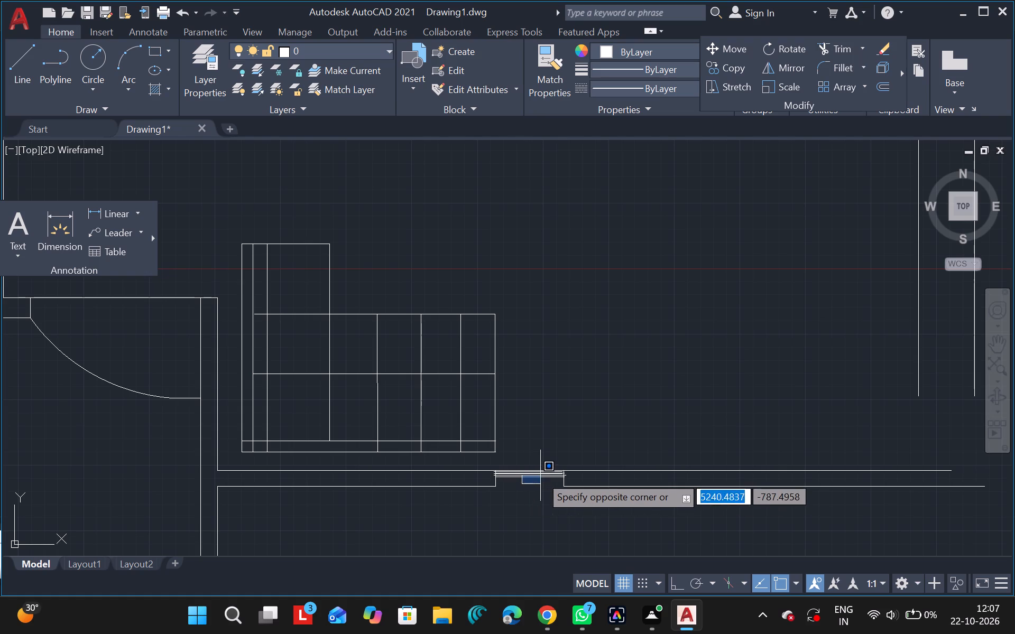
left_click(533, 477)
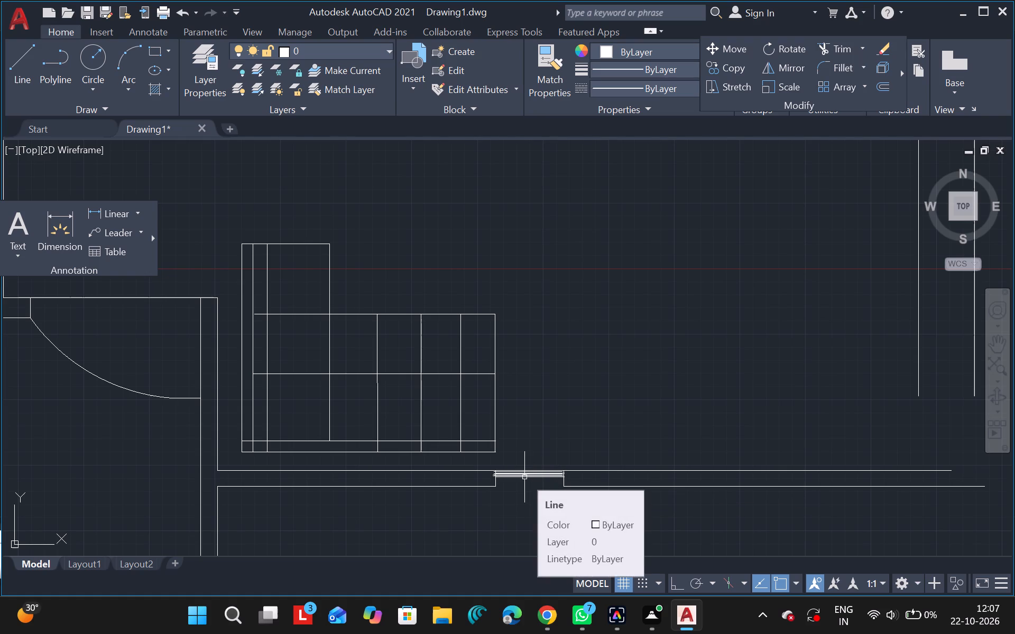
left_click(526, 477)
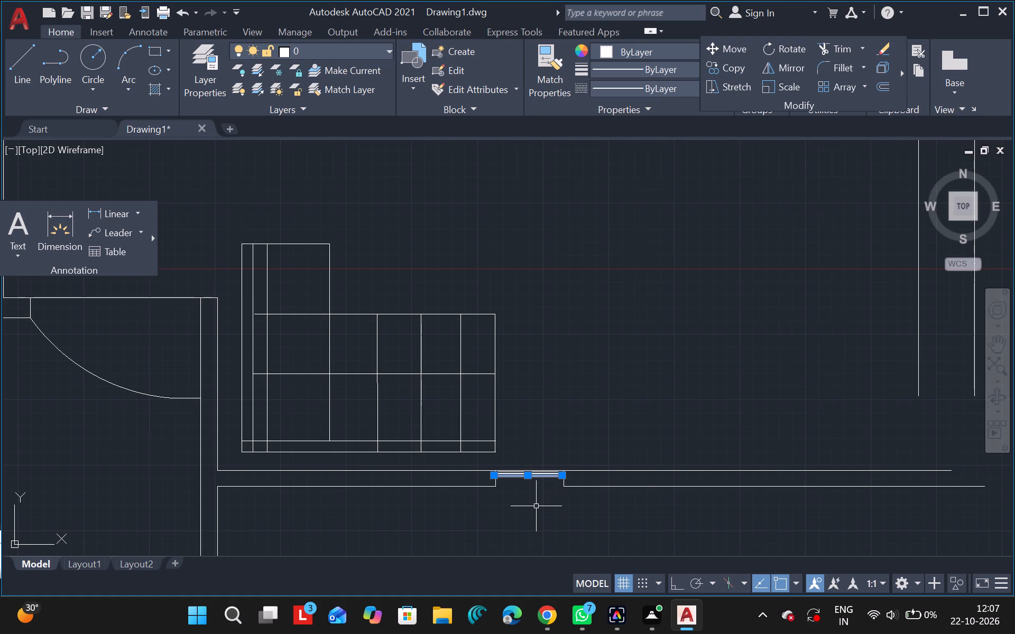
type("co")
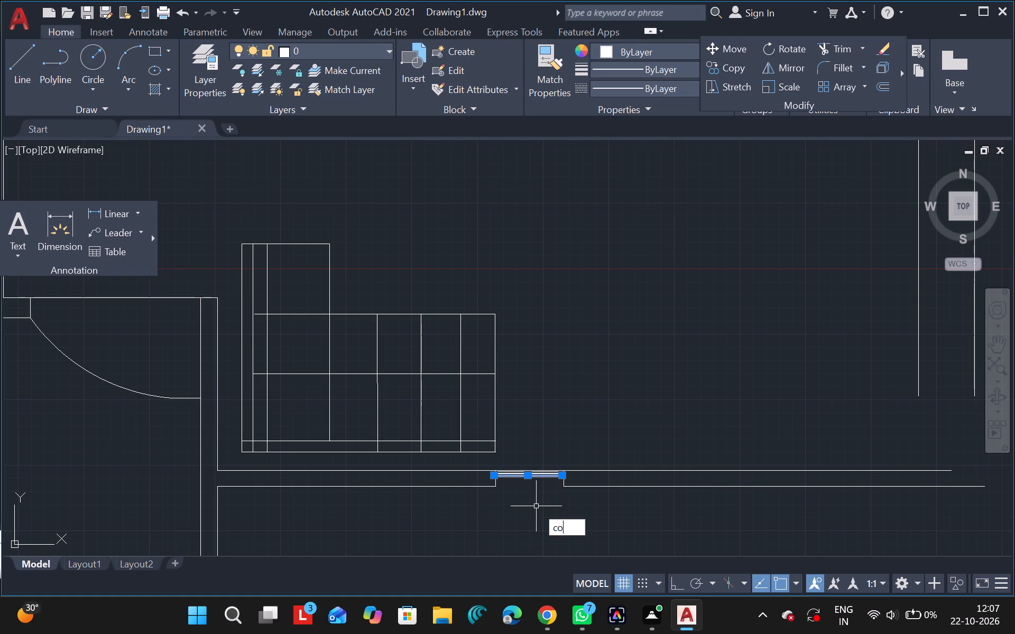
left_click(614, 419)
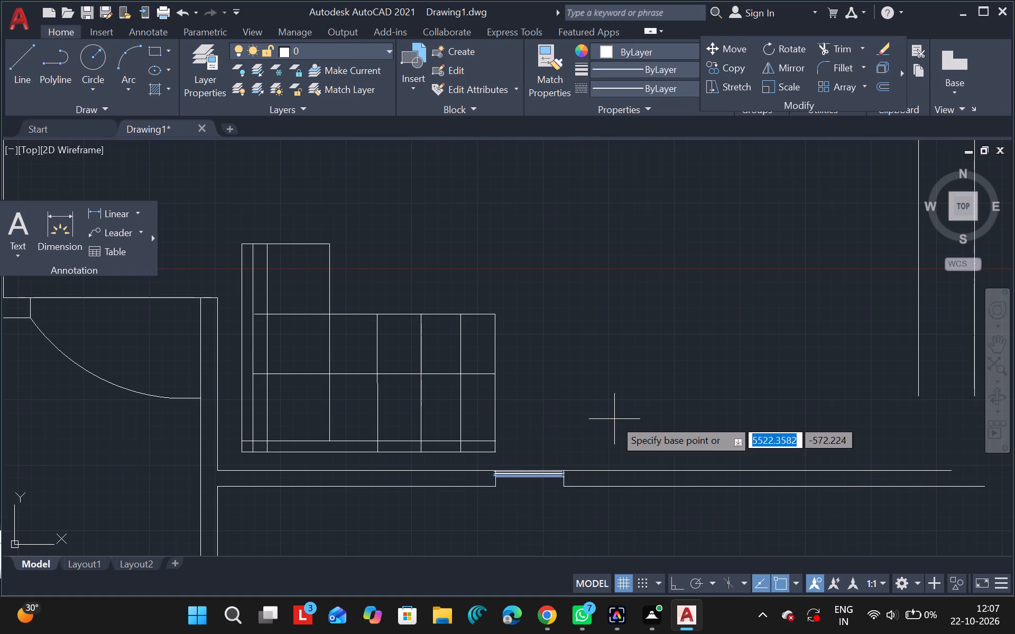
left_click(571, 520)
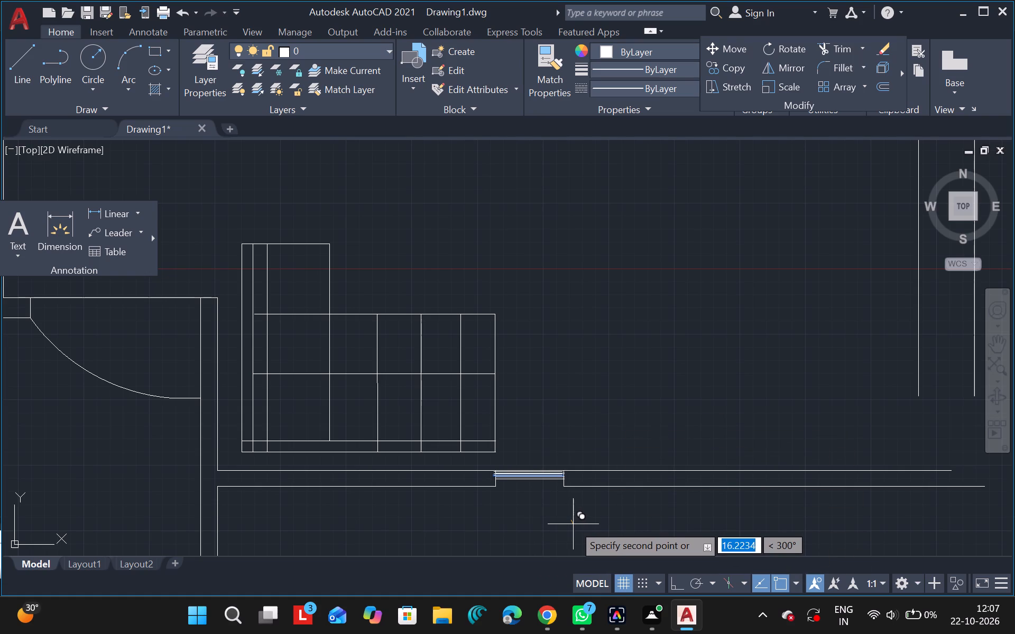
left_click(573, 524)
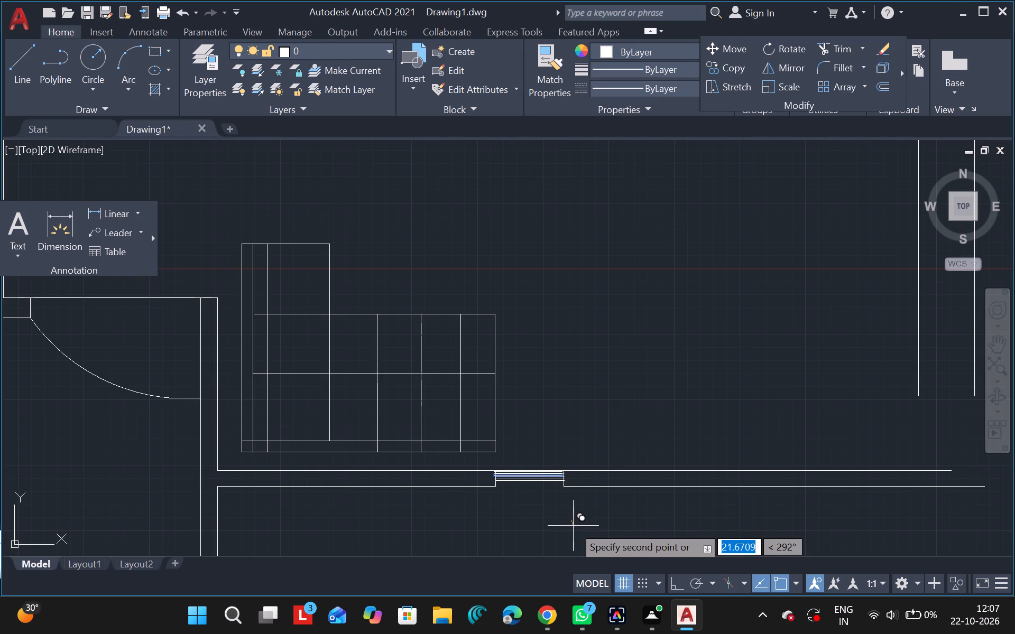
left_click(573, 526)
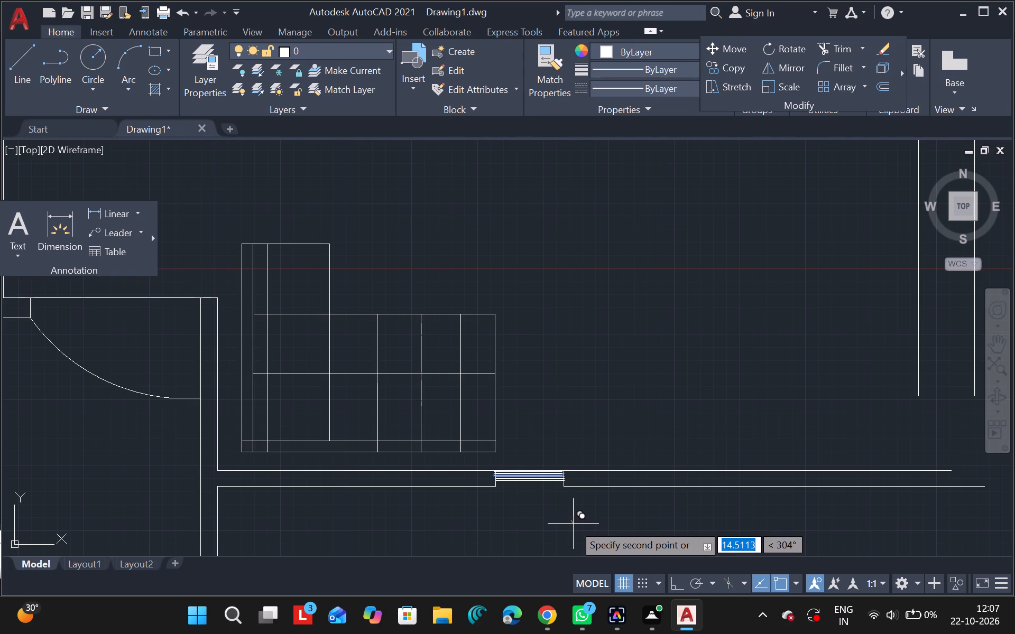
left_click(573, 524)
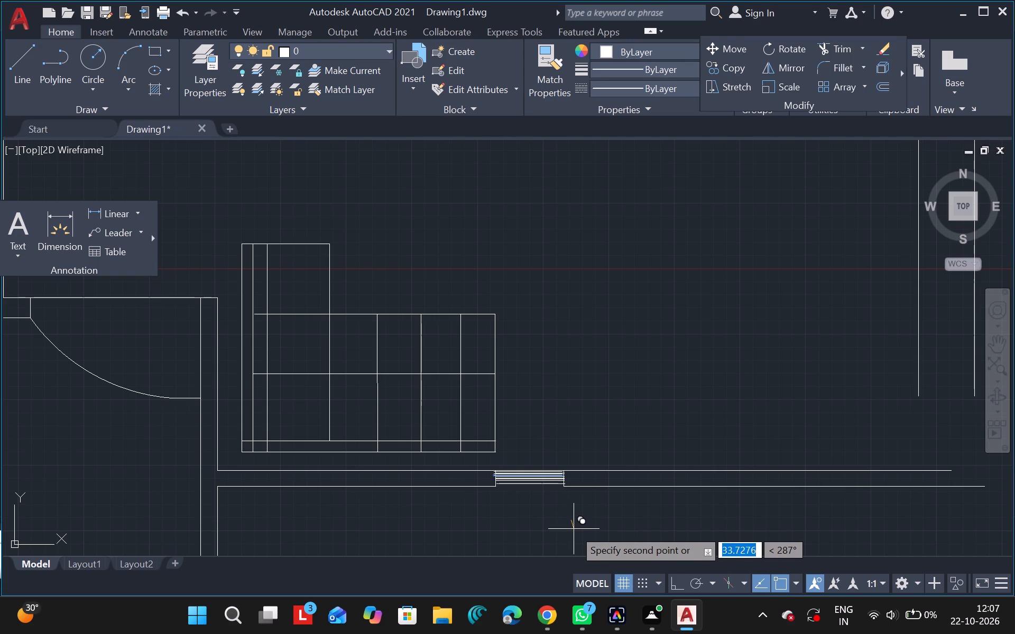
left_click(574, 527)
left_click(574, 530)
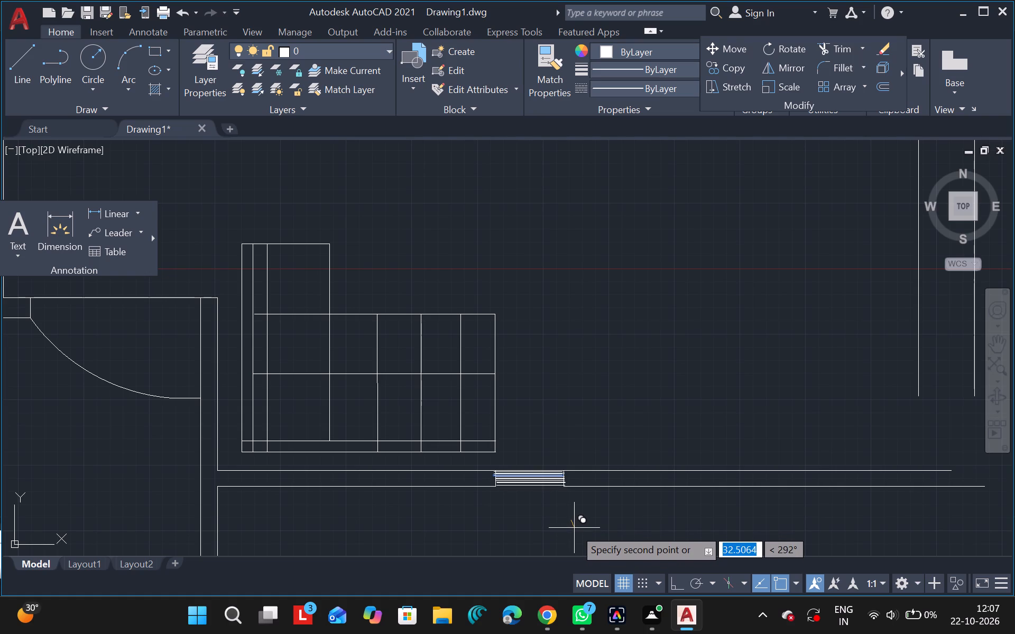
left_click(574, 528)
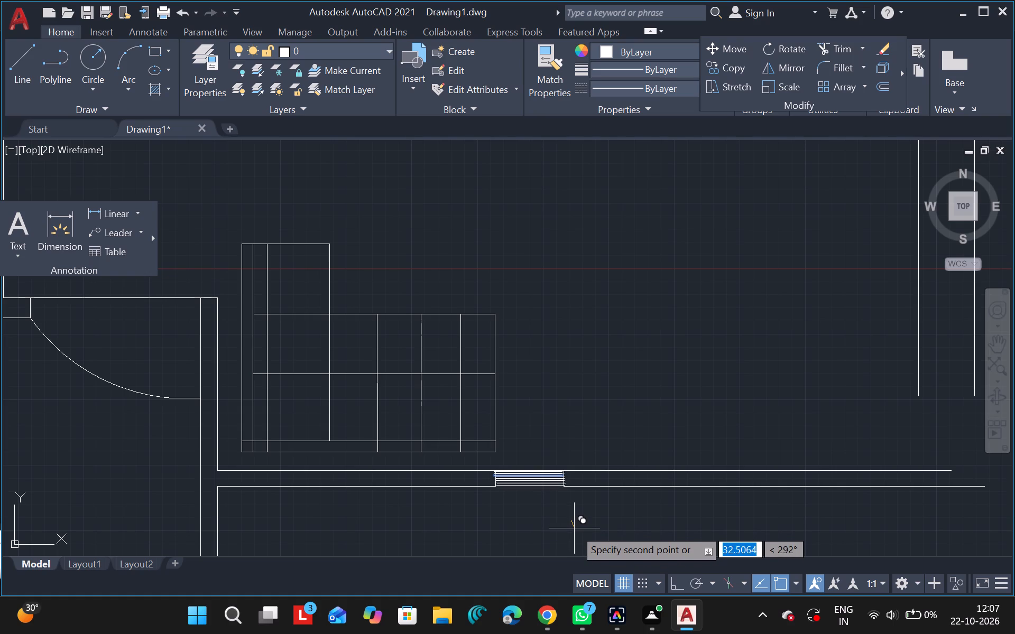
left_click(572, 528)
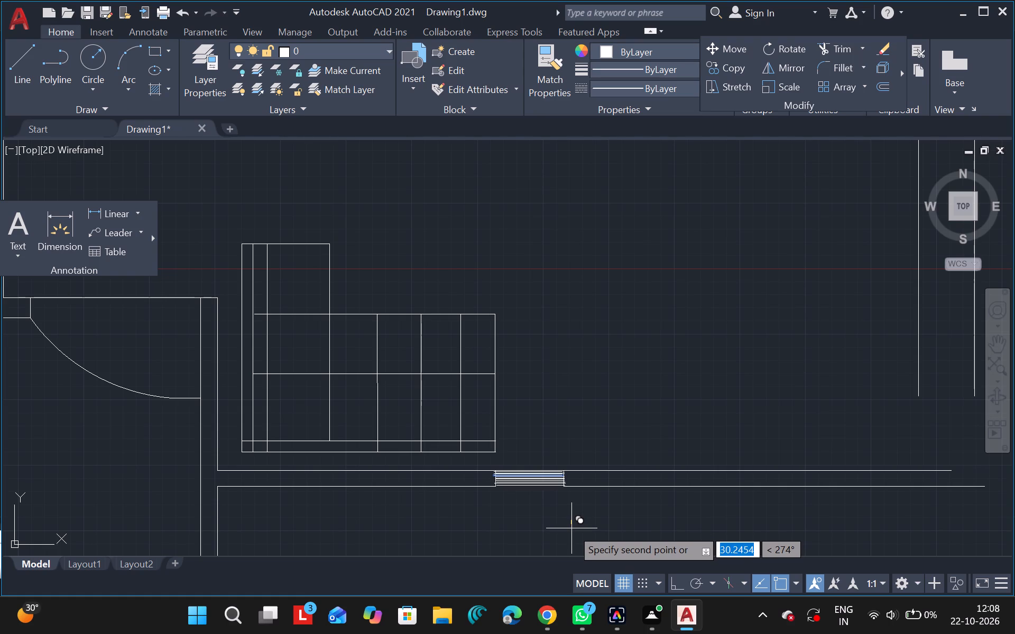
left_click(571, 530)
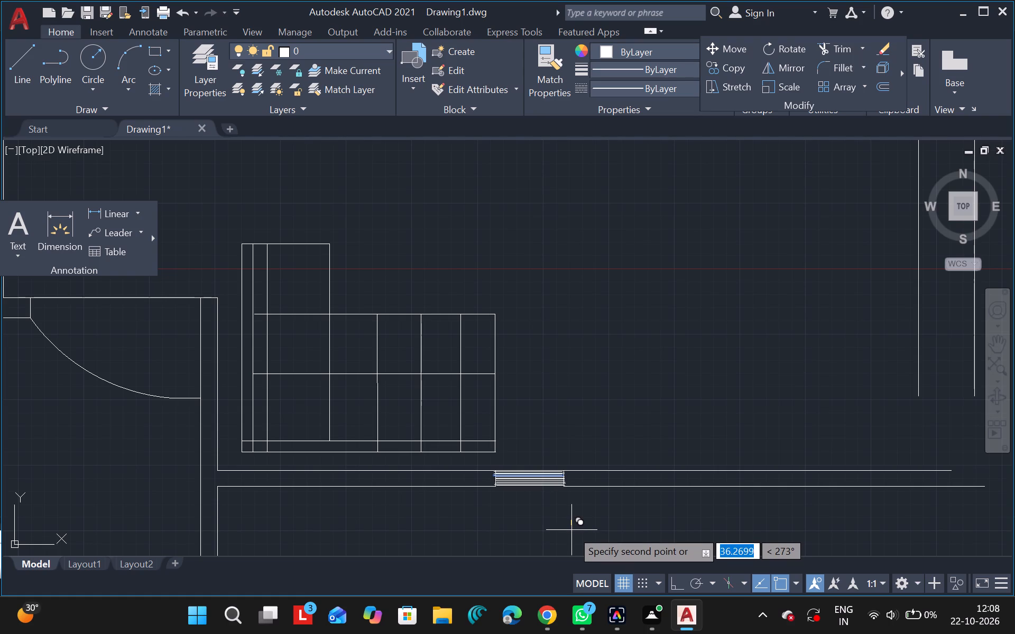
key("Escape")
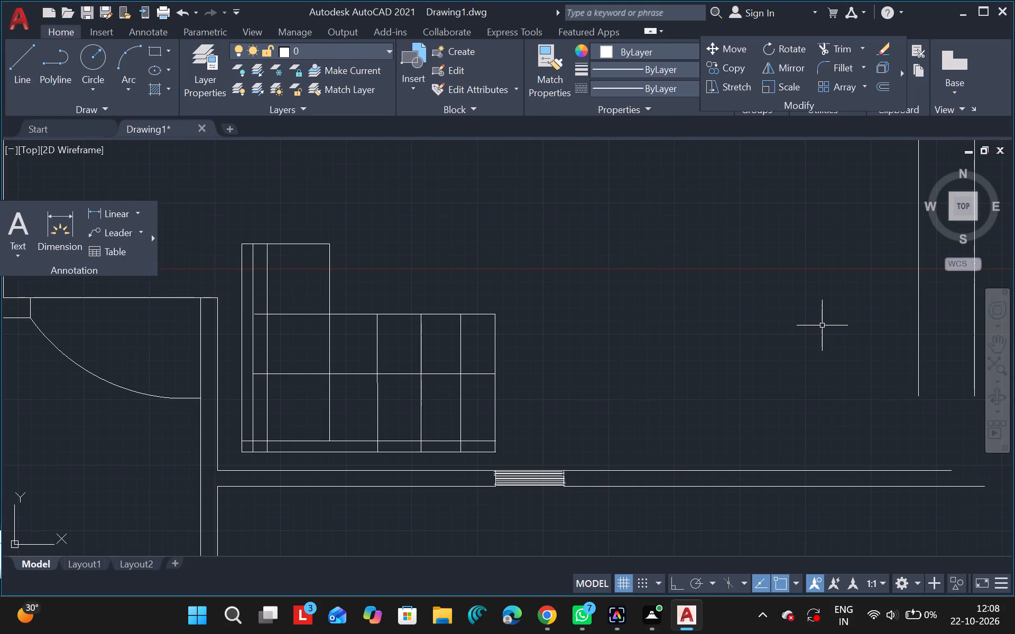
Extend the inner line of the vertical wall pair with a line about 283 units long down to the horizontal wall's upper line.
left_click(11, 67)
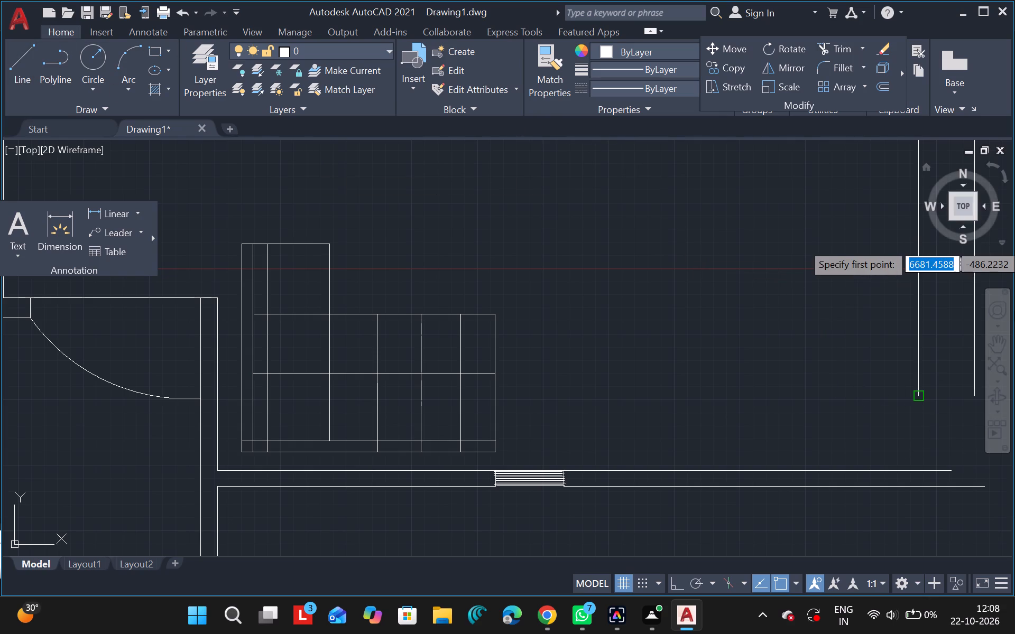
left_click(998, 342)
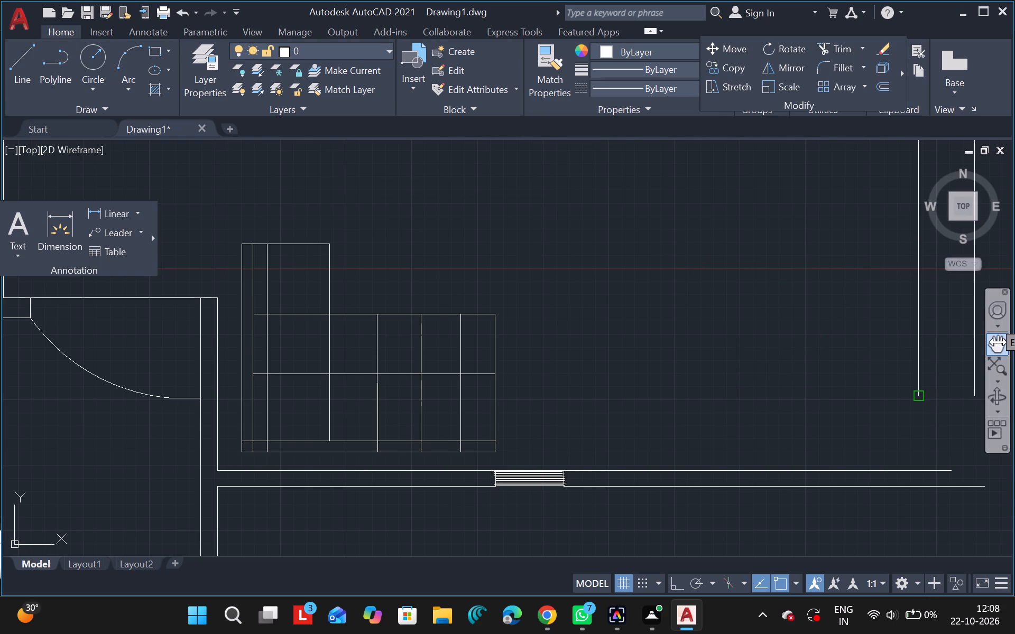
left_click_drag(665, 289, 384, 199)
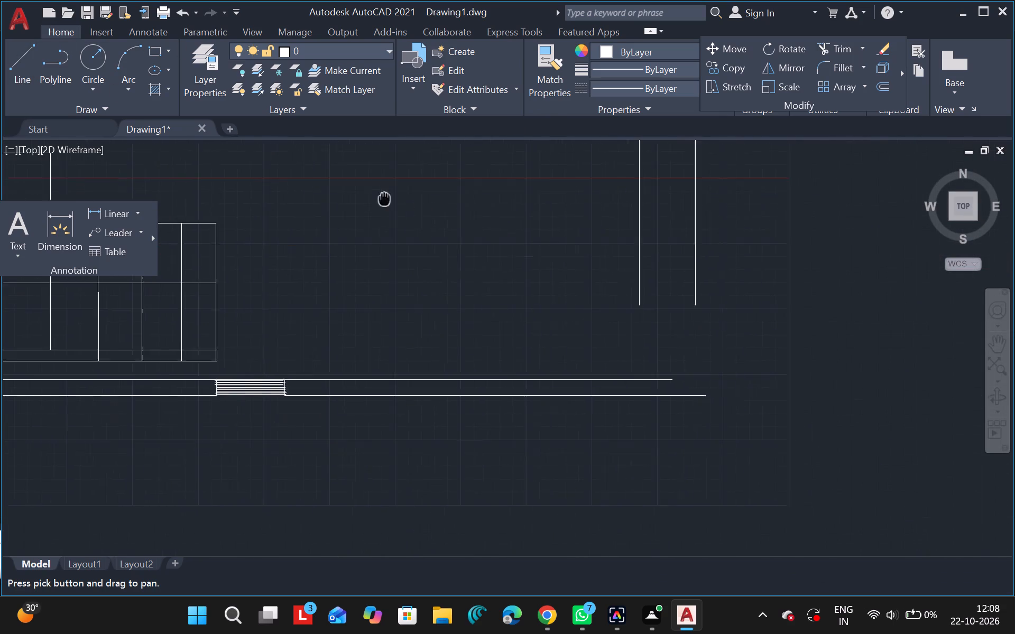
left_click_drag(384, 199, 379, 210)
key("Escape")
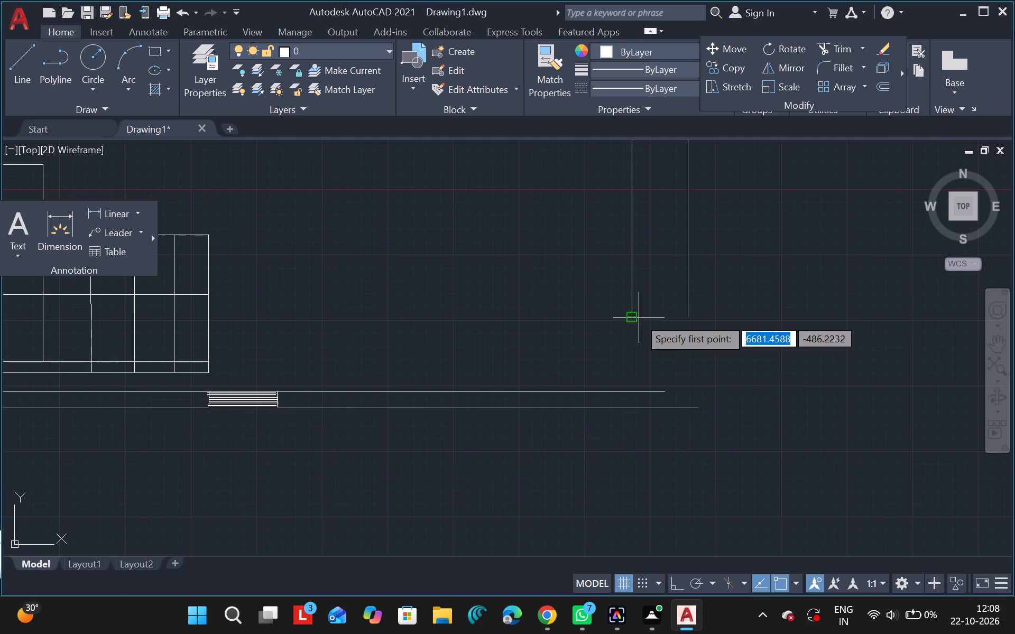
key("Escape")
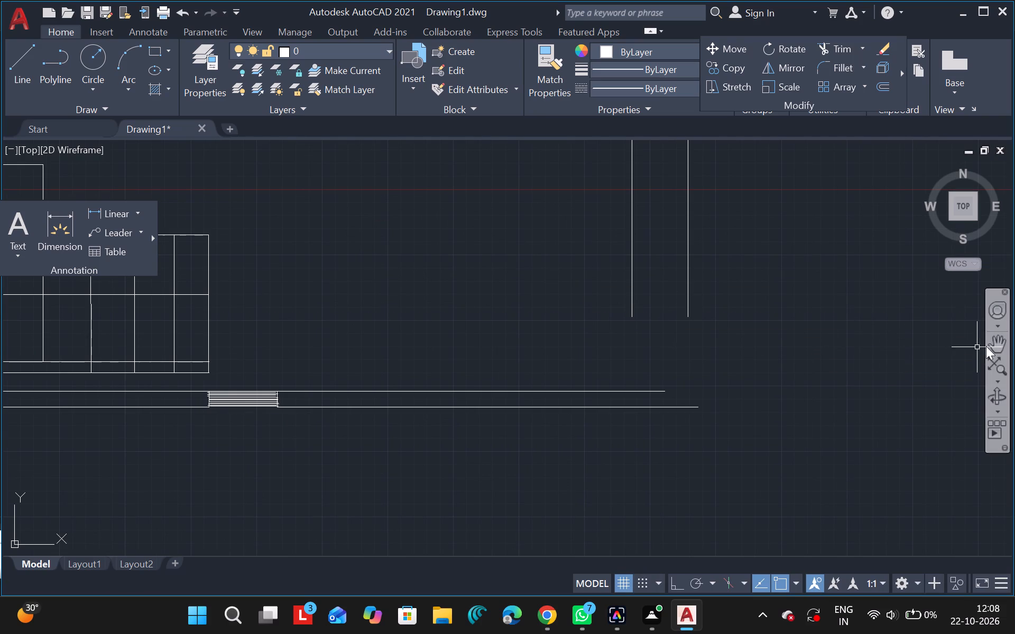
left_click(998, 346)
key("Escape")
left_click(16, 67)
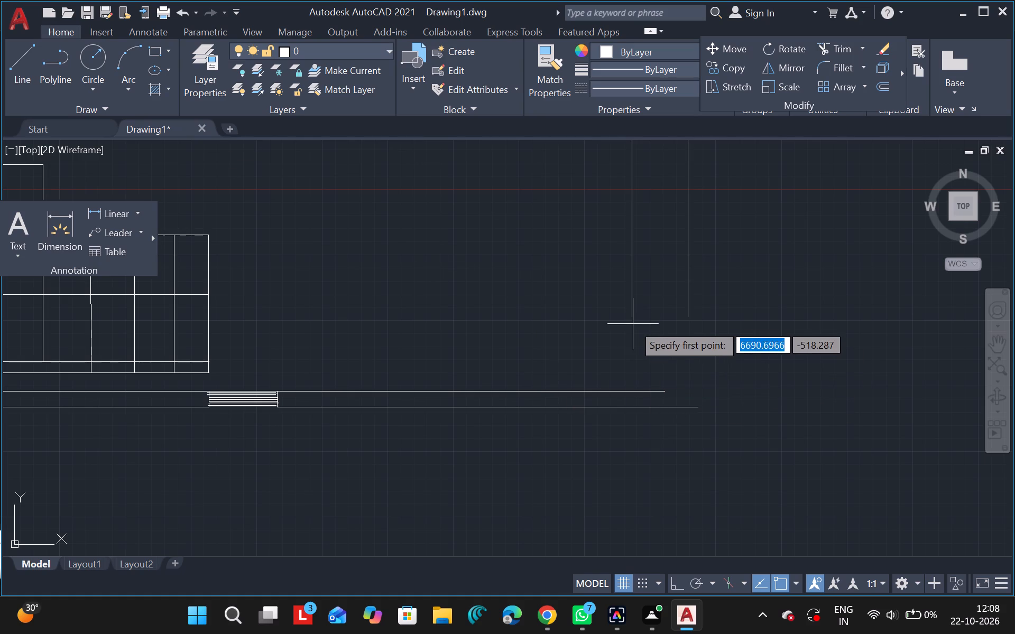
left_click_drag(631, 318, 636, 381)
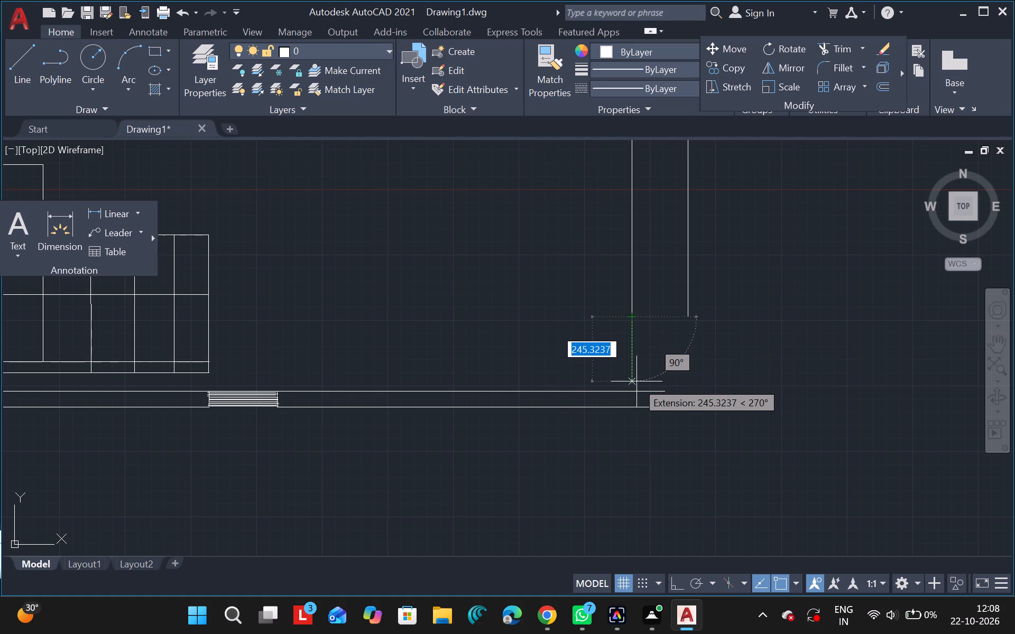
left_click_drag(636, 381, 639, 388)
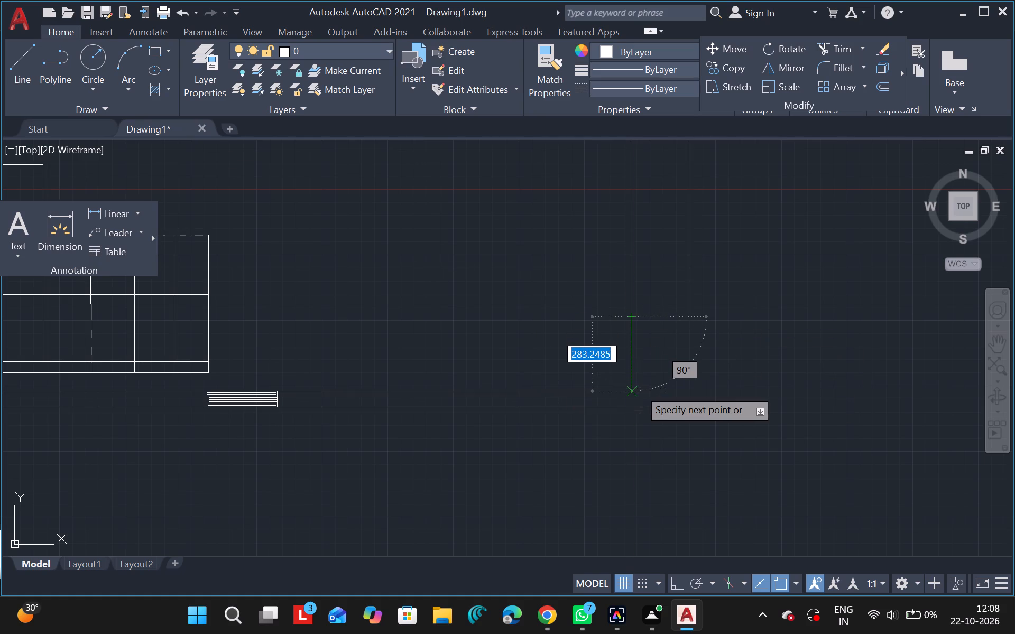
left_click_drag(639, 388, 630, 389)
left_click(630, 389)
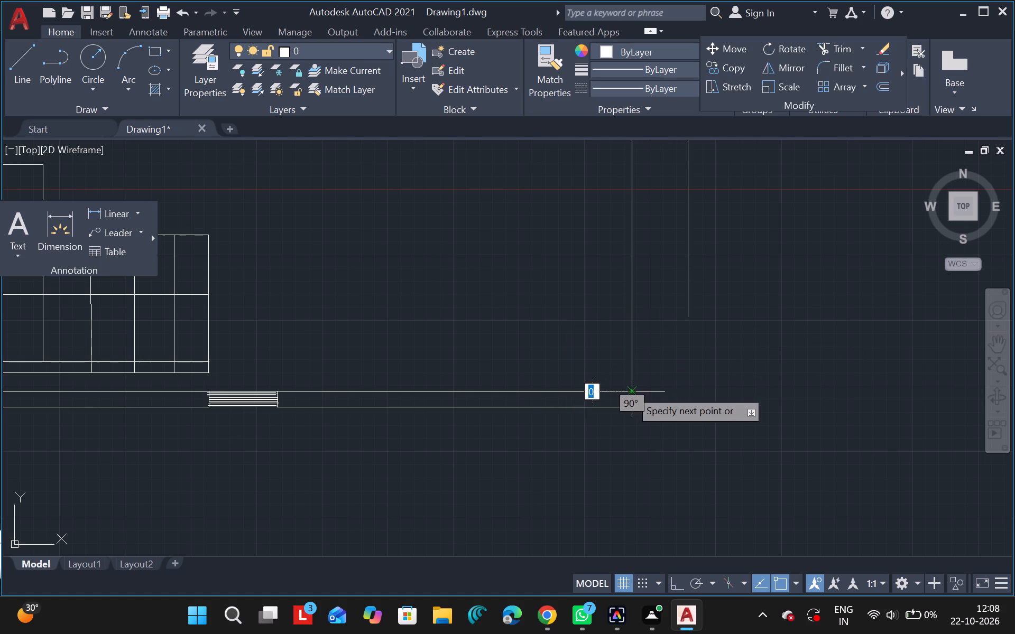
key("Escape")
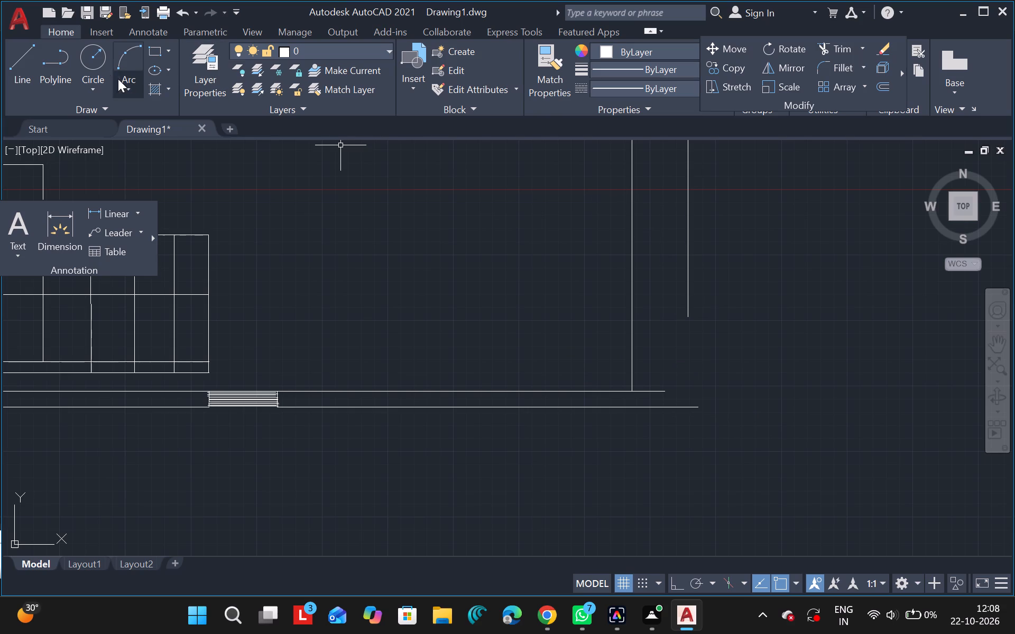
Draw a vertical line from the lower end of the outer vertical wall line straight down past the horizontal wall's lower line.
left_click(10, 67)
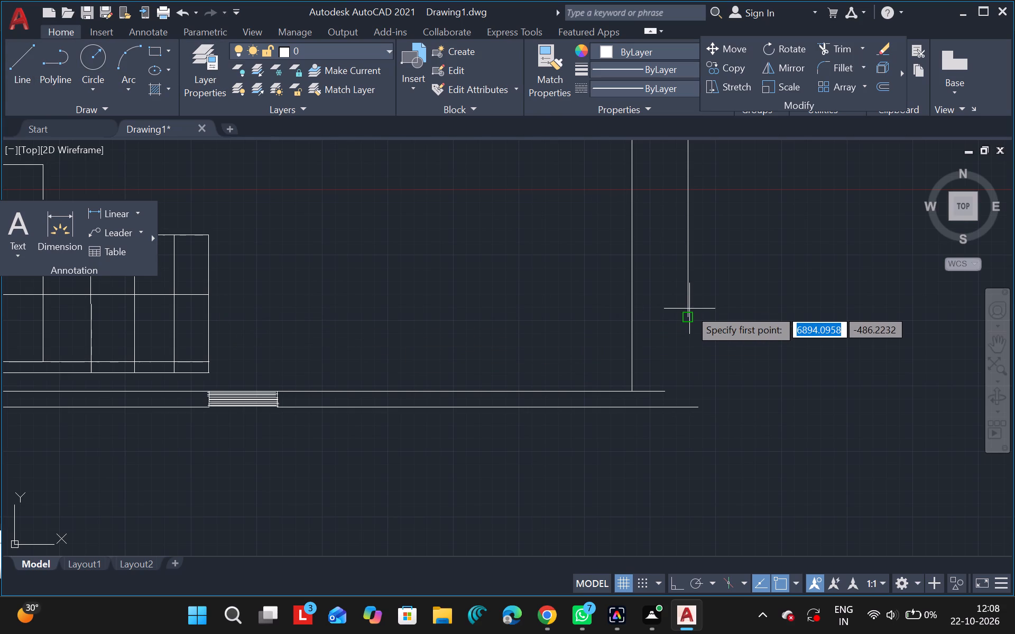
left_click_drag(688, 314, 690, 379)
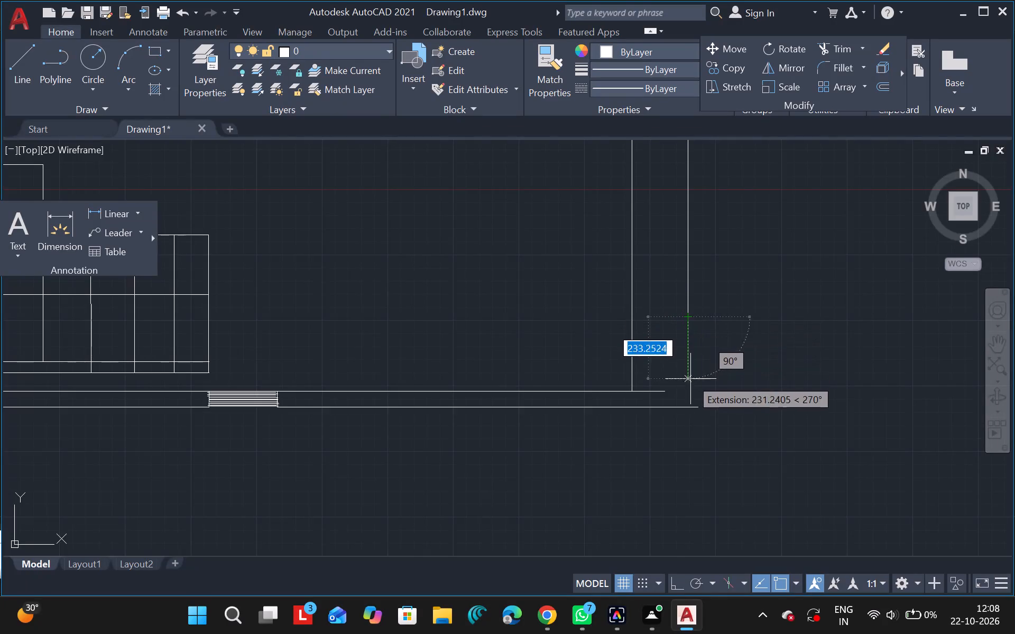
left_click_drag(690, 379, 684, 467)
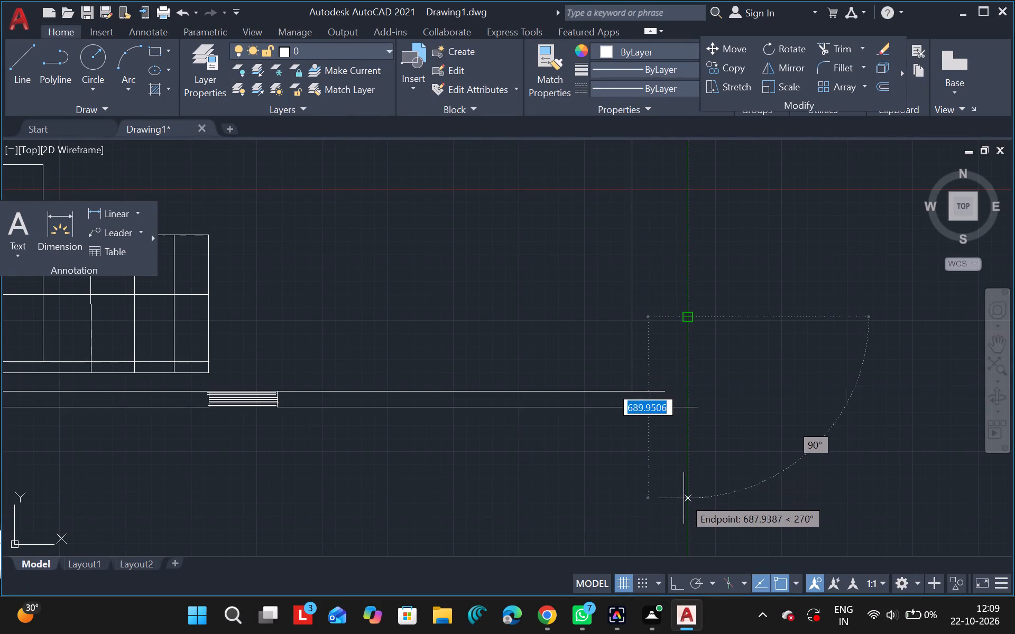
left_click(684, 510)
key("Escape")
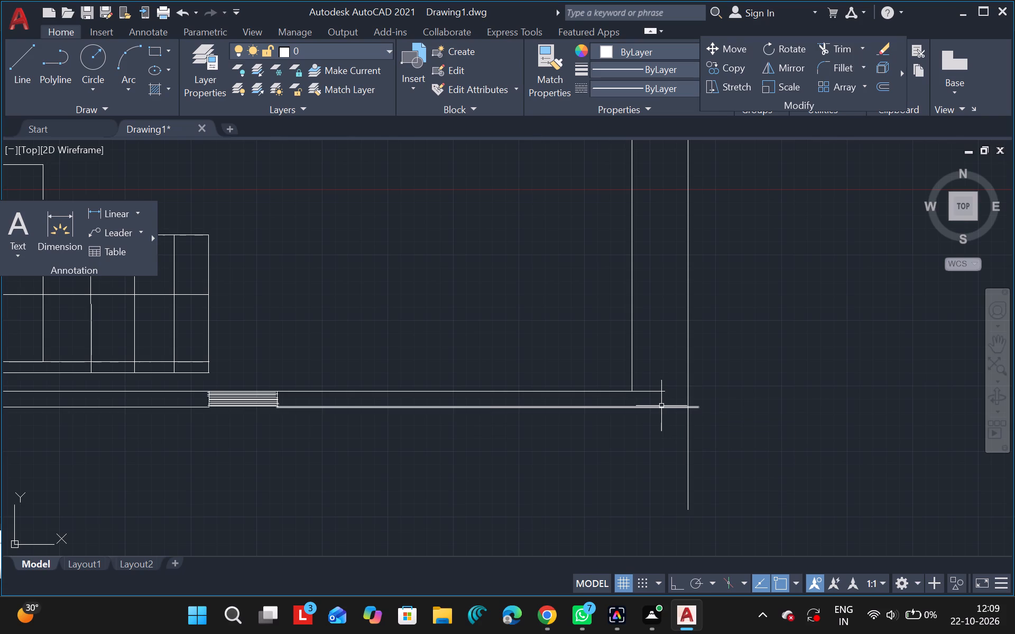
Delete the horizontal wall's lower line between the filled opening and the outer vertical wall line.
left_click_drag(661, 406, 804, 443)
key("Delete")
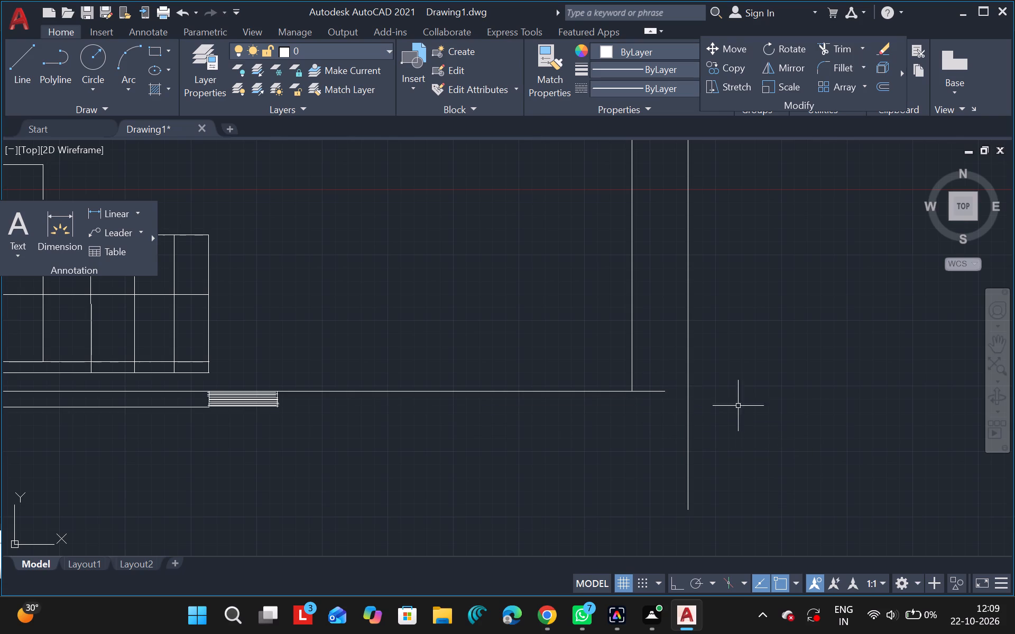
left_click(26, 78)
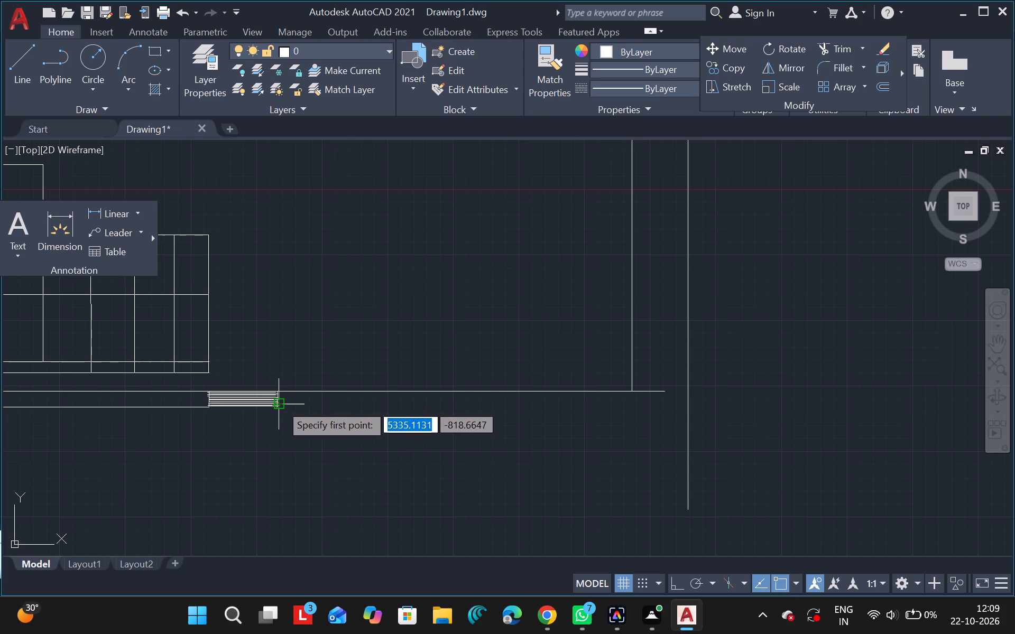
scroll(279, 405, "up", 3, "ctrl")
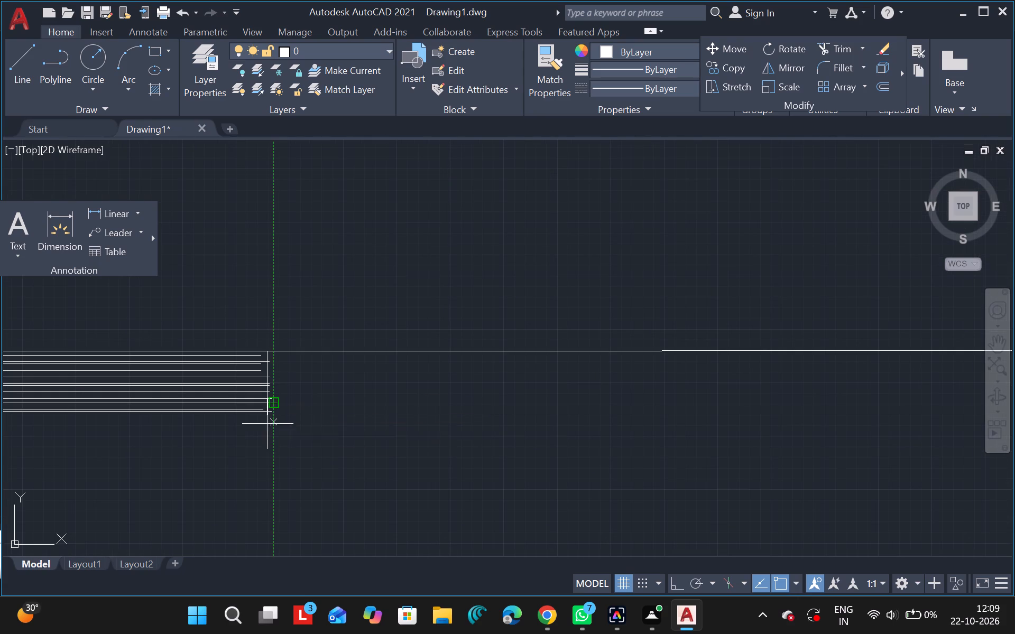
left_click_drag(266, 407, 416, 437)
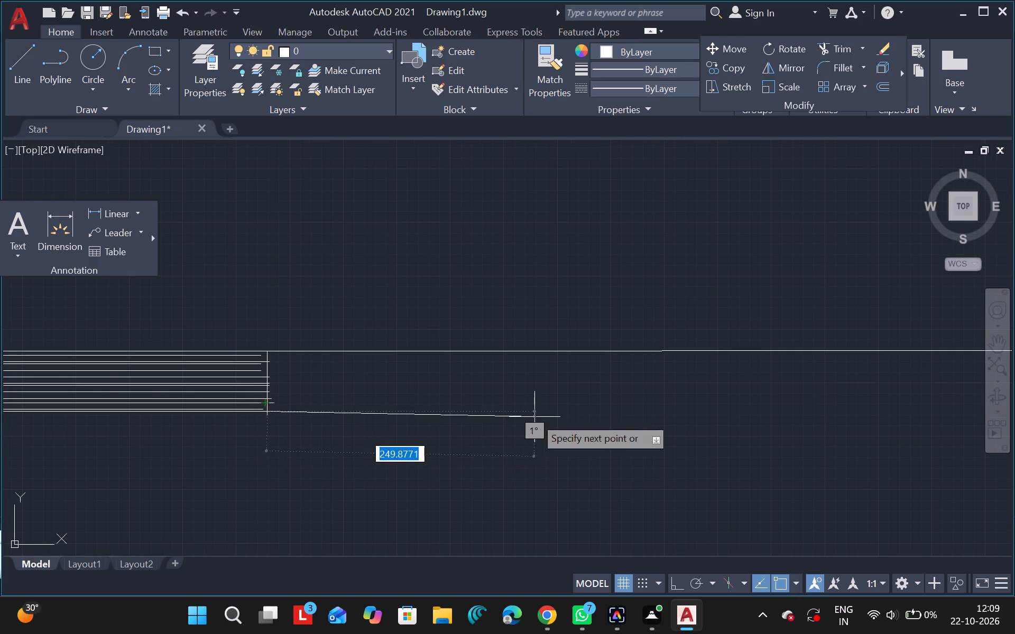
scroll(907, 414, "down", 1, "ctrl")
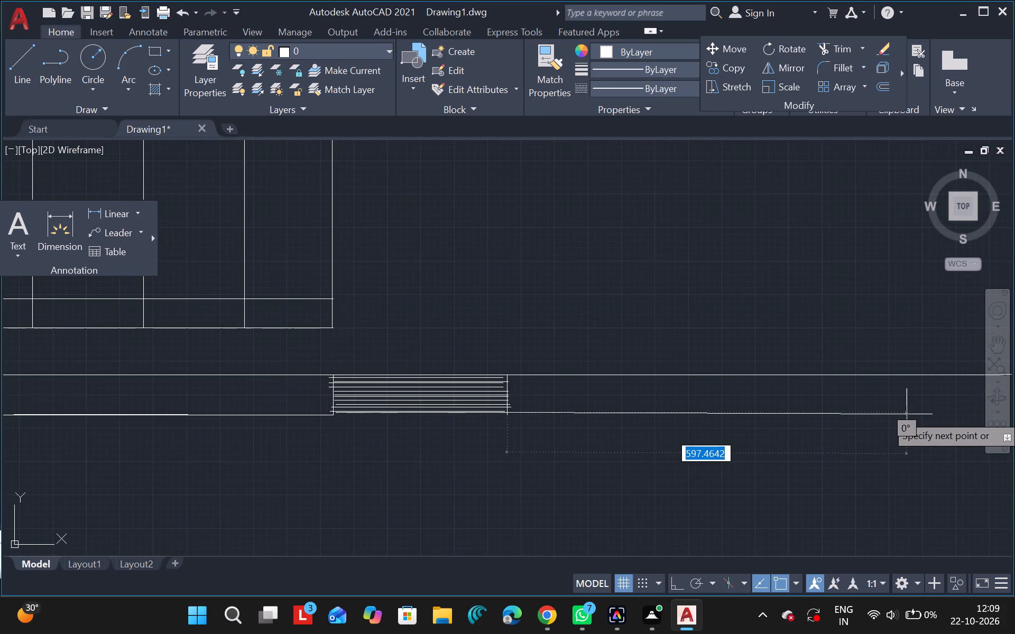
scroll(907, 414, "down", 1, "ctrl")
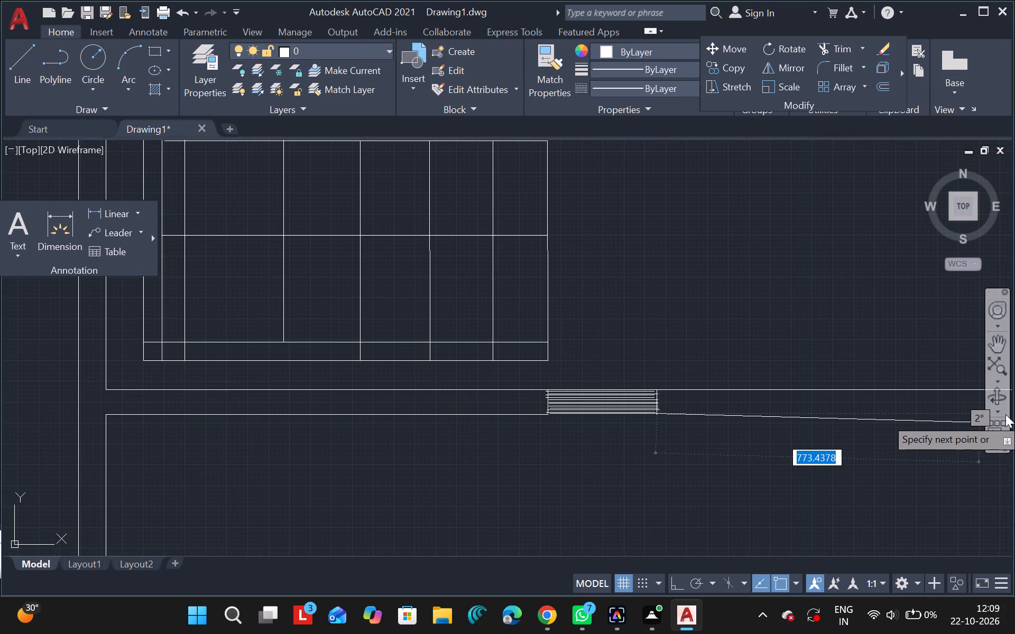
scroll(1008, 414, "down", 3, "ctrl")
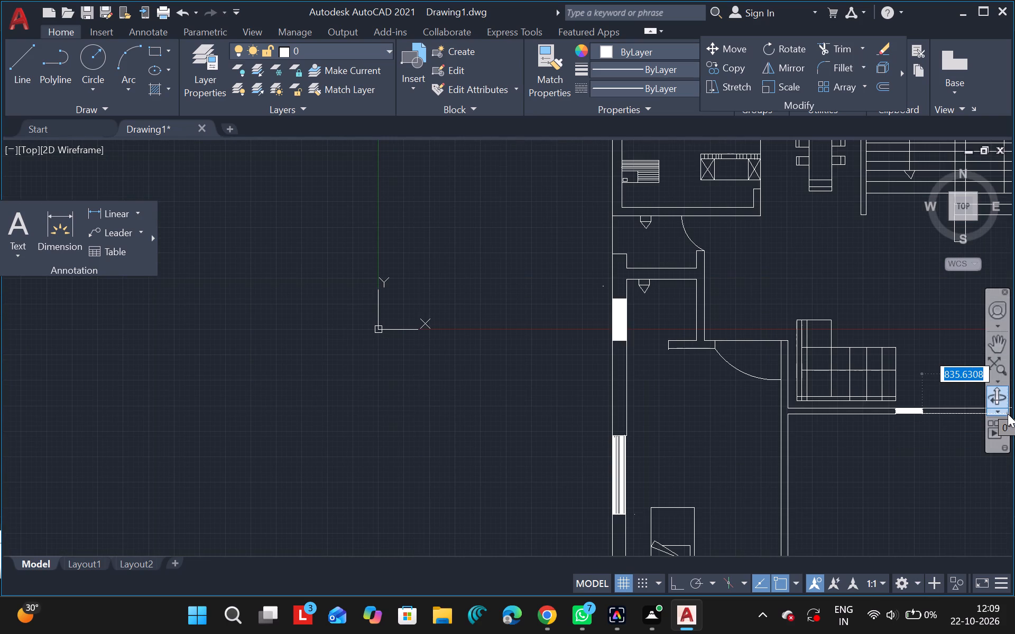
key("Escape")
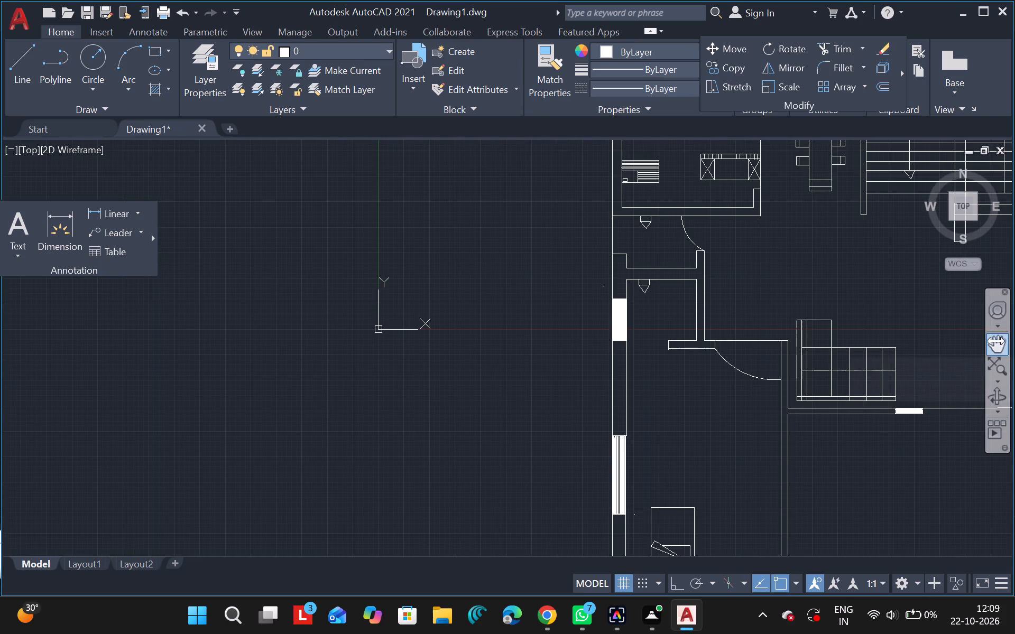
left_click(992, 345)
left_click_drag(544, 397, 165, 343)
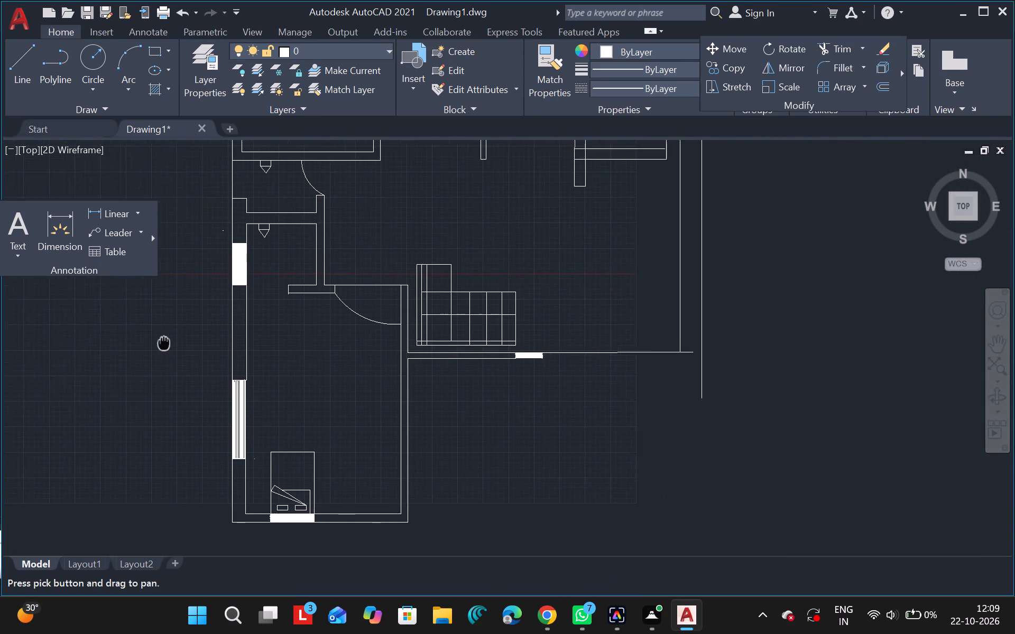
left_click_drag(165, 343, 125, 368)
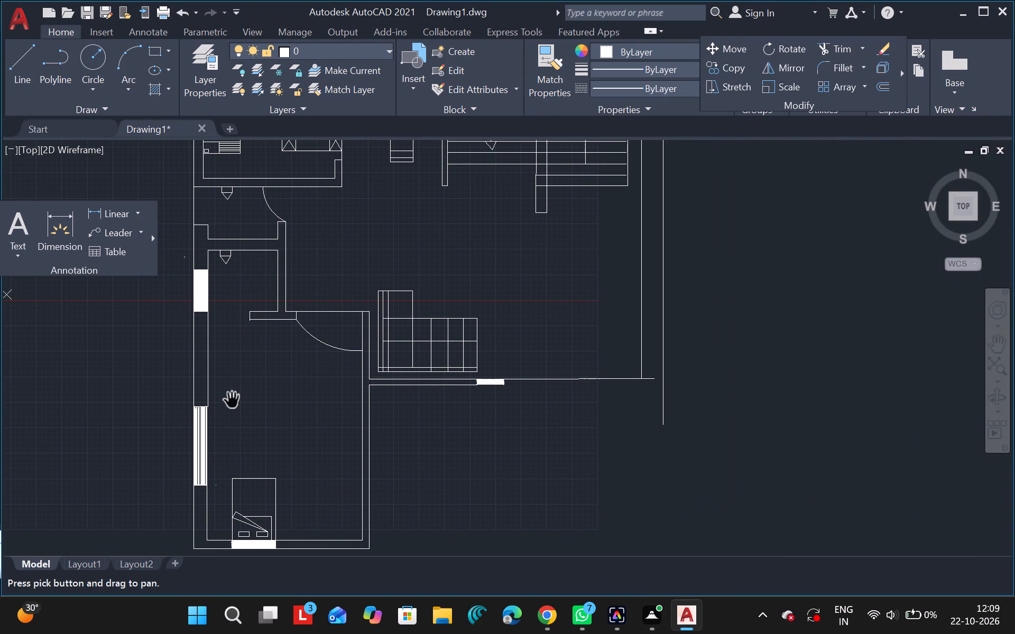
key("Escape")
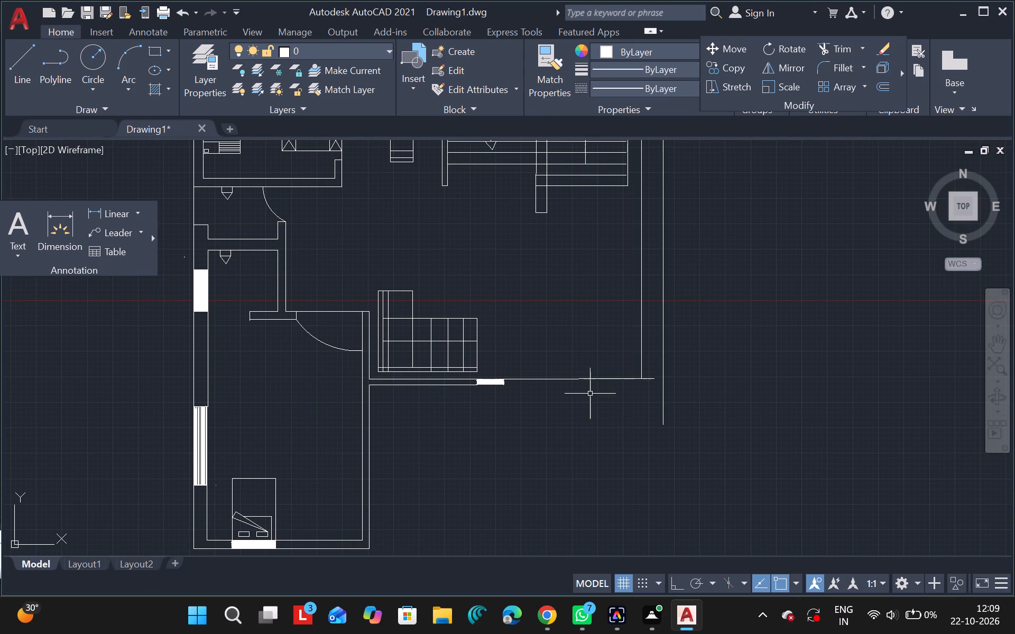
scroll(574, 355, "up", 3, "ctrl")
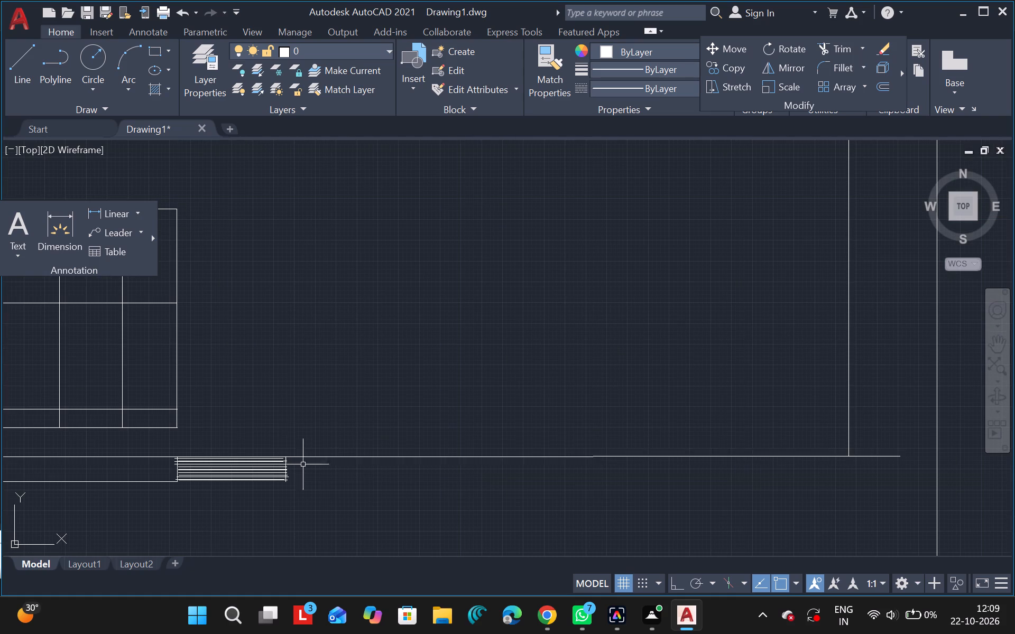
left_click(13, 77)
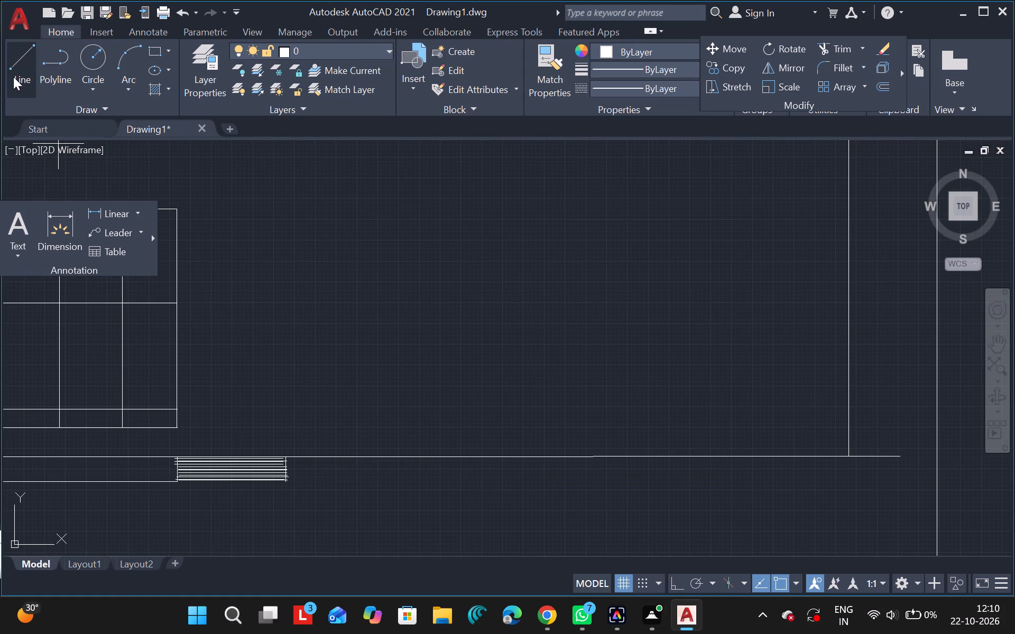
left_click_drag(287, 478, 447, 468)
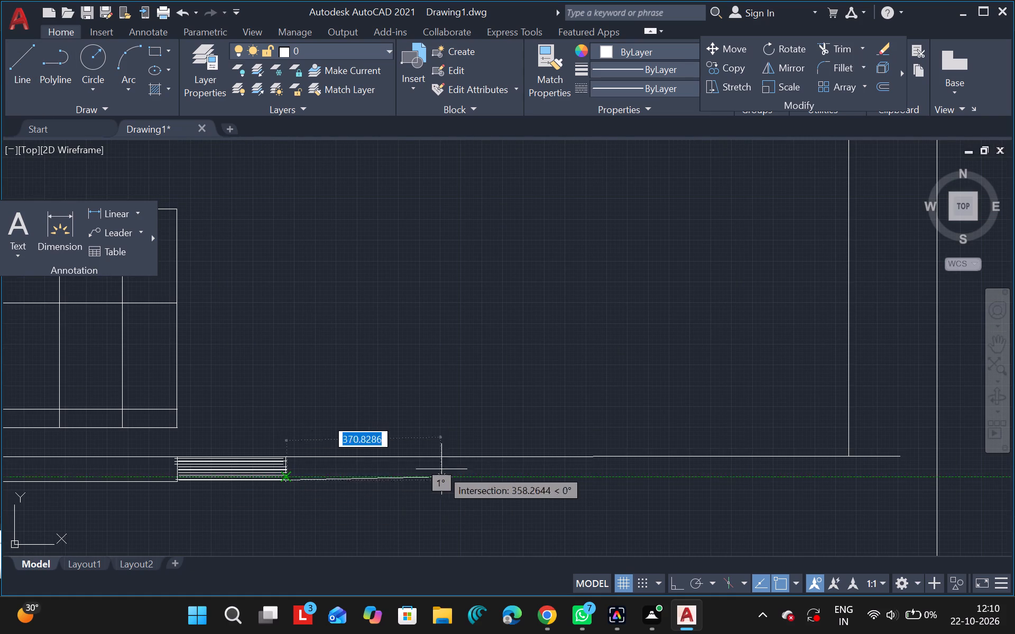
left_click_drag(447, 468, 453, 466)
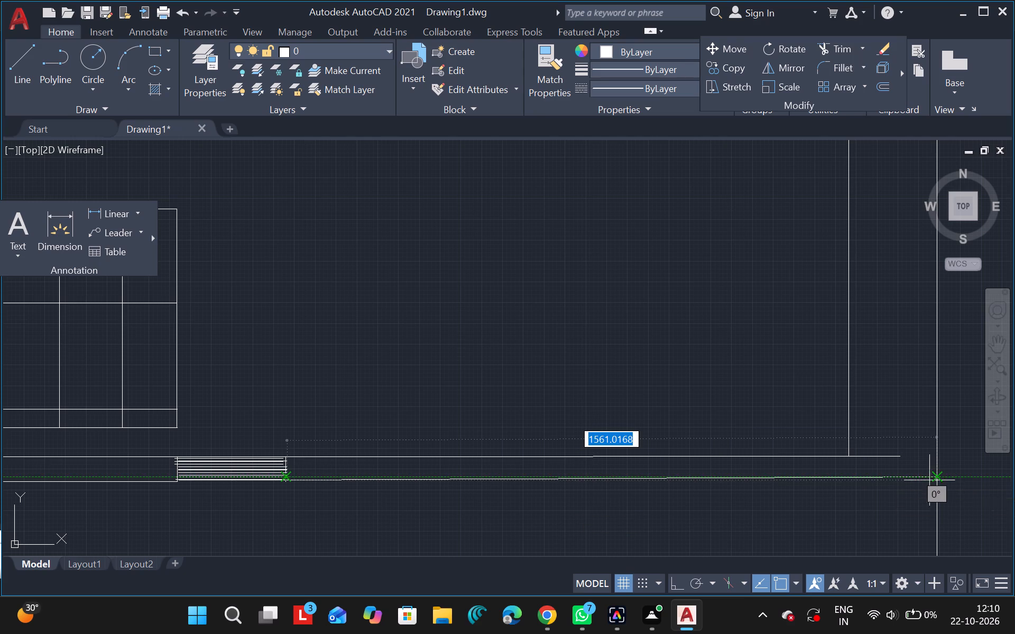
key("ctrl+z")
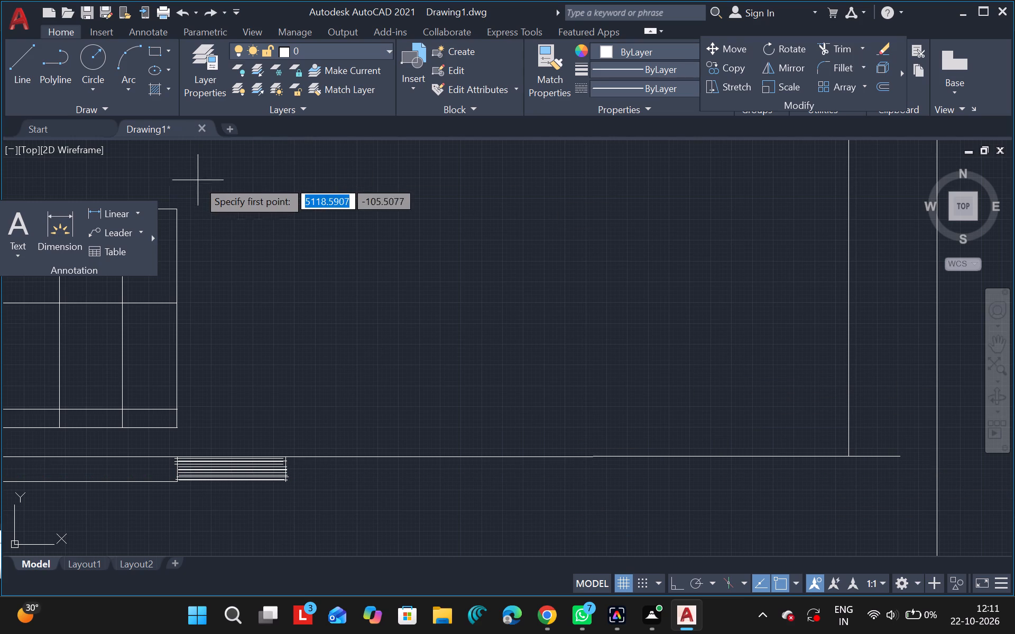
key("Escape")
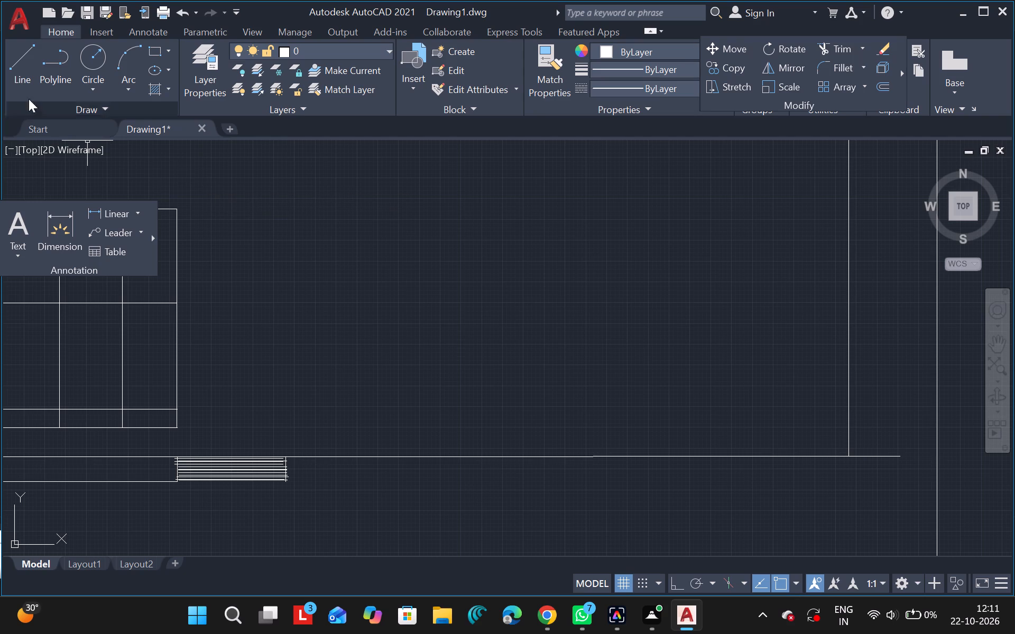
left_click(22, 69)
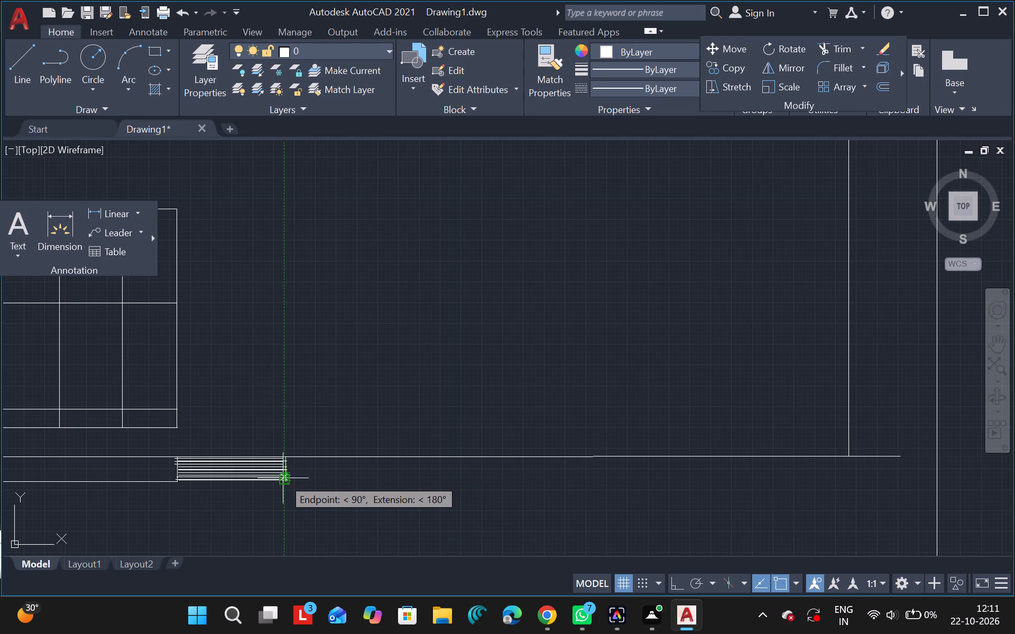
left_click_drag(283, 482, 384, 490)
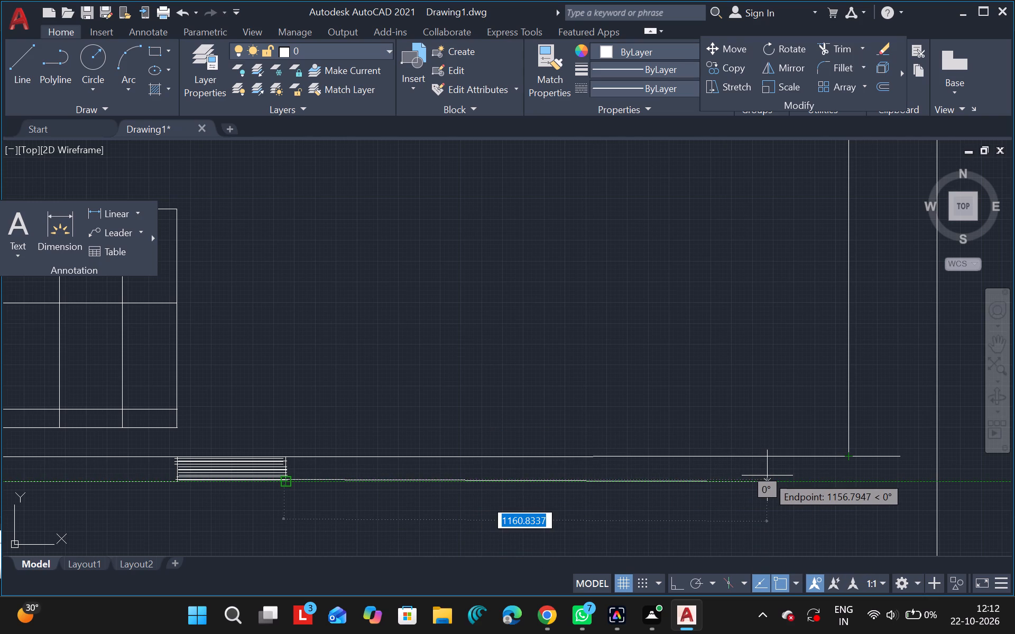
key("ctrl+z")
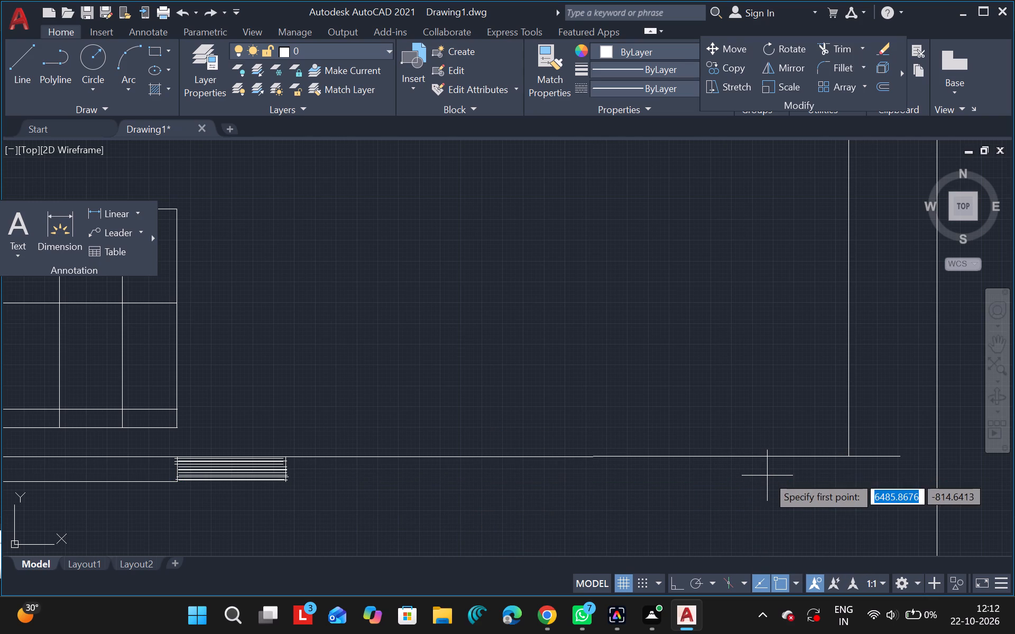
Draw the horizontal wall's lower line, about 1343 units long, from the filled opening's lower corner to beneath the inner vertical wall line.
left_click(23, 71)
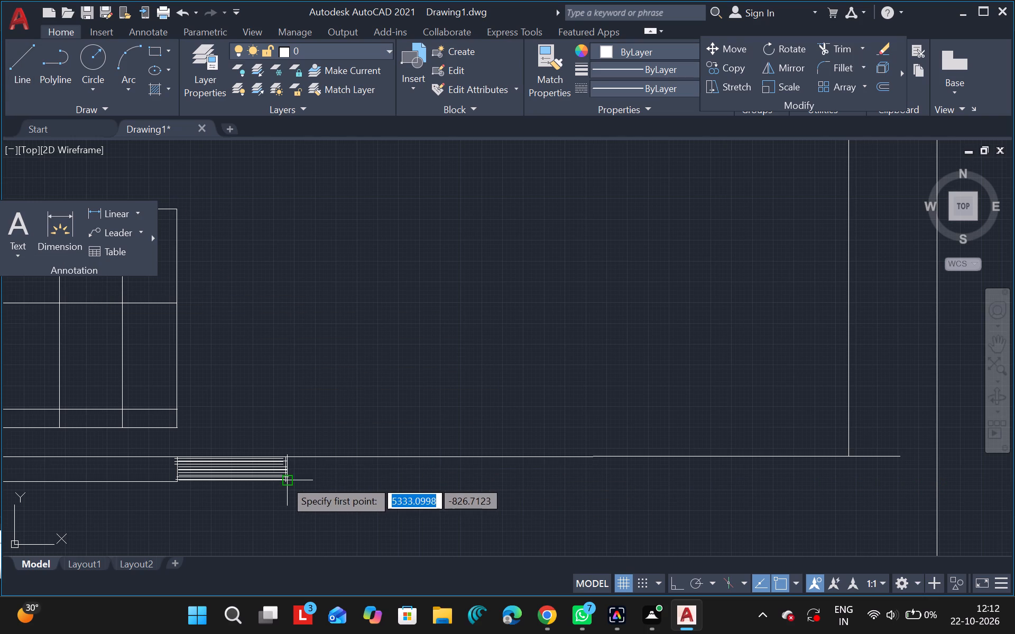
left_click_drag(284, 479, 382, 487)
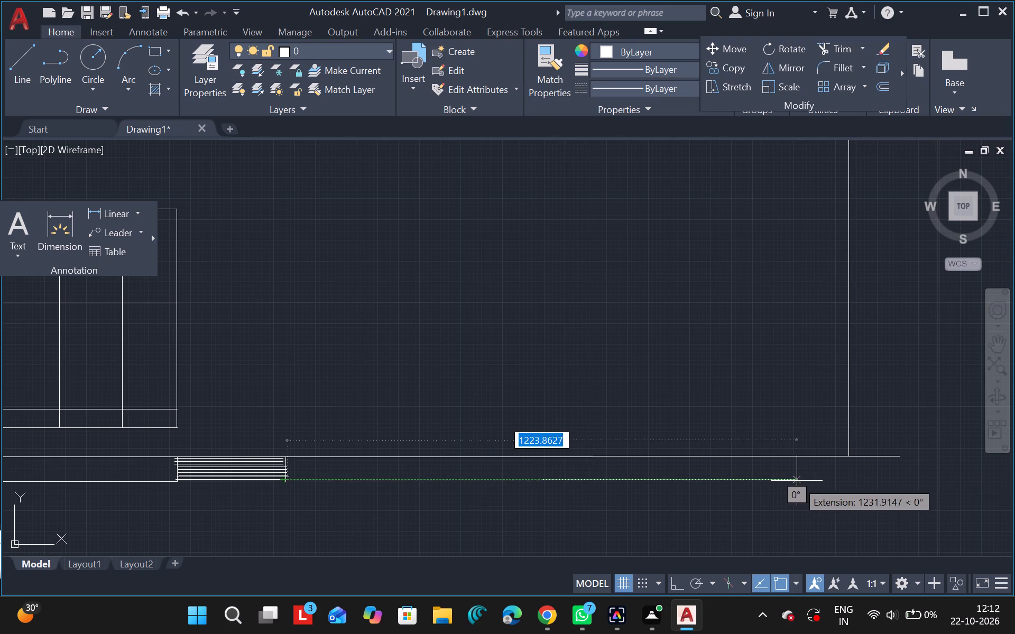
left_click(846, 479)
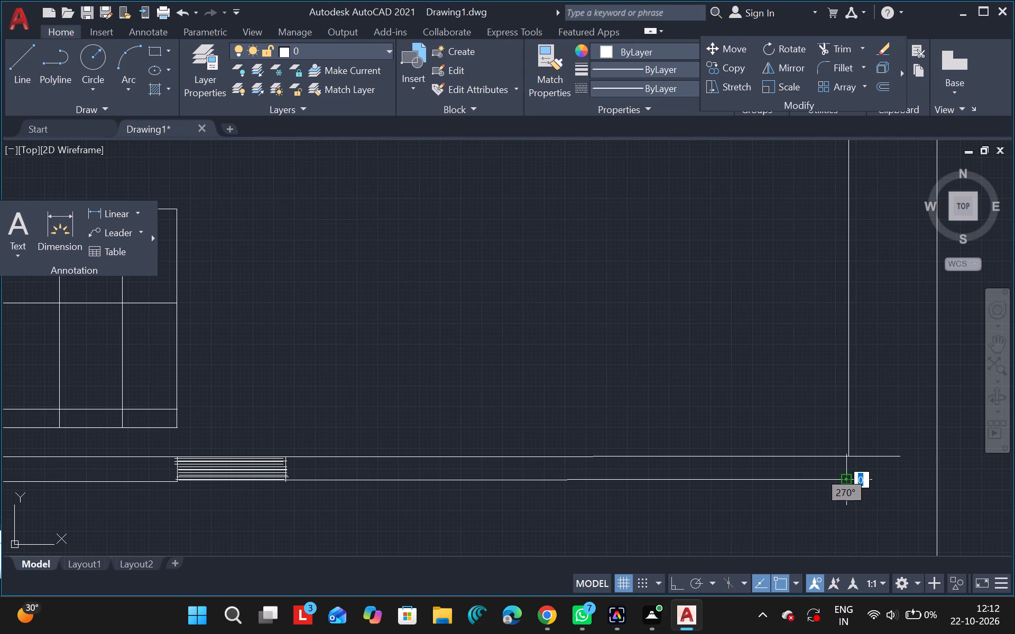
key("Escape")
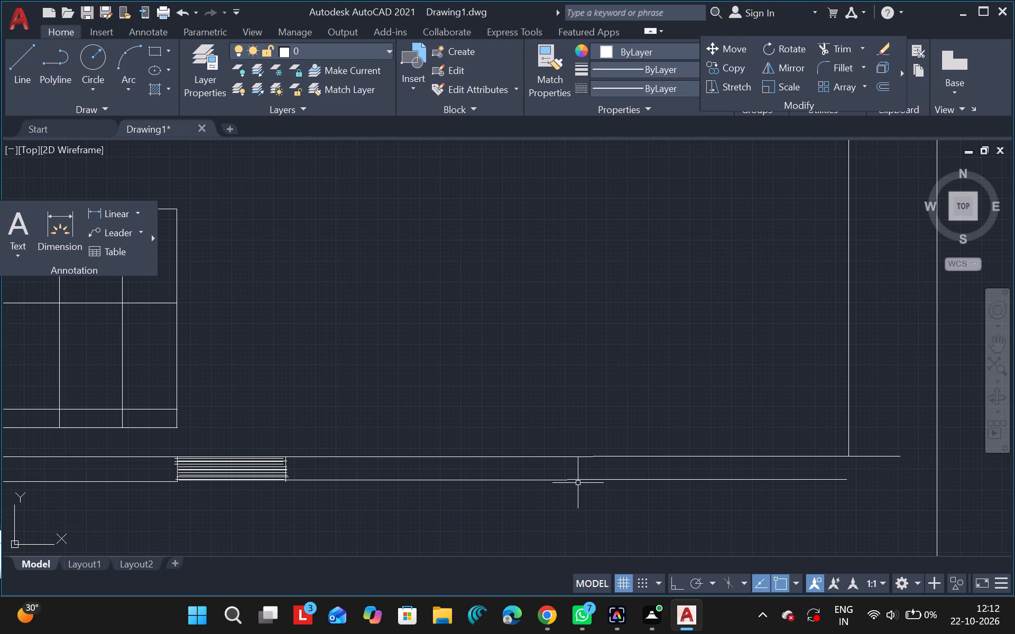
left_click(578, 481)
key("Escape")
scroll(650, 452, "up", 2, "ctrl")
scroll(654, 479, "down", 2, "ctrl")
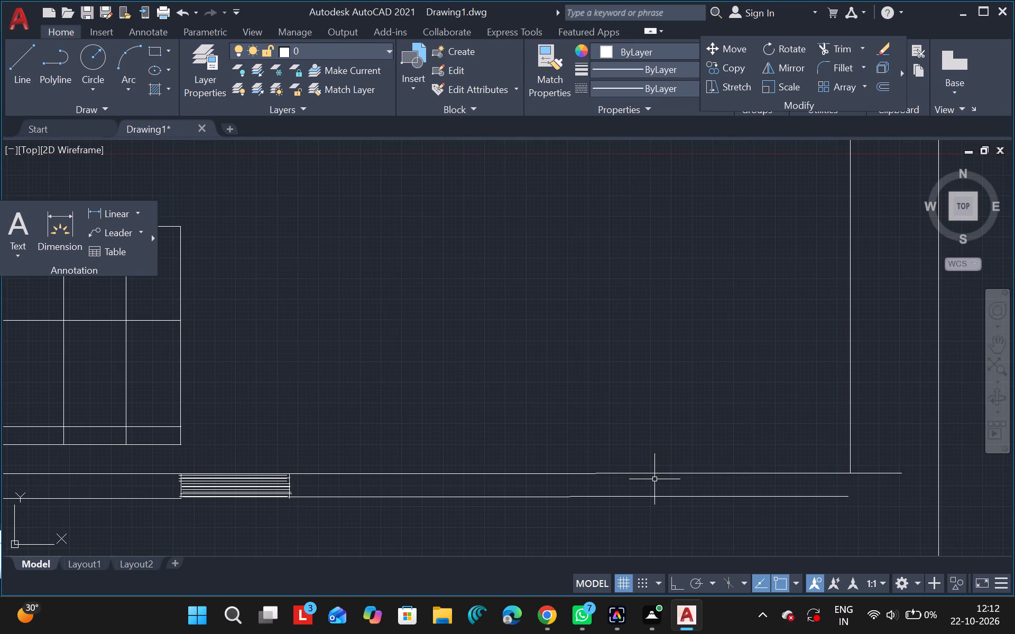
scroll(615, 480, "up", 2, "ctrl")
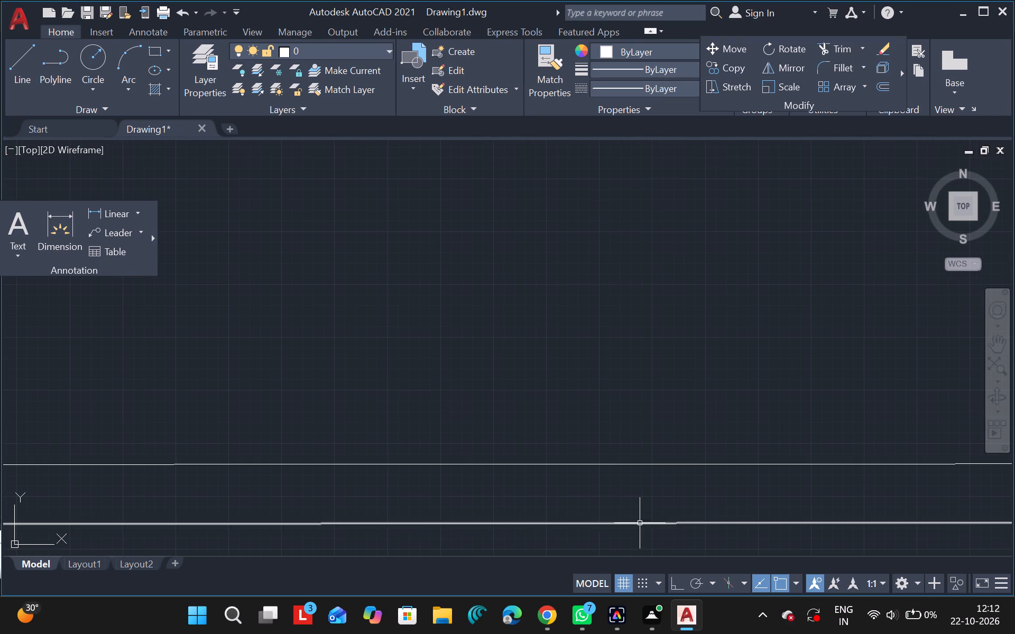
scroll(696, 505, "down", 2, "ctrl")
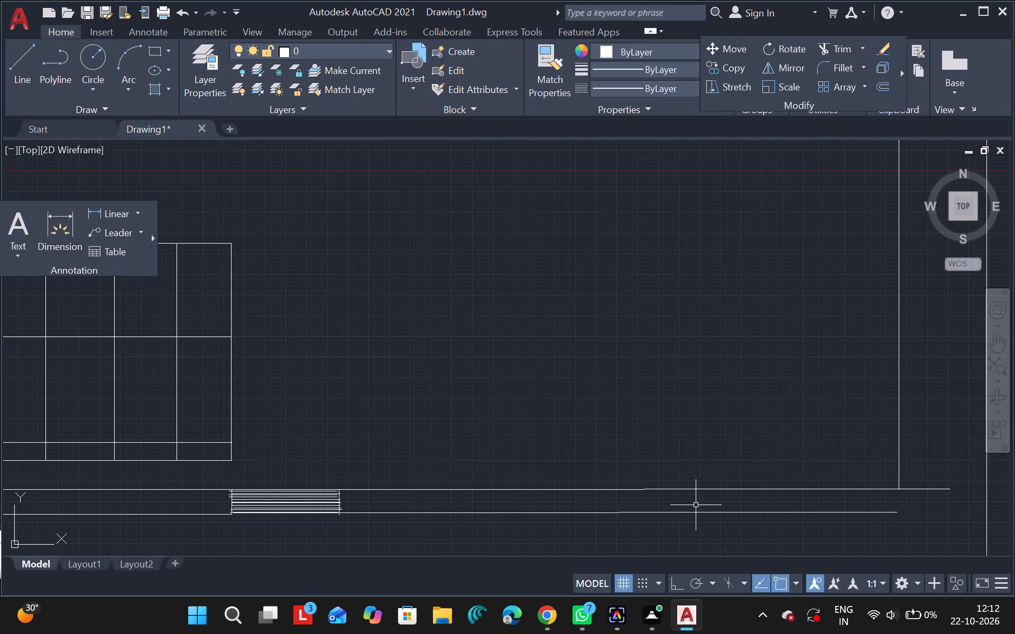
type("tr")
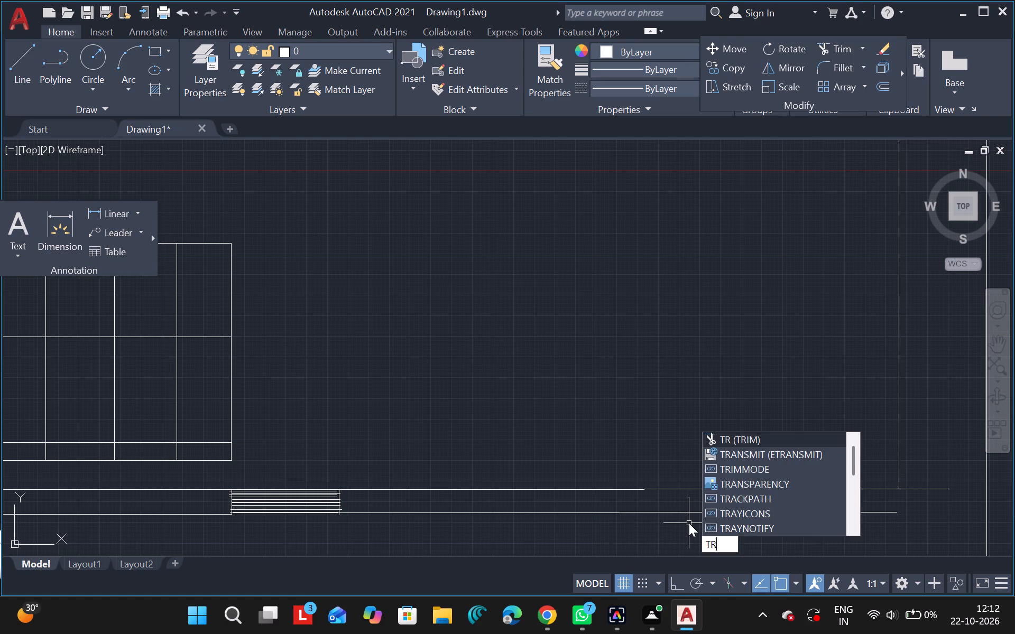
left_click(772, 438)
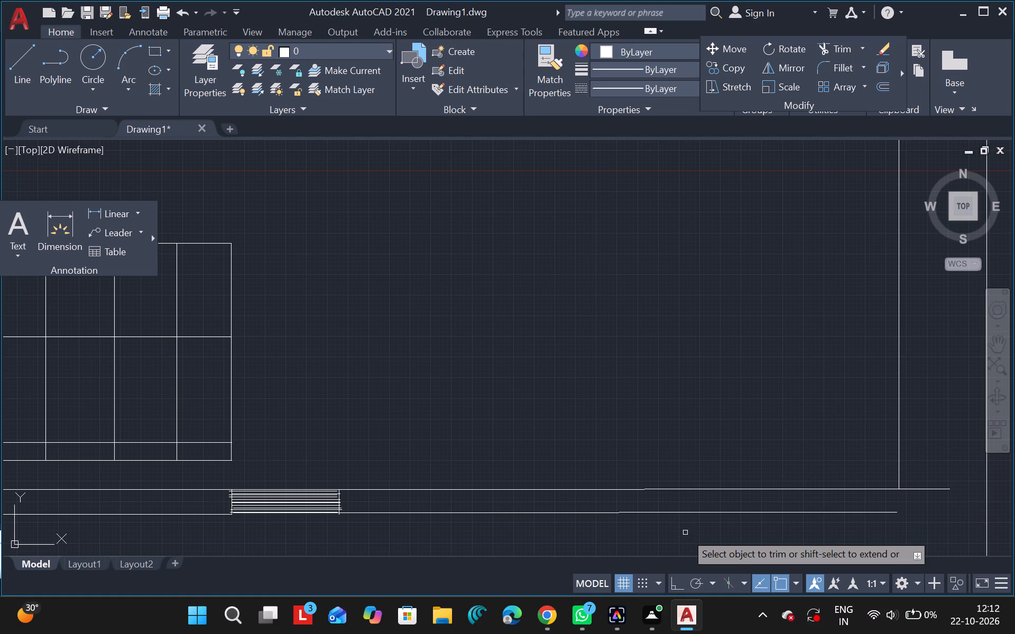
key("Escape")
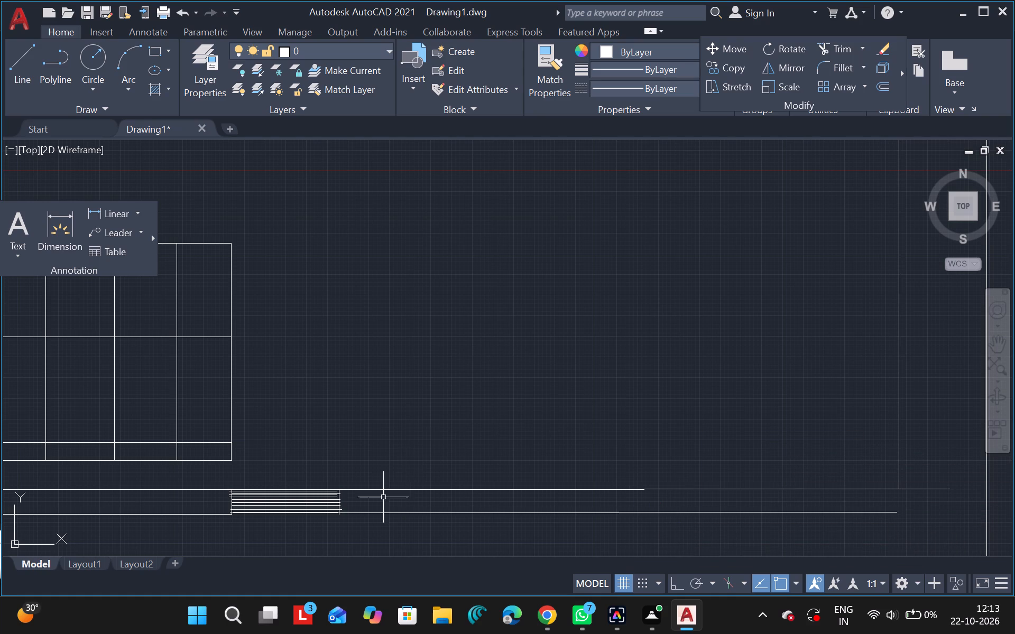
Delete the horizontal wall's upper line running from the filled opening past the inner vertical wall line.
scroll(380, 498, "up", 2, "ctrl")
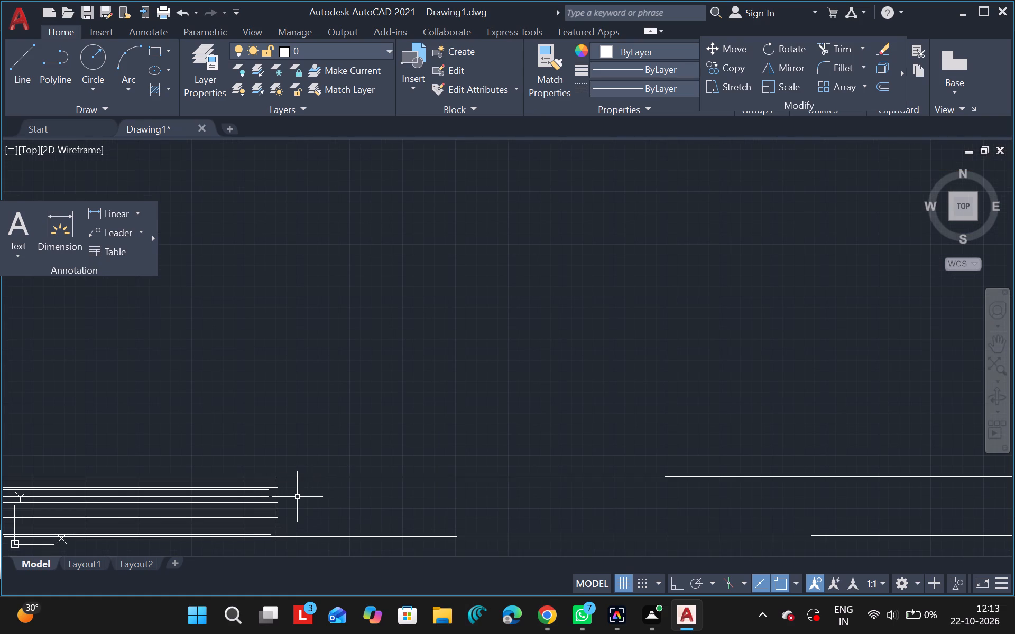
scroll(297, 497, "up", 3, "ctrl")
scroll(297, 497, "down", 7, "ctrl")
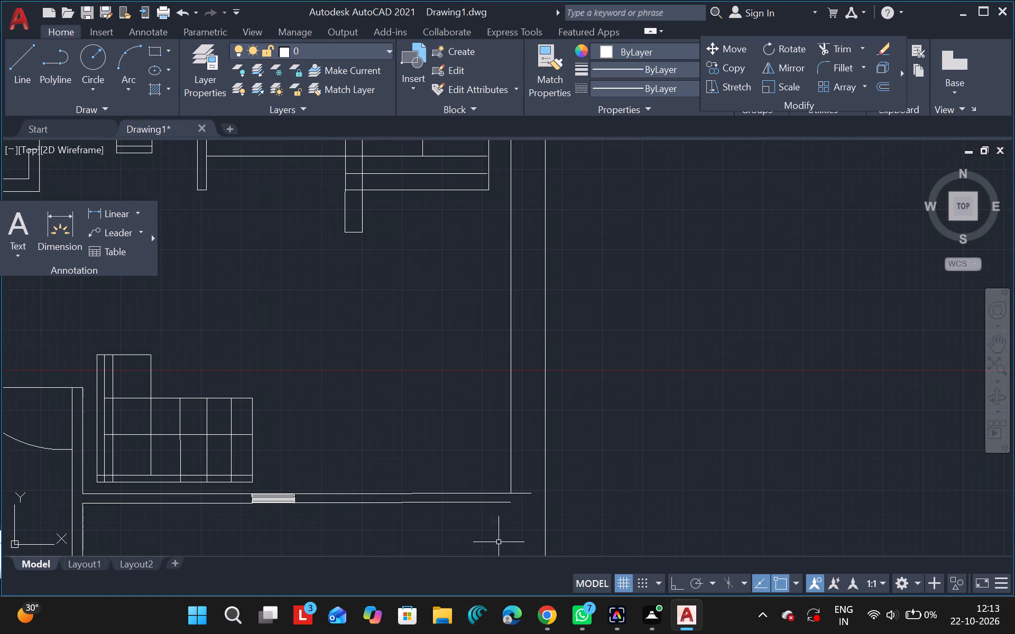
left_click_drag(407, 495, 460, 502)
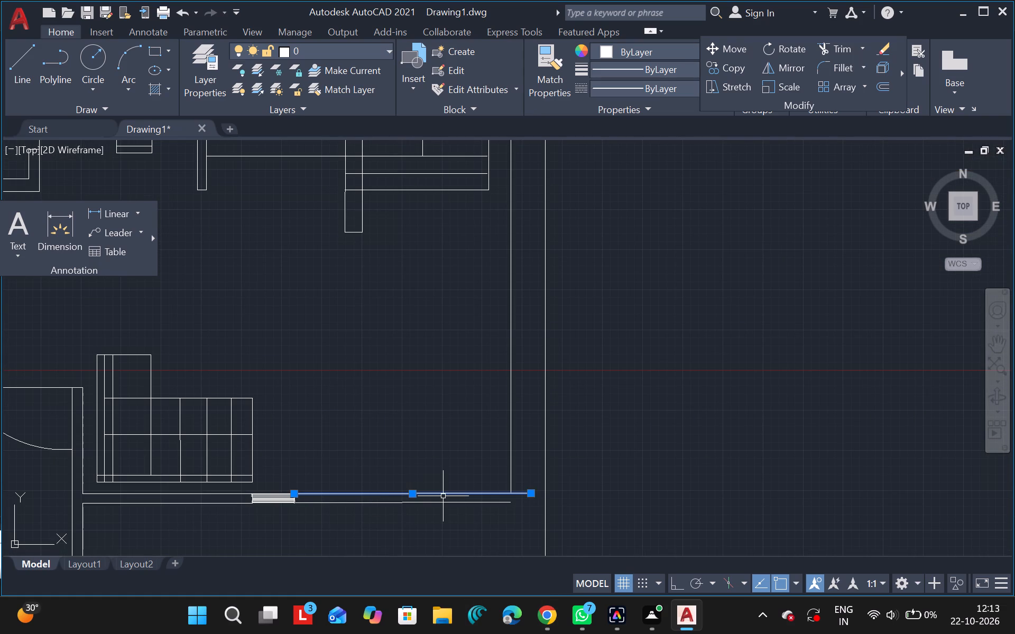
key("Delete")
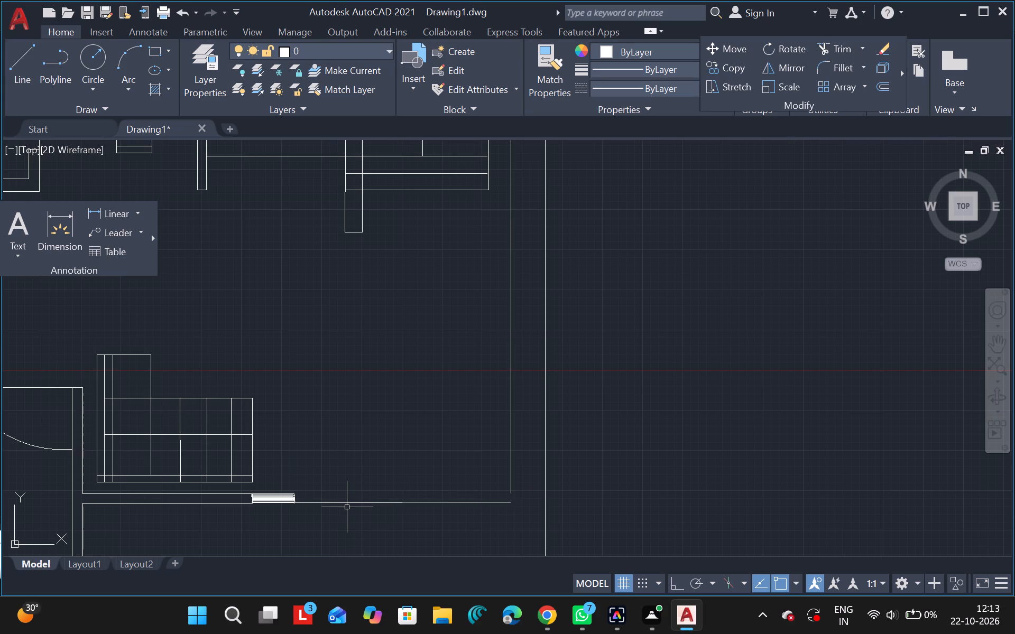
Delete the horizontal wall's lower line running from the filled opening to beneath the inner vertical wall line.
left_click(361, 503)
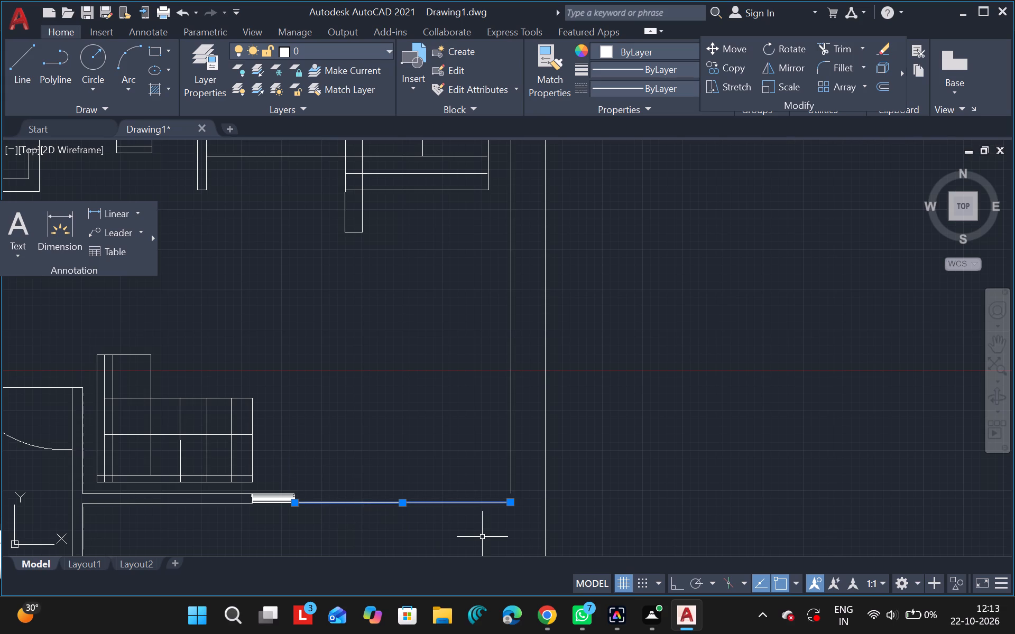
key("Delete")
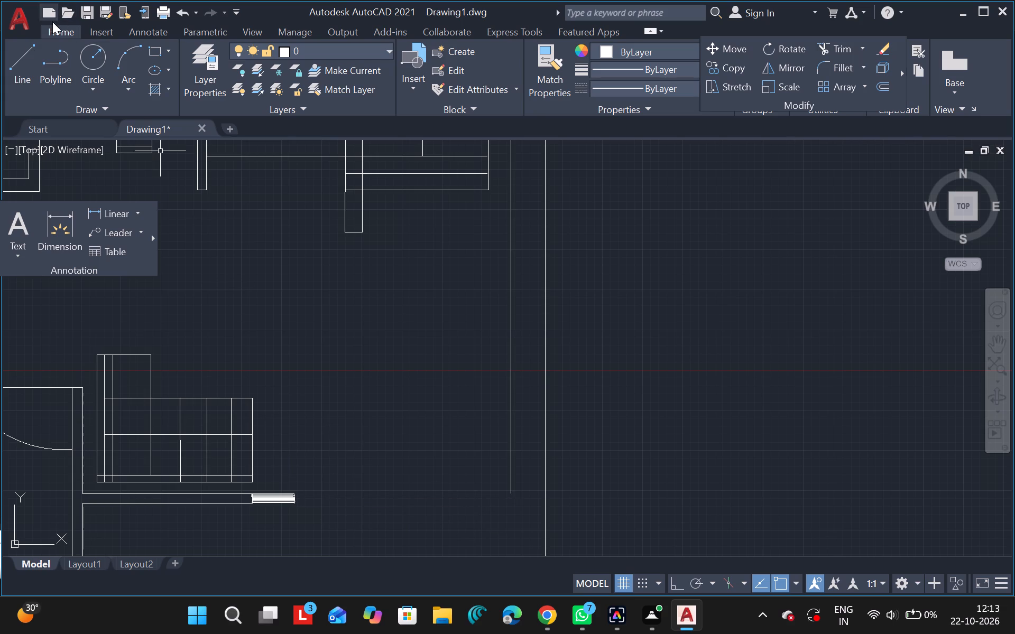
Draw the horizontal wall's upper line from the filled opening's upper corner to just past the inner vertical wall line.
left_click(20, 54)
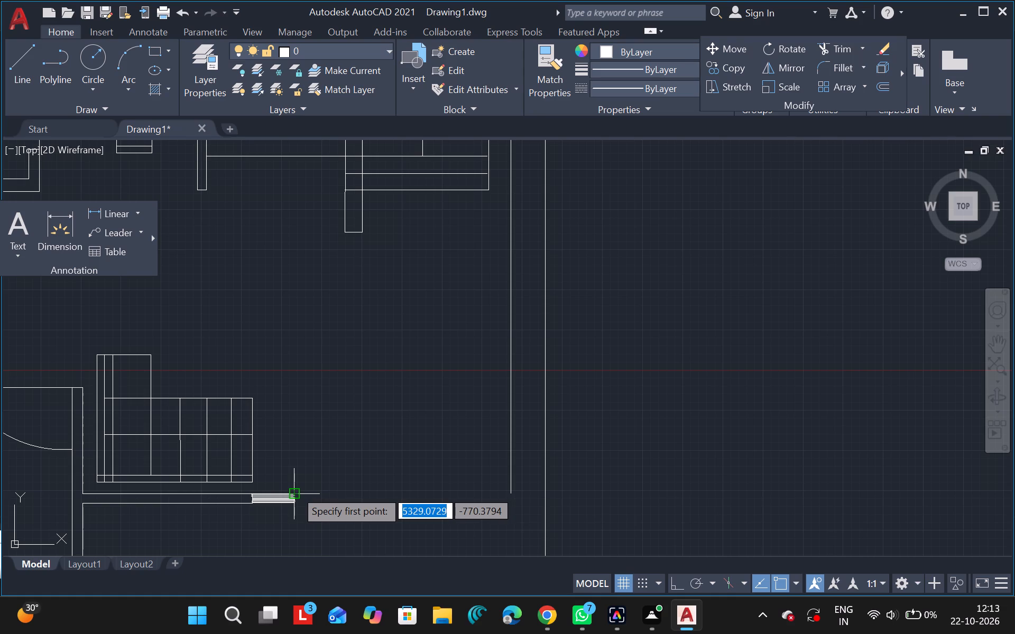
scroll(293, 488, "up", 1, "ctrl")
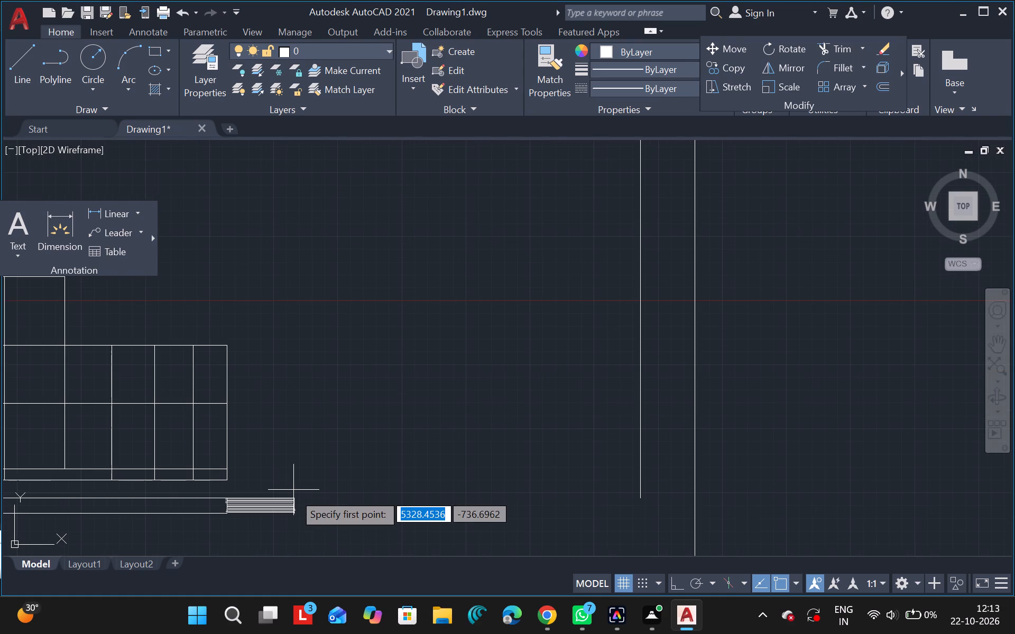
left_click_drag(292, 499, 405, 514)
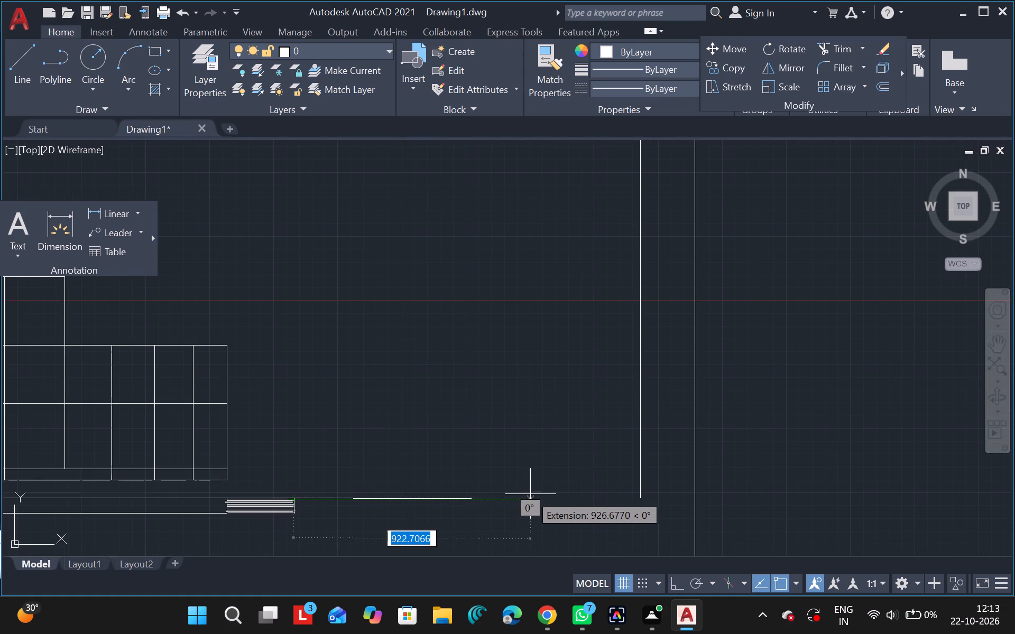
left_click(665, 498)
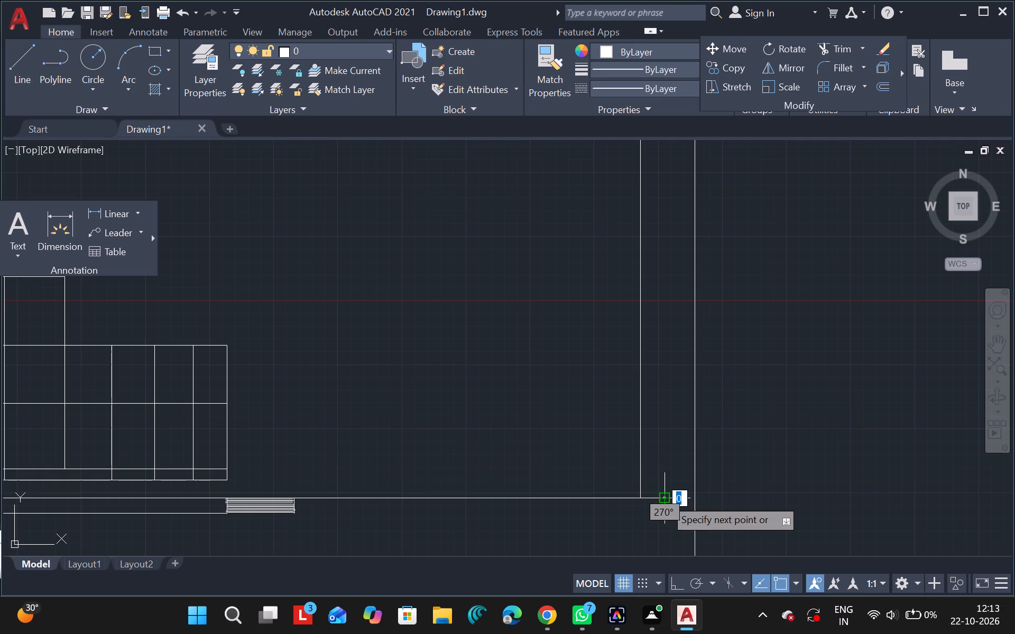
key("Escape")
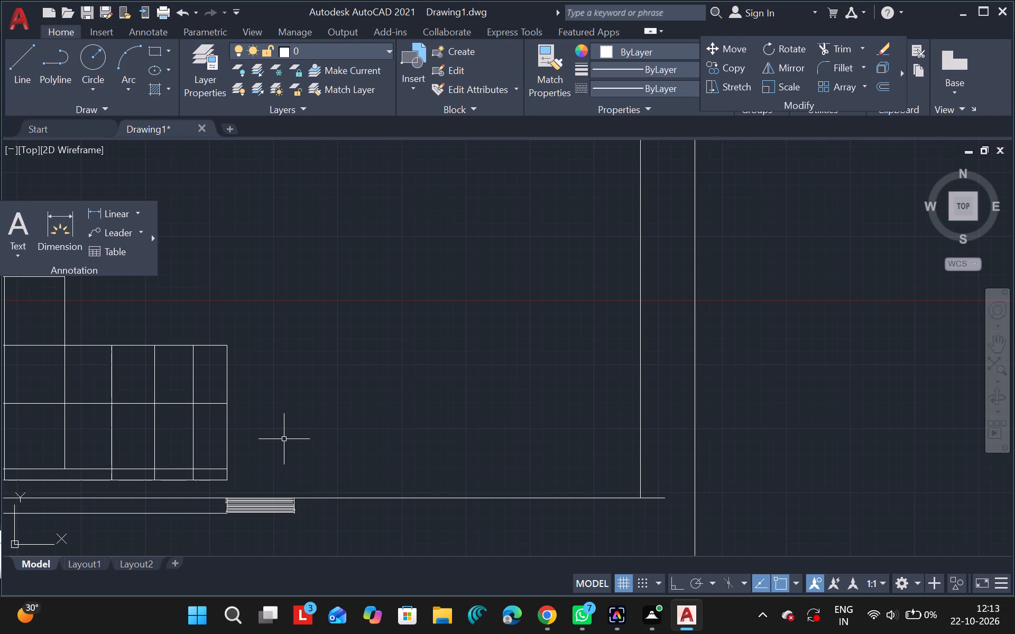
Draw the horizontal wall's lower line, about 1376 units long, from the filled opening's lower corner to just past the inner vertical line.
left_click(12, 73)
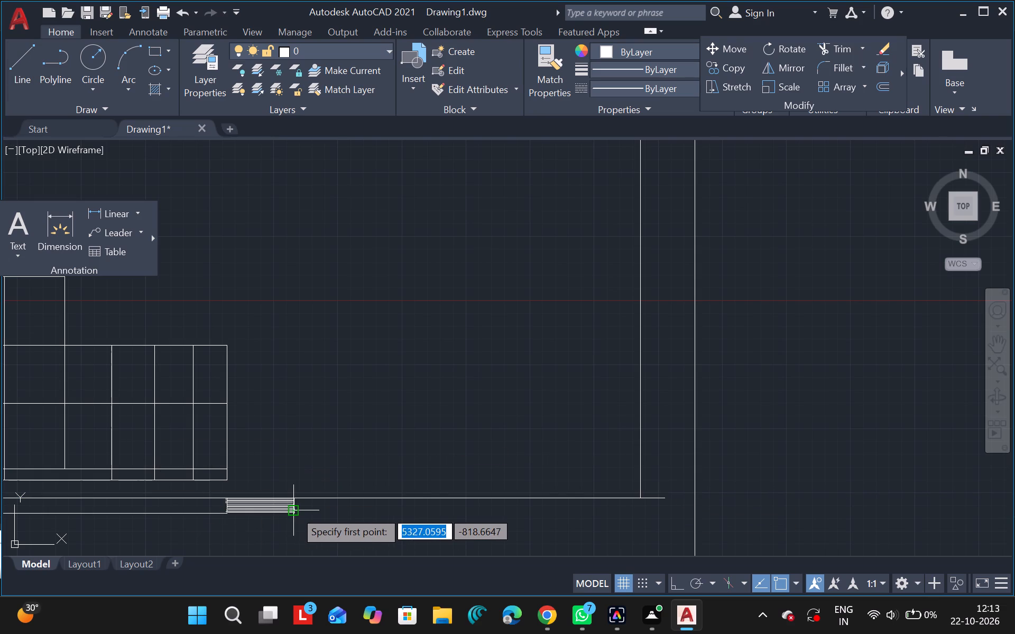
left_click_drag(294, 510, 381, 528)
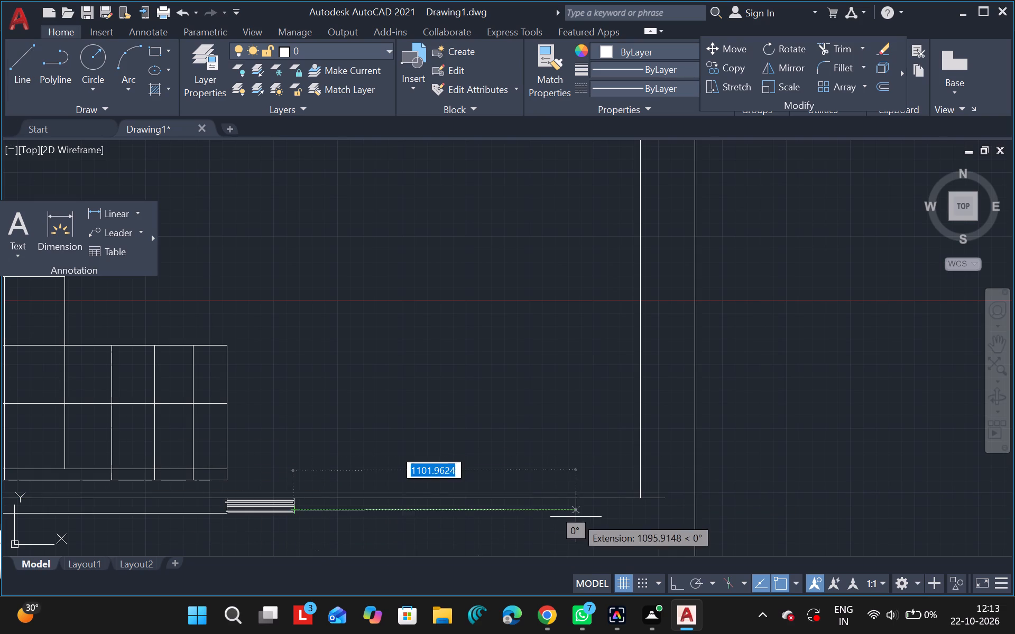
left_click(642, 510)
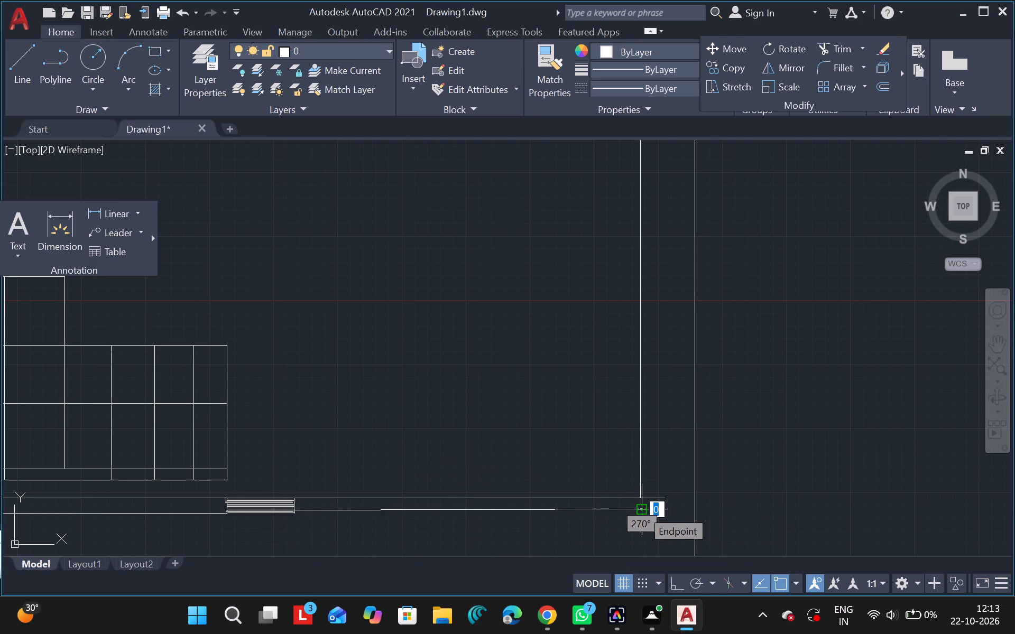
key("ctrl+z")
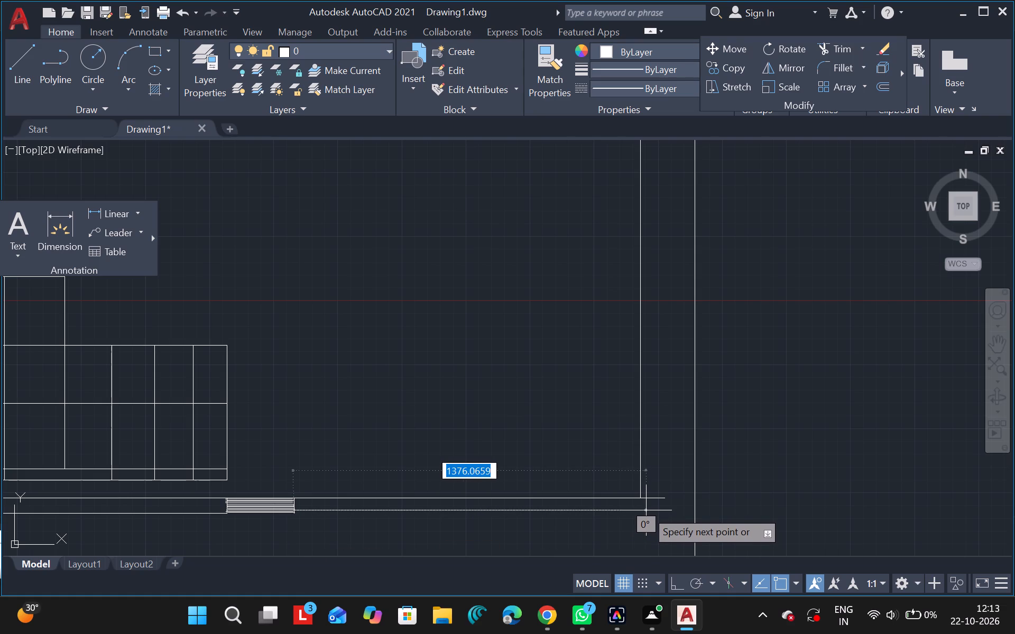
left_click(646, 510)
key("Escape")
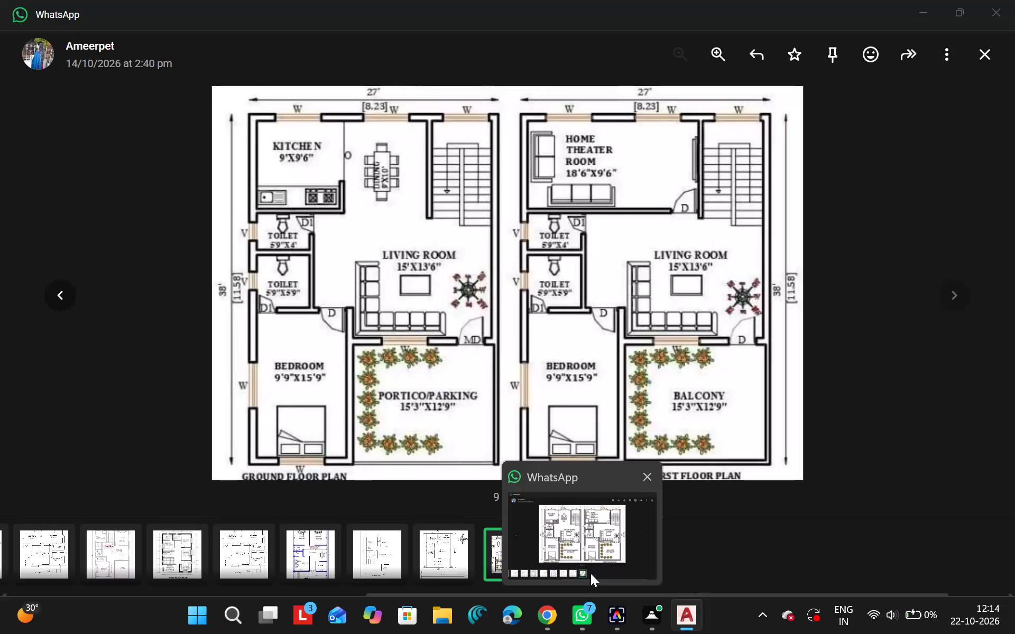
key("Escape")
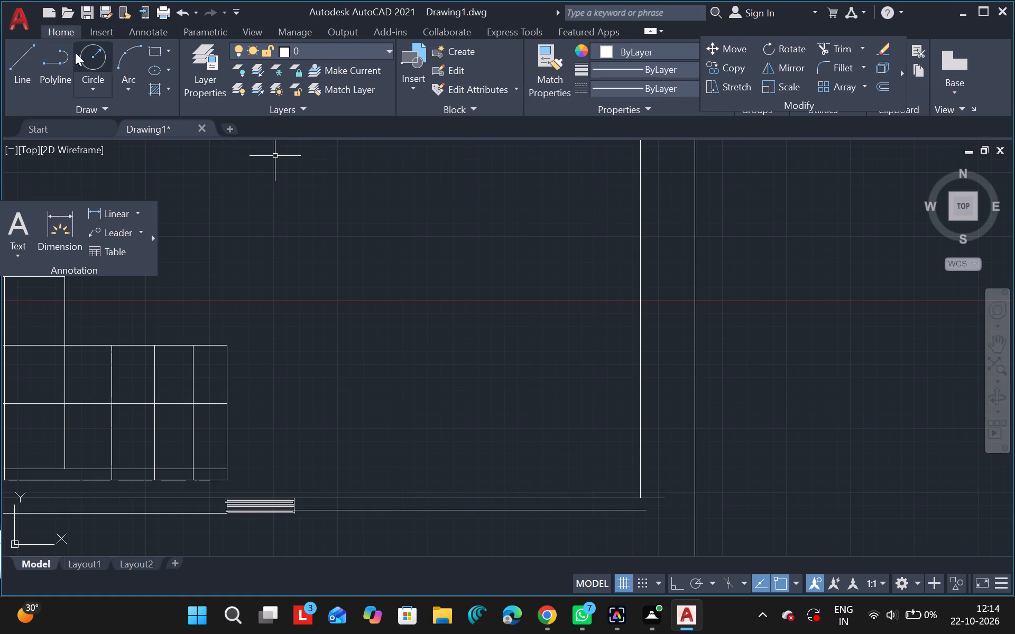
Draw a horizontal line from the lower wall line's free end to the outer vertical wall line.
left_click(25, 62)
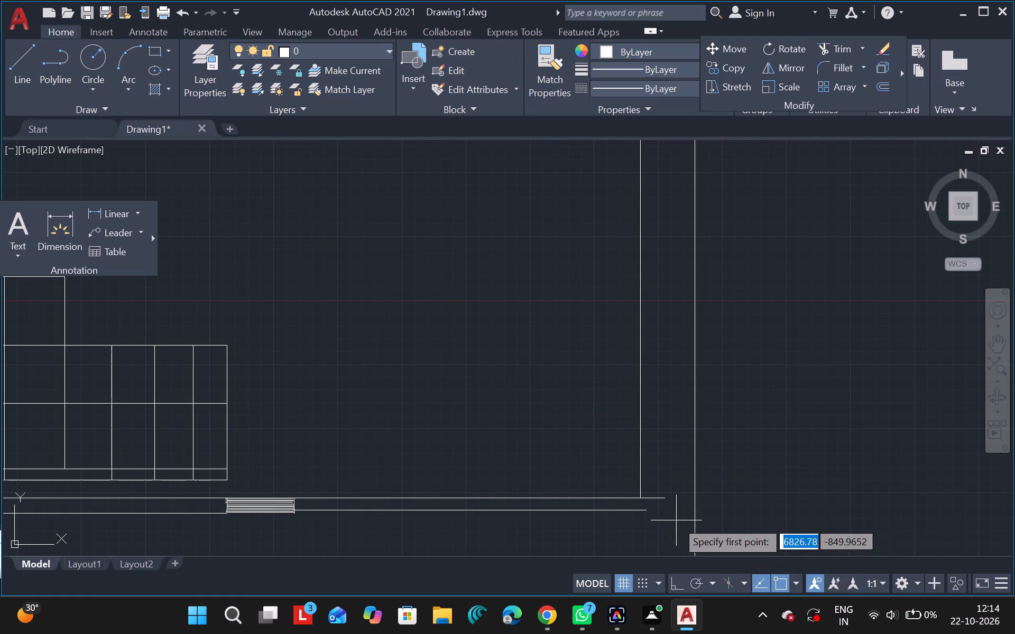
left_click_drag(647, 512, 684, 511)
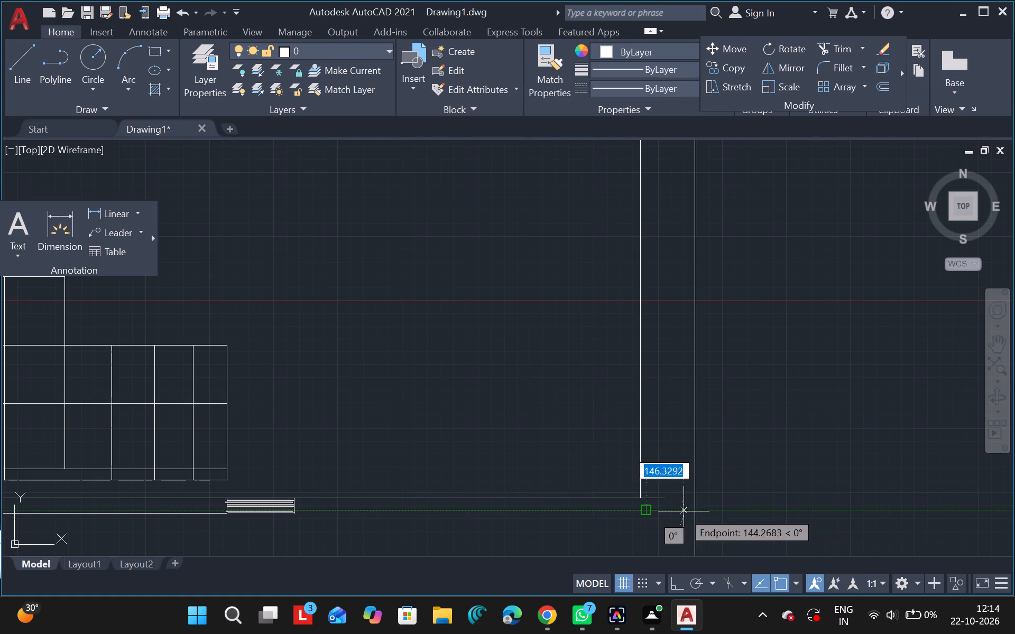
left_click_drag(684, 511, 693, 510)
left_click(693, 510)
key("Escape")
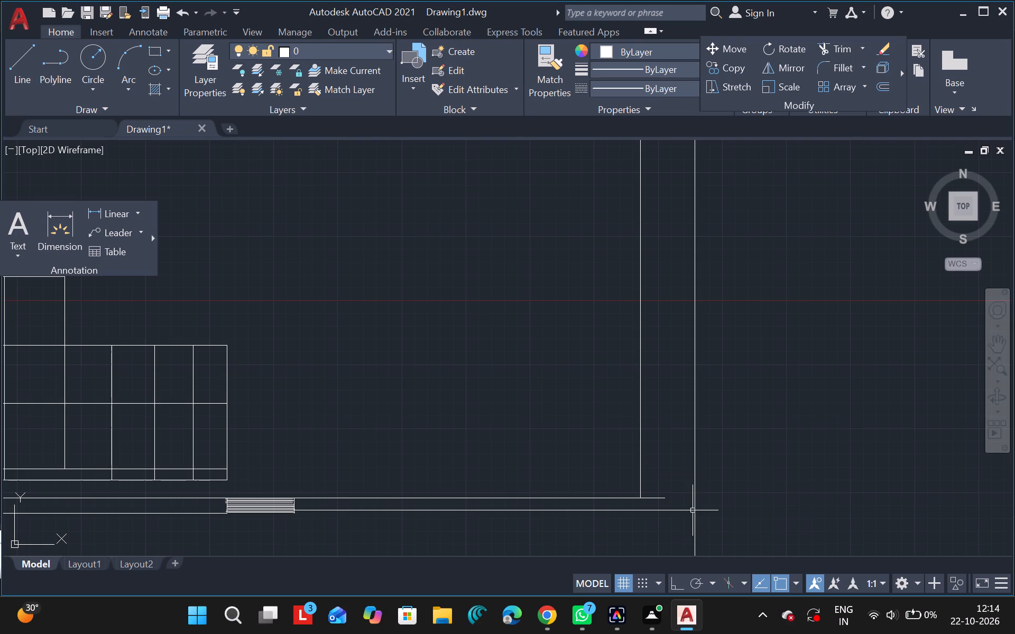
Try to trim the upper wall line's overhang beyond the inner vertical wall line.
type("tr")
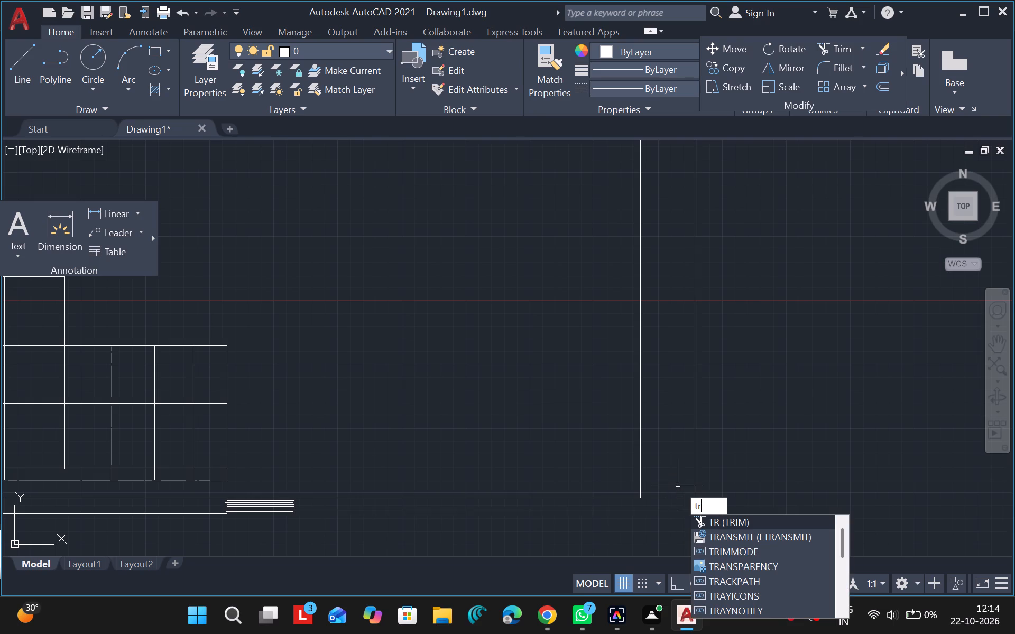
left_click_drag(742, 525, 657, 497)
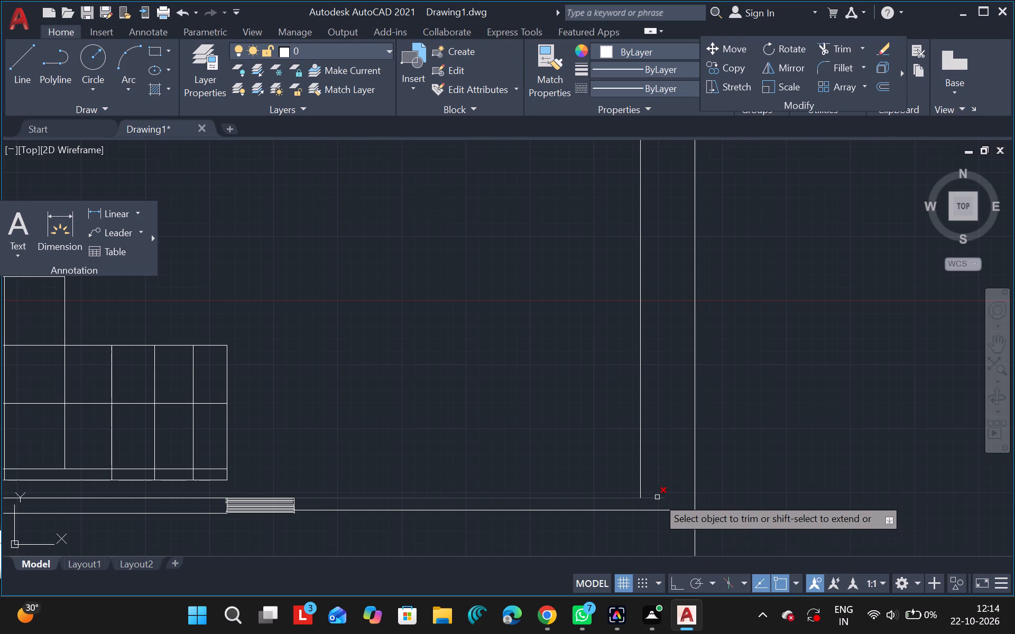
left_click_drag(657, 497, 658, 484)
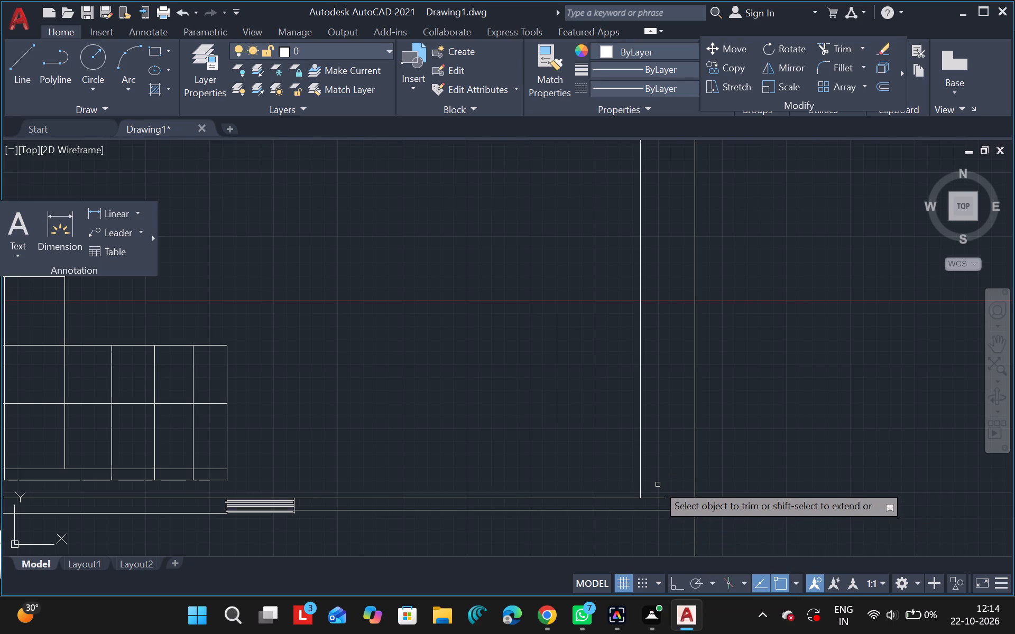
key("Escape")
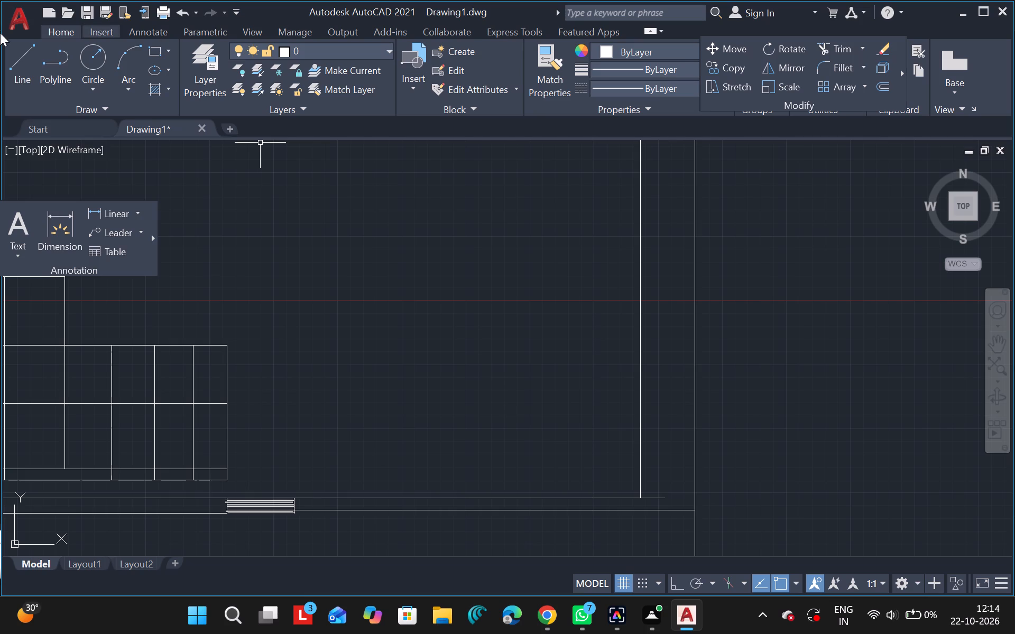
Draw a vertical line about 97 units long from the inner vertical wall line's lower end down past the horizontal wall's lower line.
left_click(15, 55)
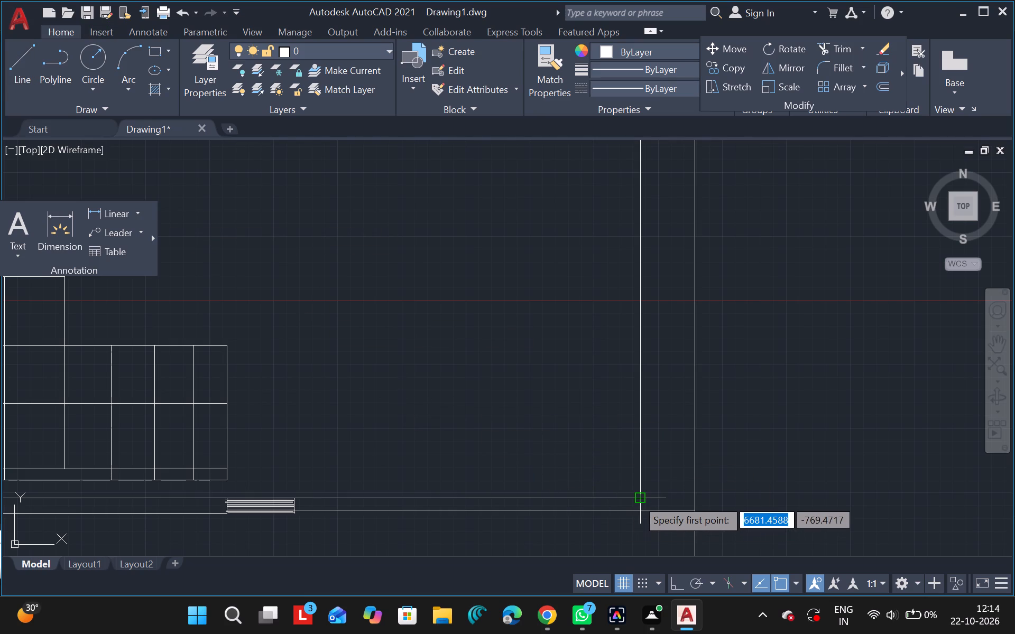
left_click_drag(636, 499, 639, 523)
left_click(639, 523)
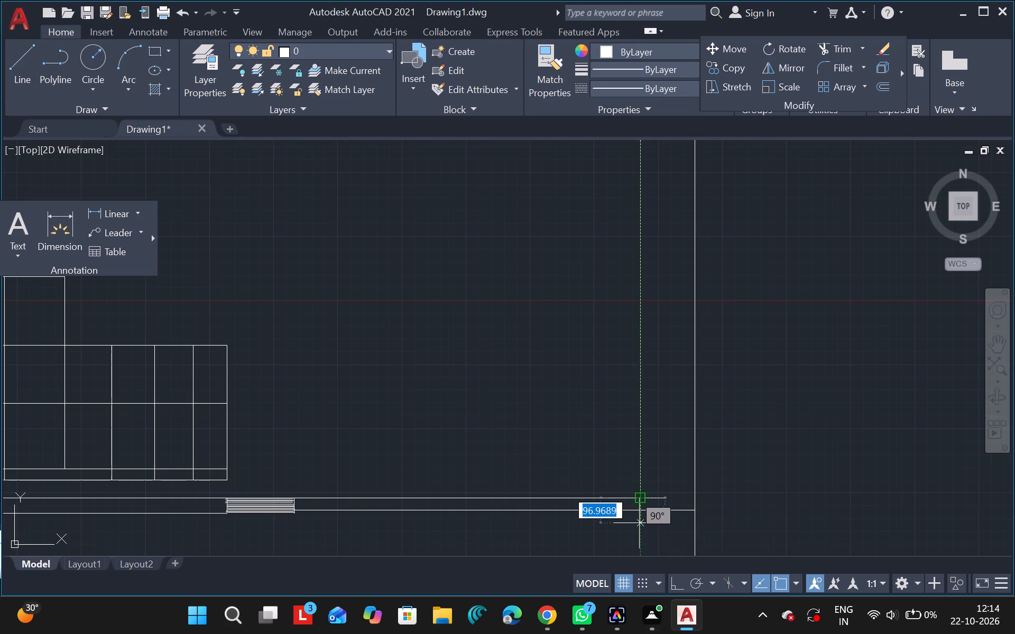
key("Escape")
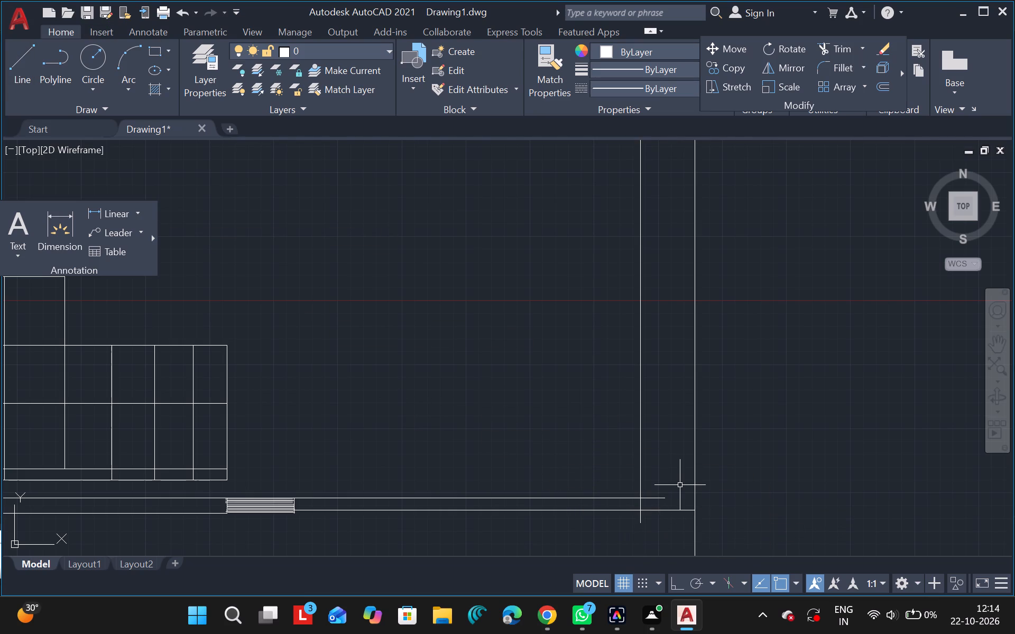
Trim the corner's surplus pieces: the upper line's overhang, the inner vertical line's extension and the lower line's piece reaching the outer vertical line.
type("tr")
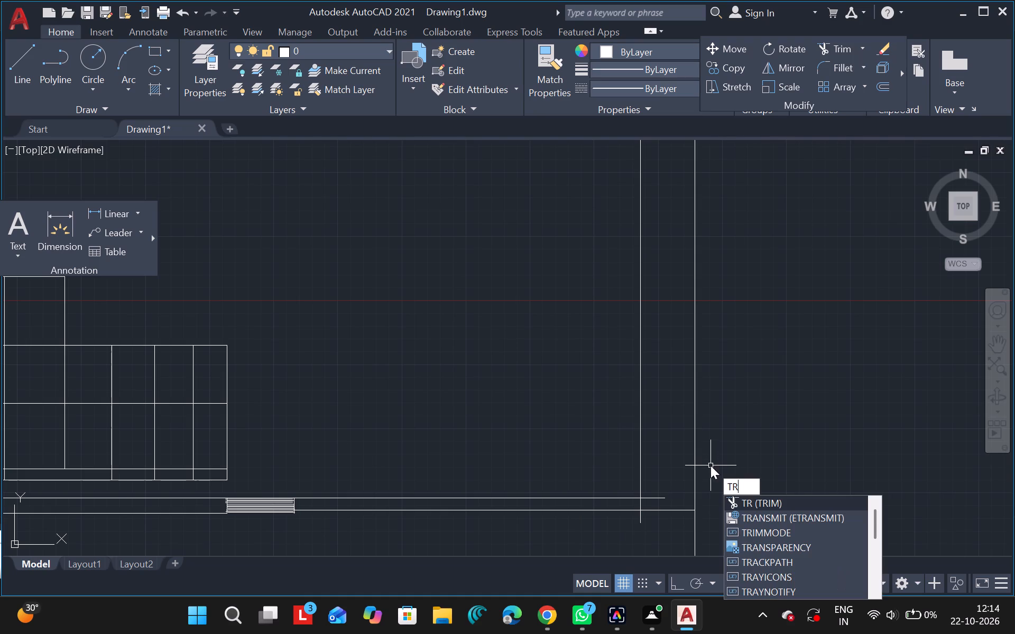
left_click(782, 502)
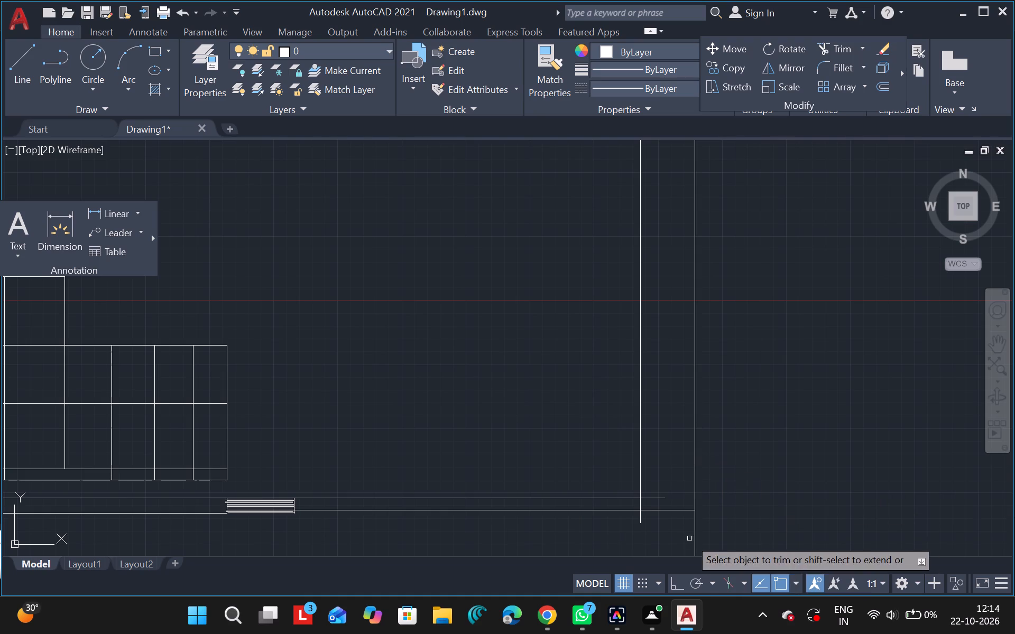
left_click(658, 498)
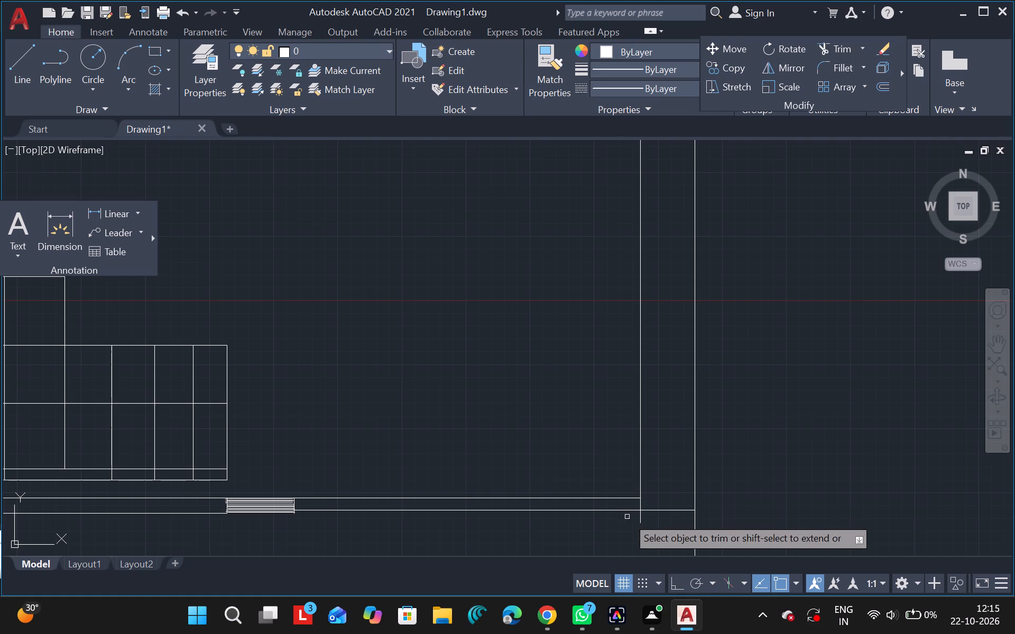
left_click(640, 516)
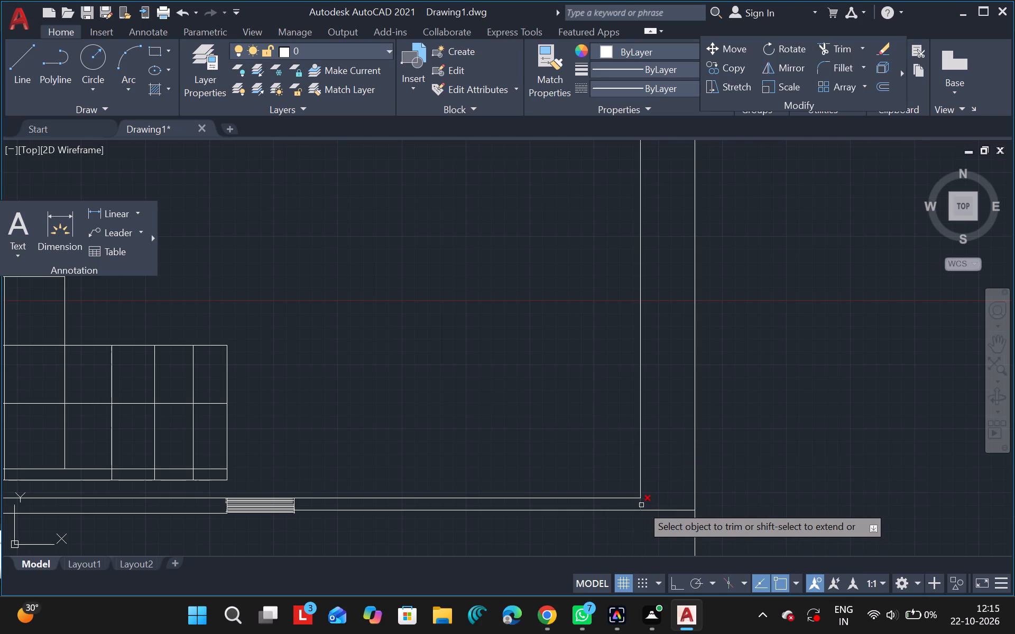
left_click(639, 505)
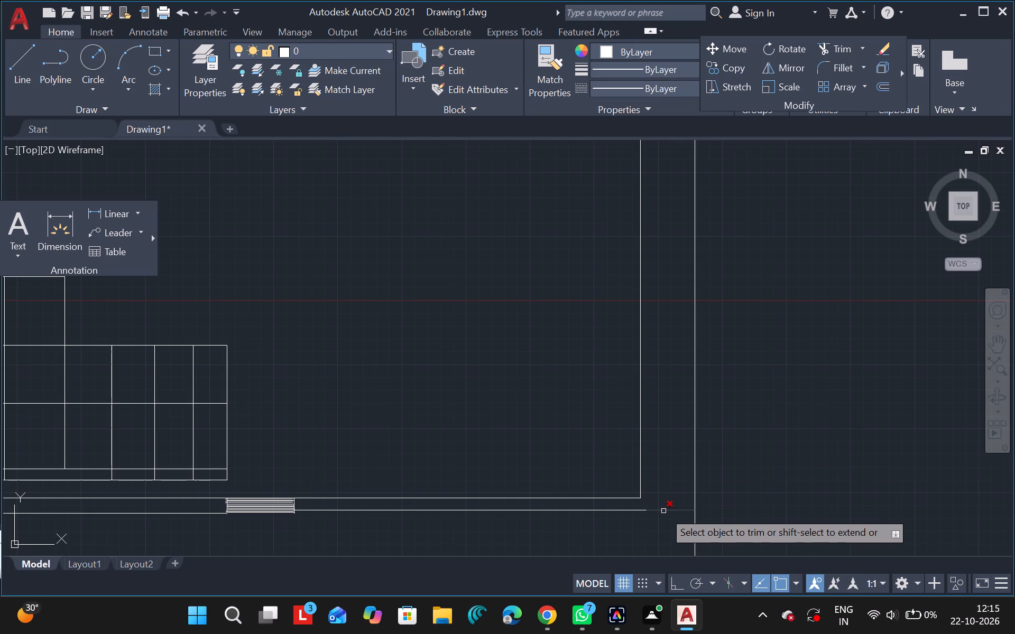
left_click(663, 511)
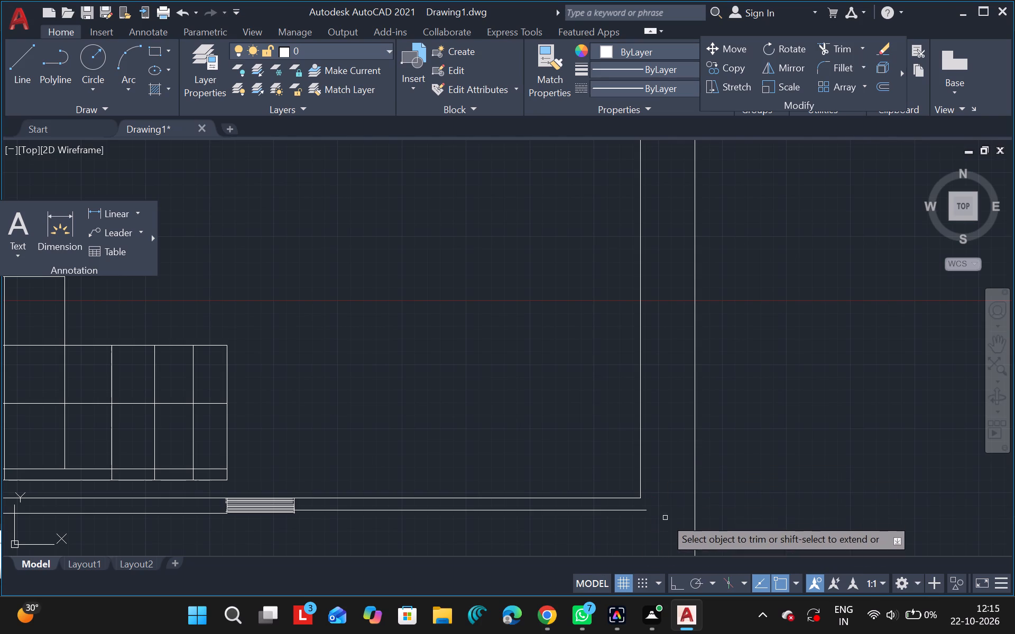
key("Escape")
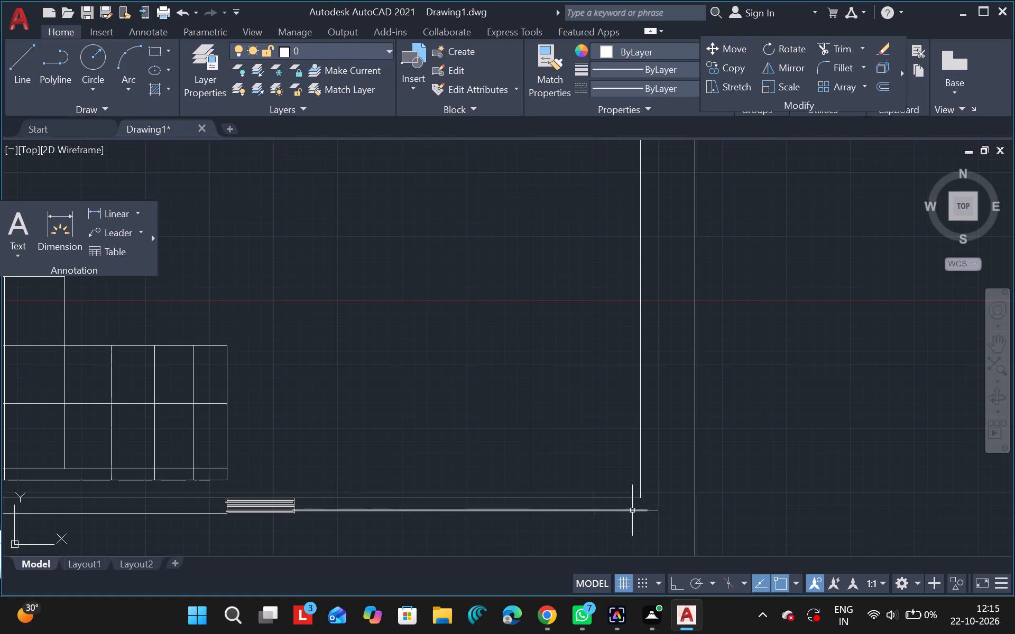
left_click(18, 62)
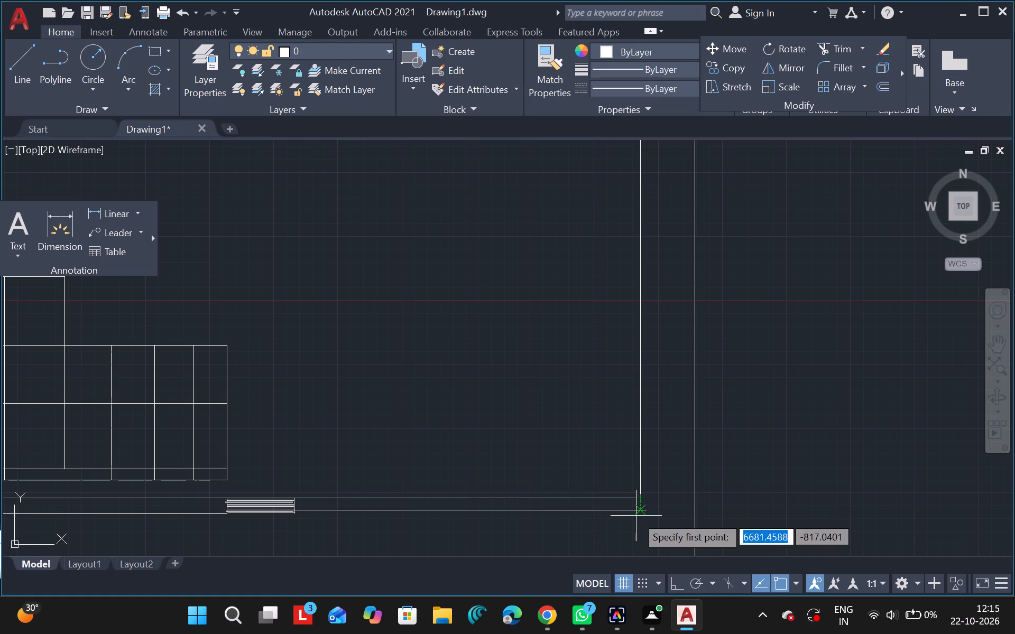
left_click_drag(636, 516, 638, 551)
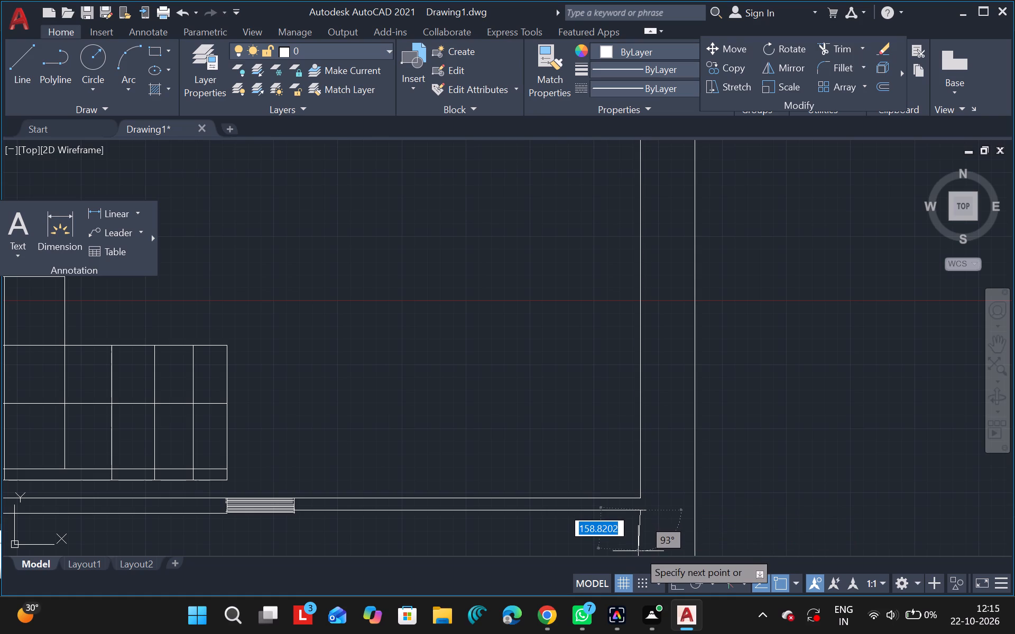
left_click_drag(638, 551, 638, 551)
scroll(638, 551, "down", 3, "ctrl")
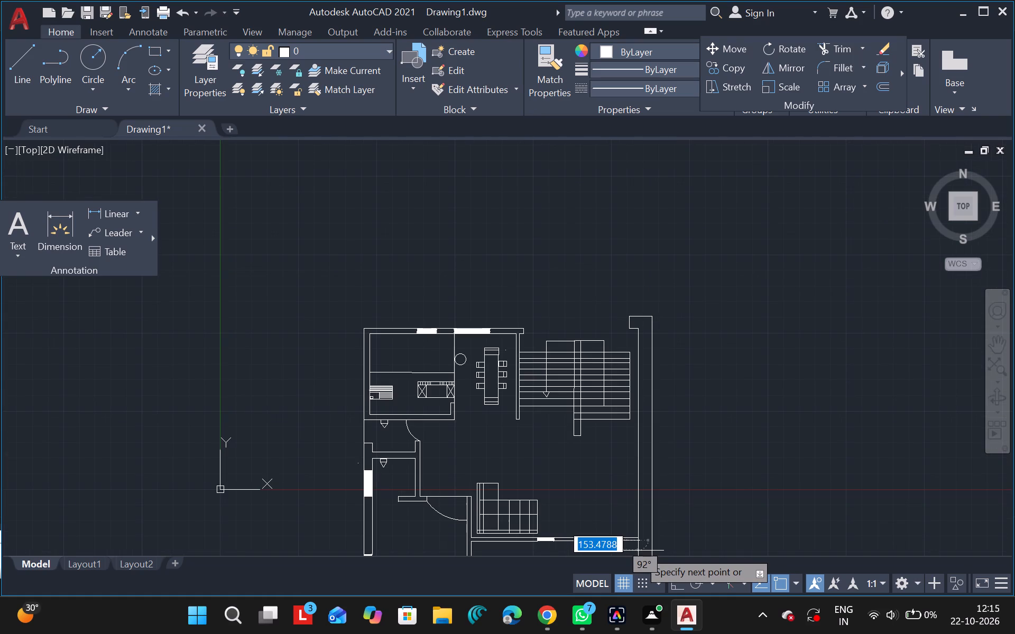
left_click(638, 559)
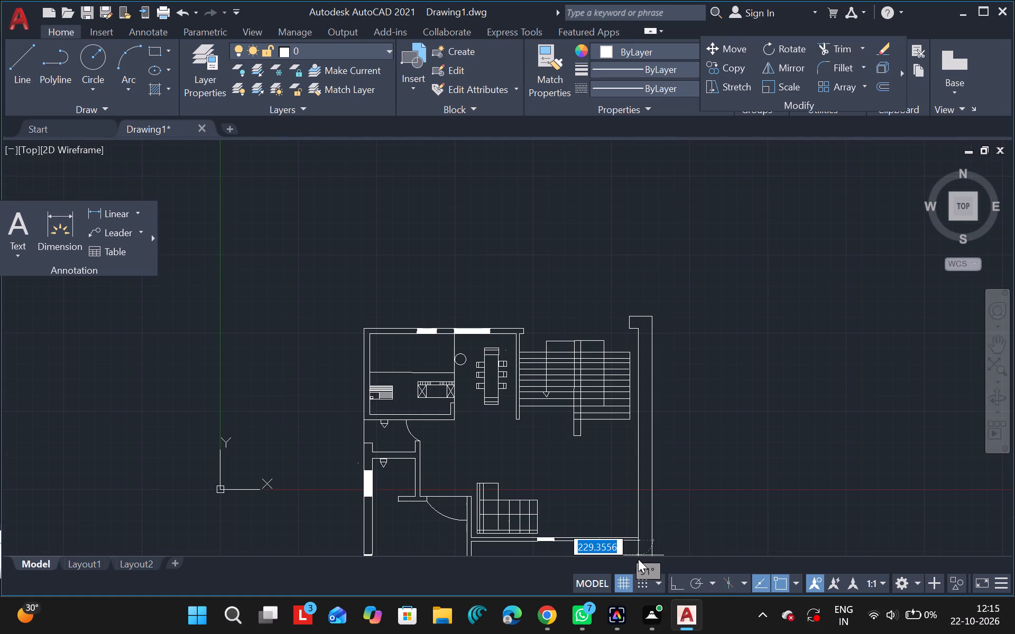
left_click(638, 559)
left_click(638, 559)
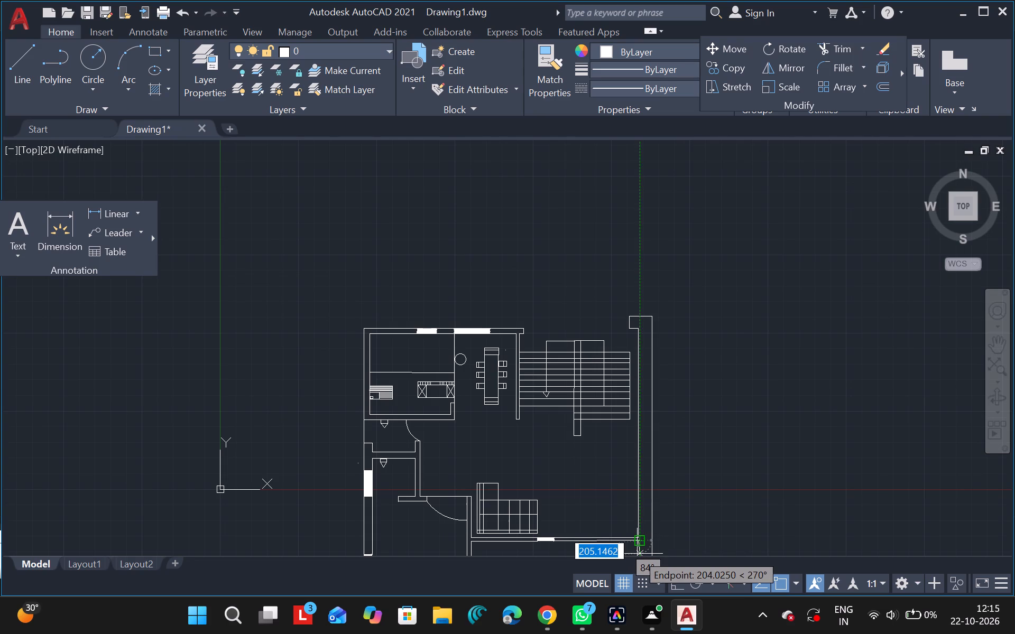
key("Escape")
Draw connected lines below the wall corner: down about 360 units, across about 210 units, and up to the outer vertical wall line's lower end.
left_click(992, 338)
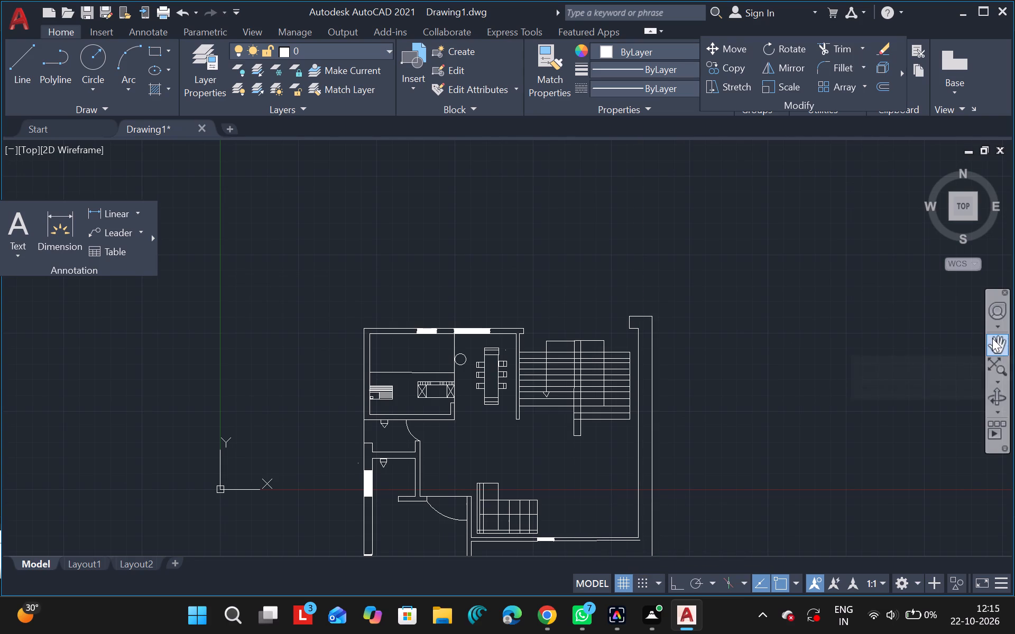
left_click_drag(696, 291, 623, 152)
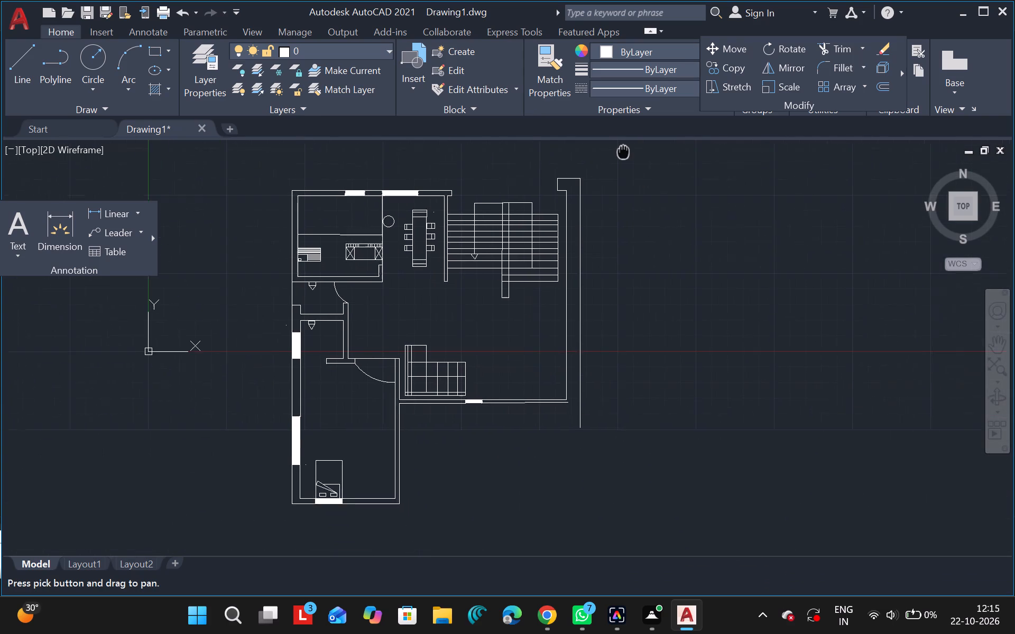
left_click_drag(623, 152, 621, 143)
key("Escape")
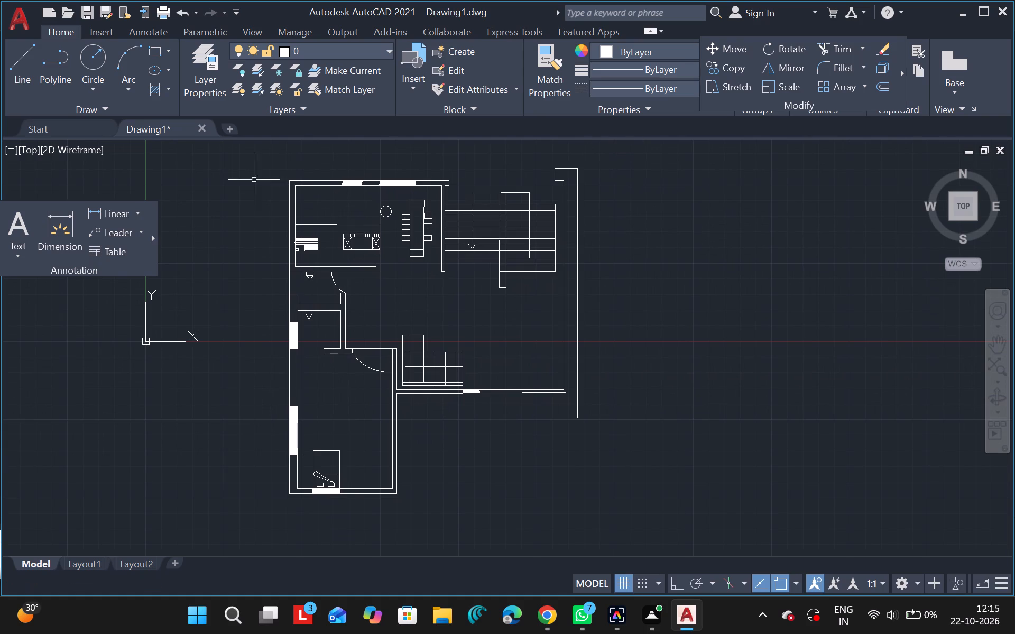
left_click(14, 57)
scroll(563, 393, "up", 2, "ctrl")
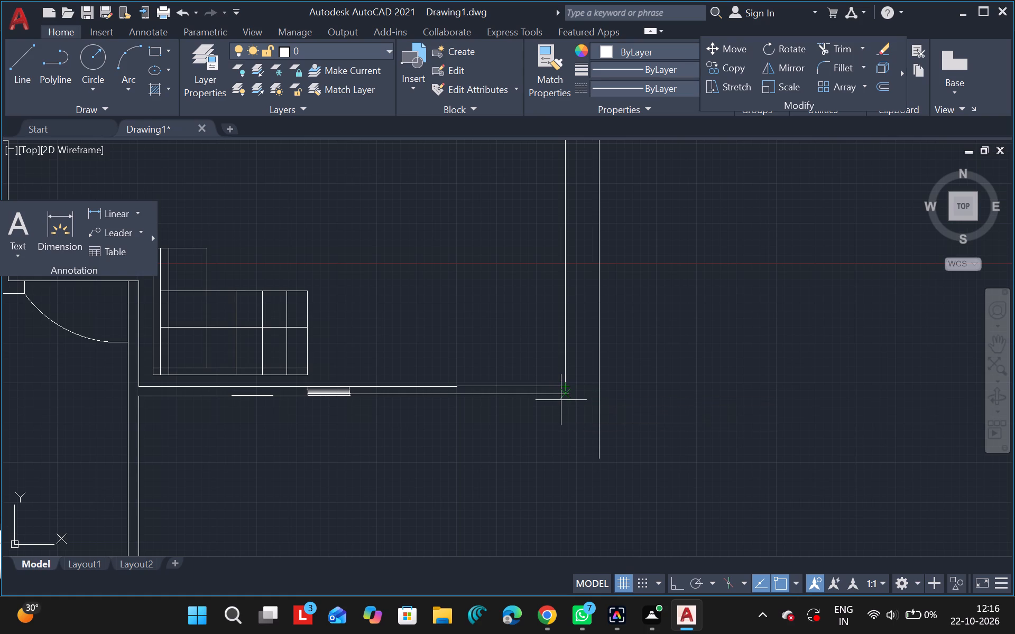
left_click(561, 411)
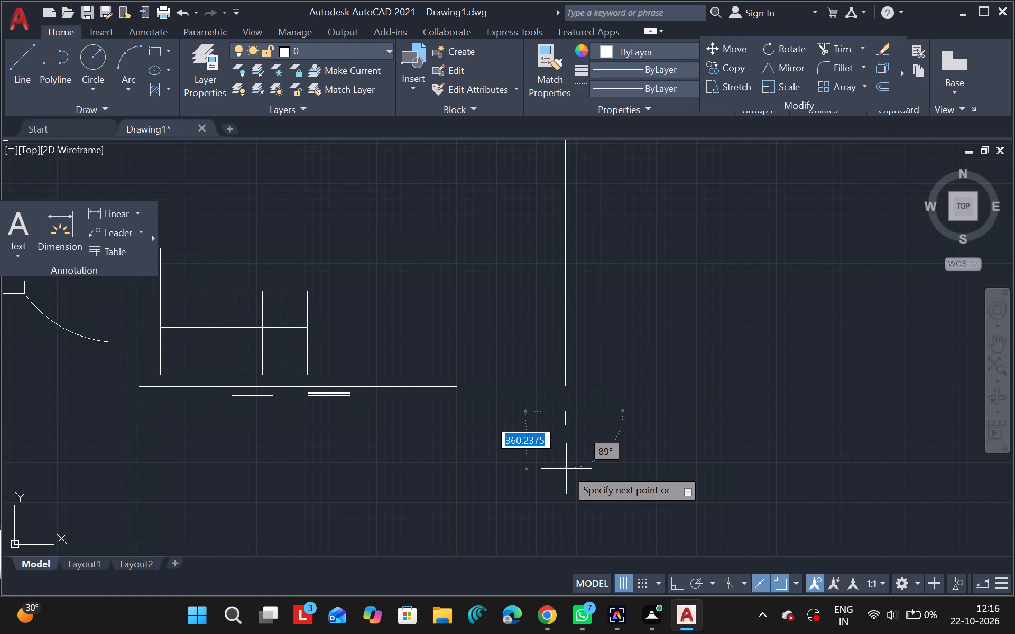
left_click(566, 468)
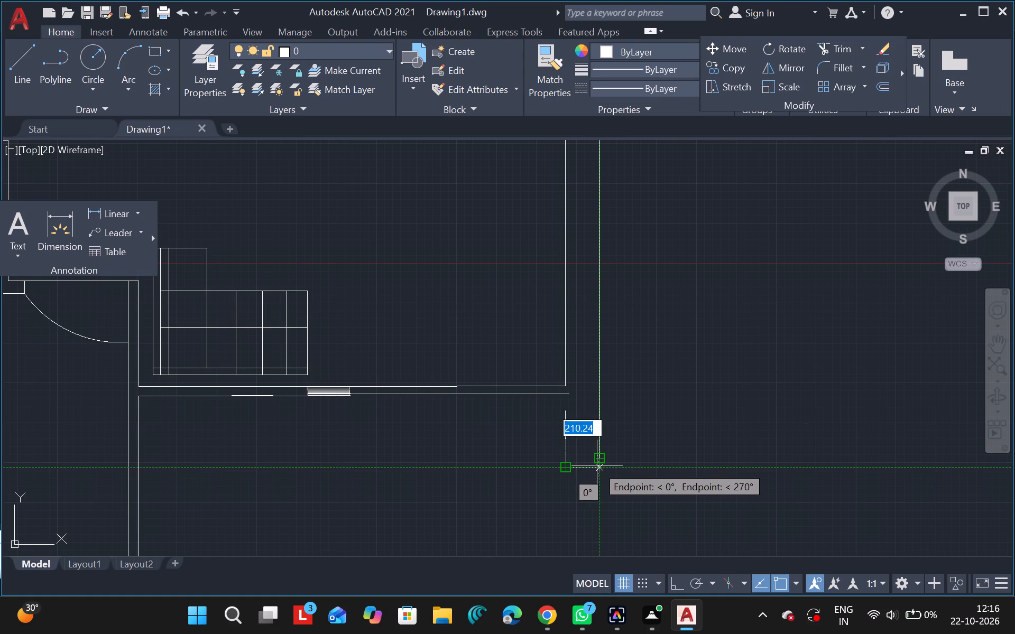
left_click_drag(597, 465, 598, 447)
left_click(598, 447)
key("Escape")
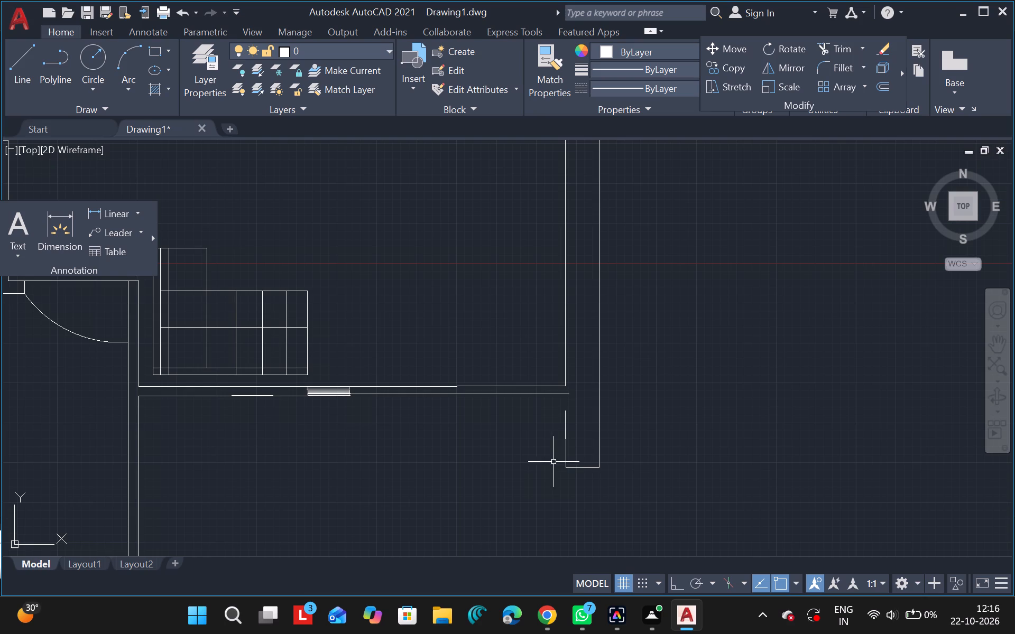
Delete the detached vertical line below the inner wall corner, keeping the short horizontal end line.
left_click(567, 446)
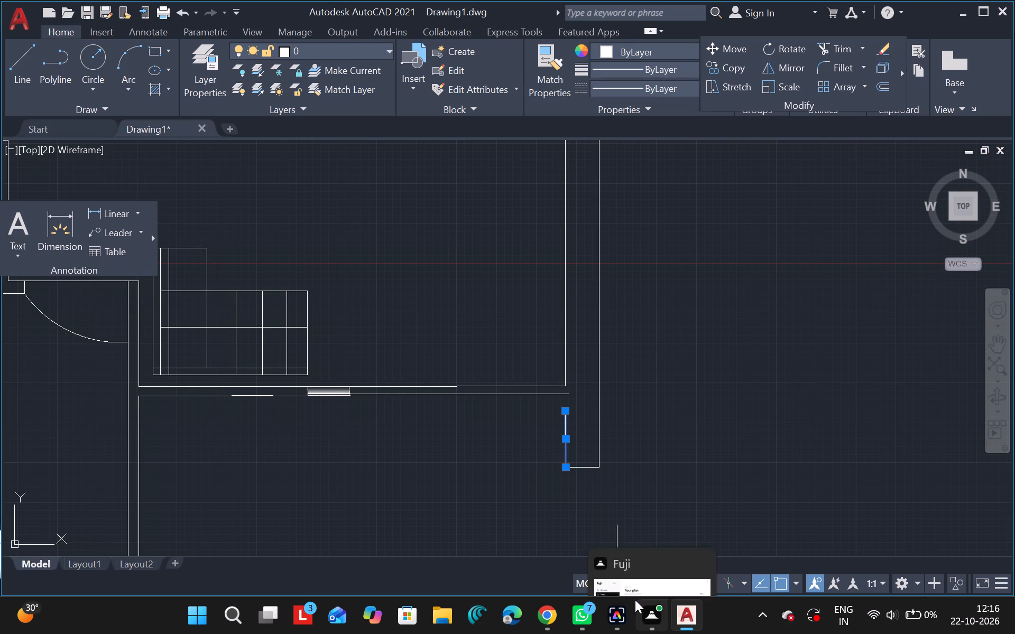
key("Delete")
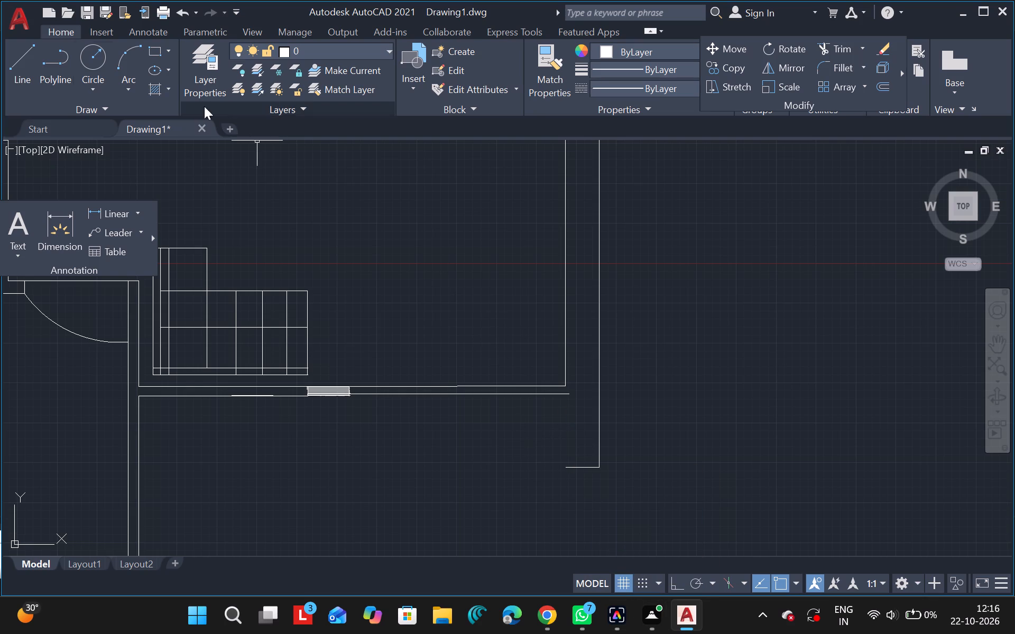
Draw a vertical line about 293 units long down from the inner vertical wall line's lower end, crossing the horizontal wall's lower line.
left_click(23, 56)
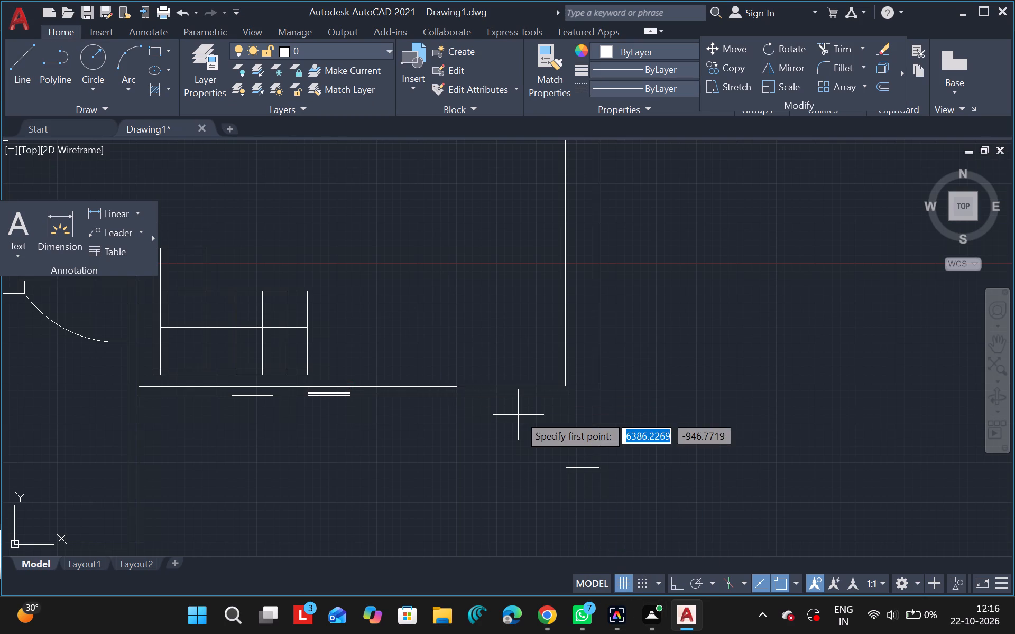
scroll(519, 415, "up", 4, "ctrl")
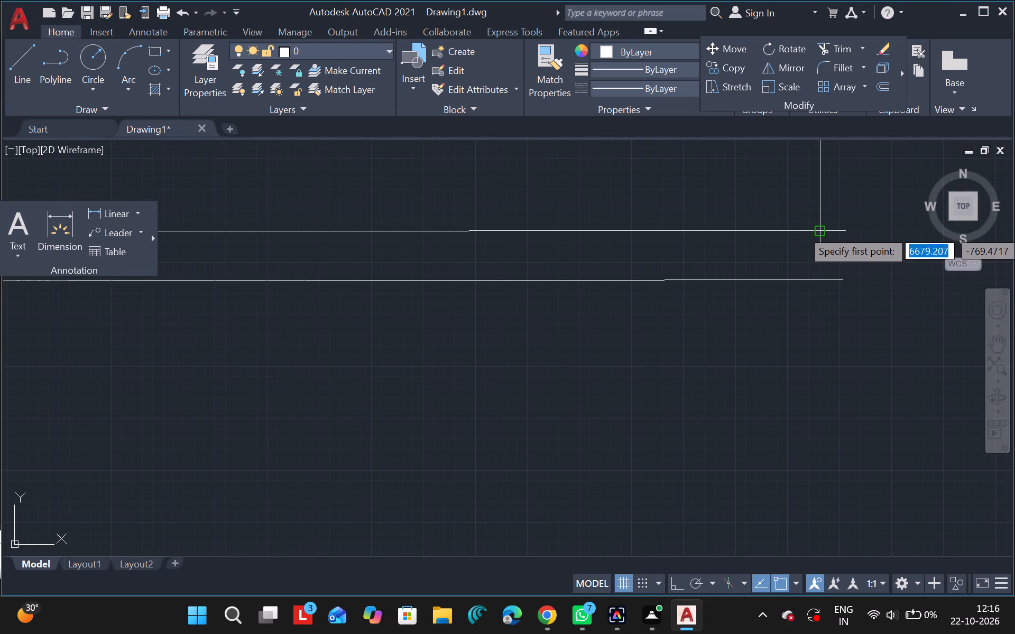
left_click(817, 299)
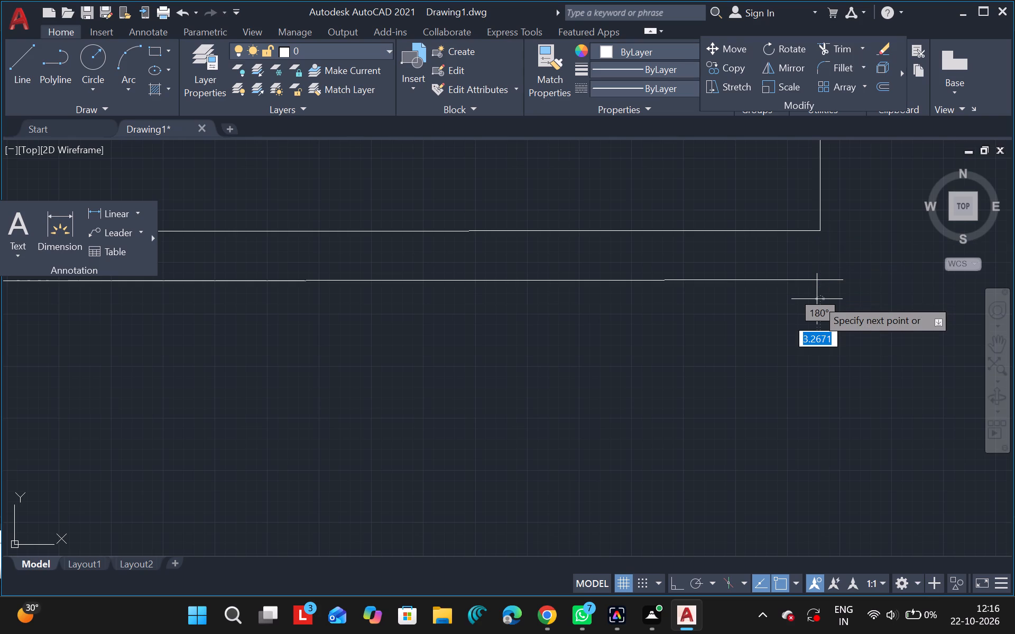
key("ctrl+z")
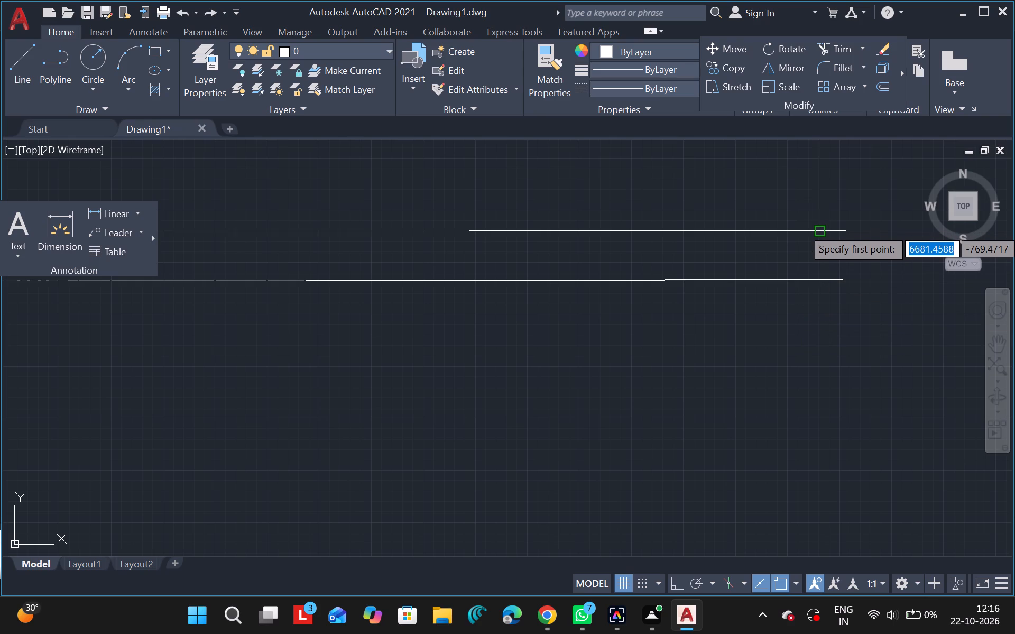
left_click_drag(815, 230, 819, 334)
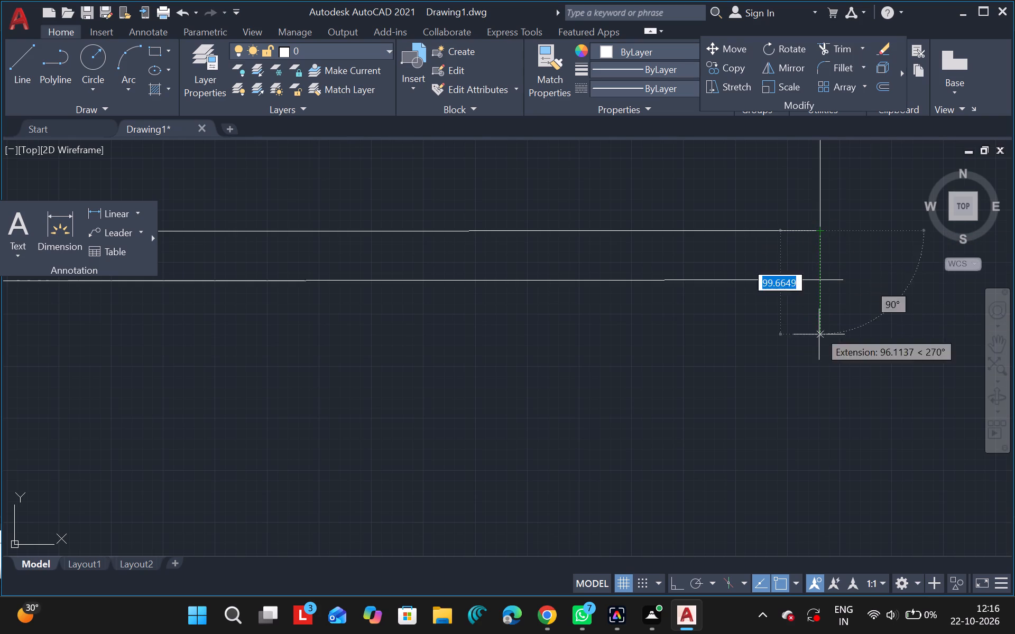
left_click_drag(819, 334, 819, 353)
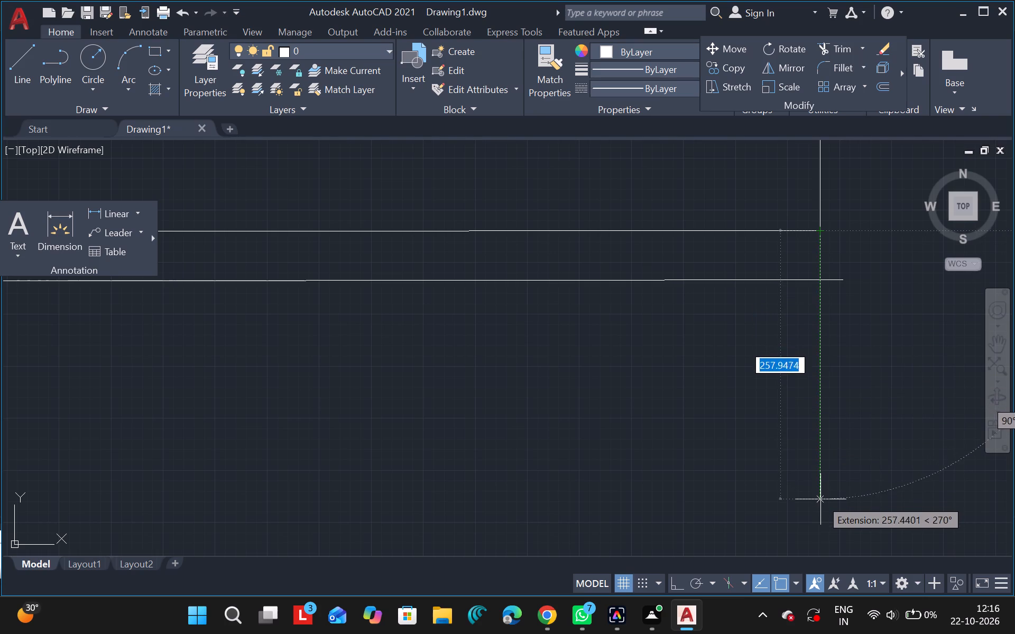
left_click(824, 536)
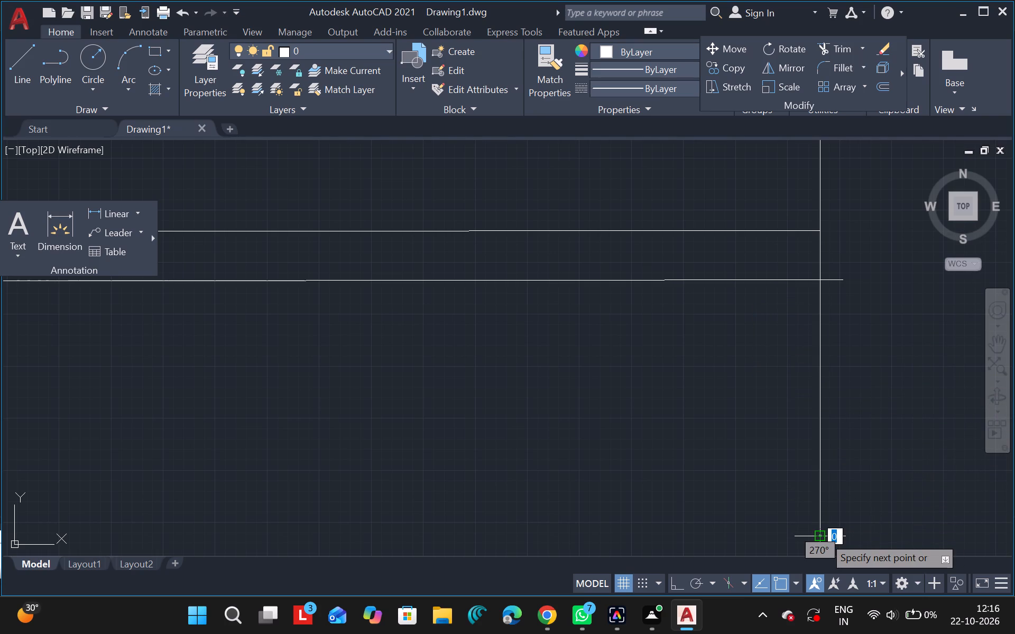
key("Escape")
scroll(824, 481, "down", 2, "ctrl")
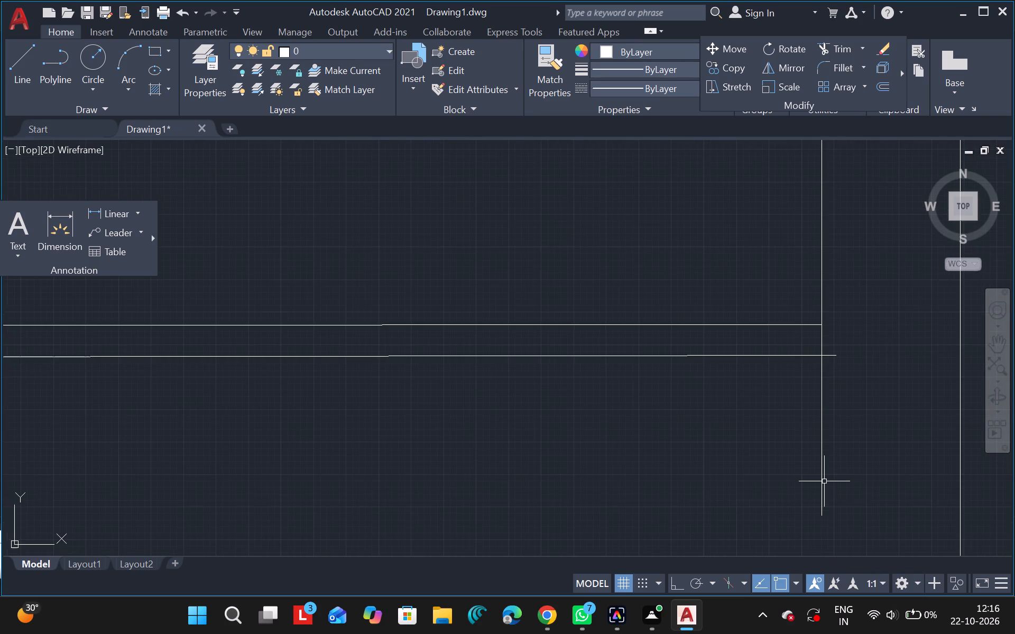
scroll(824, 481, "down", 1, "ctrl")
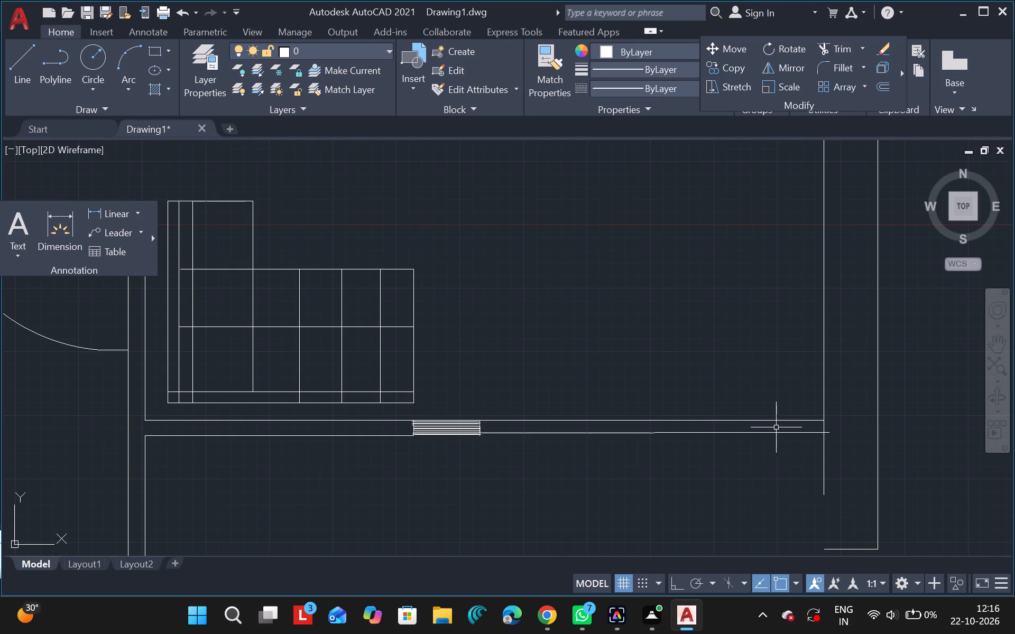
Draw a vertical line from the inner wall extension's lower end down to the horizontal end line's free end.
left_click(27, 62)
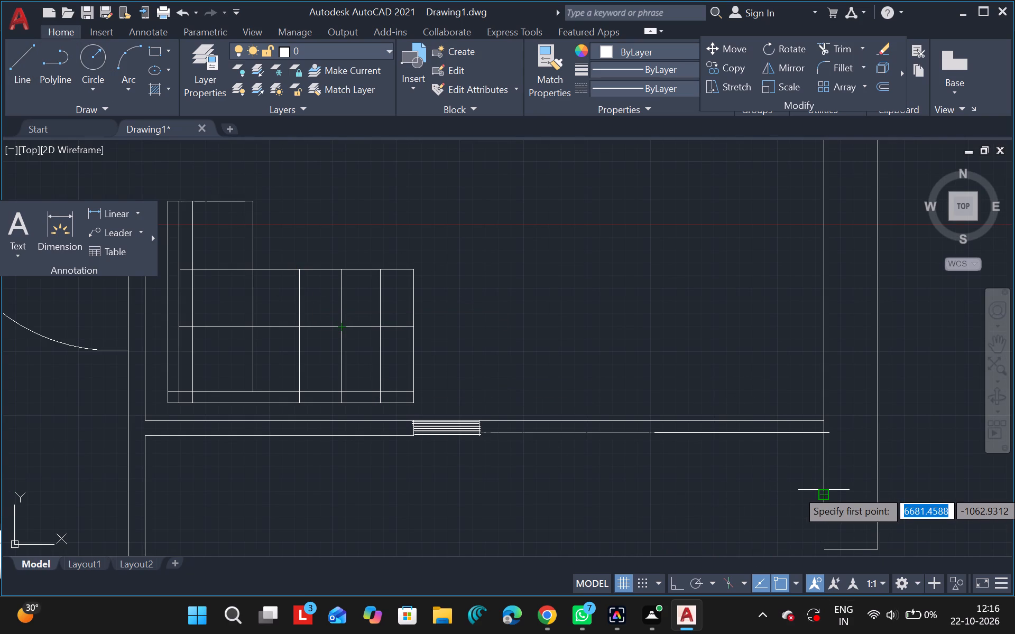
left_click_drag(824, 490, 824, 541)
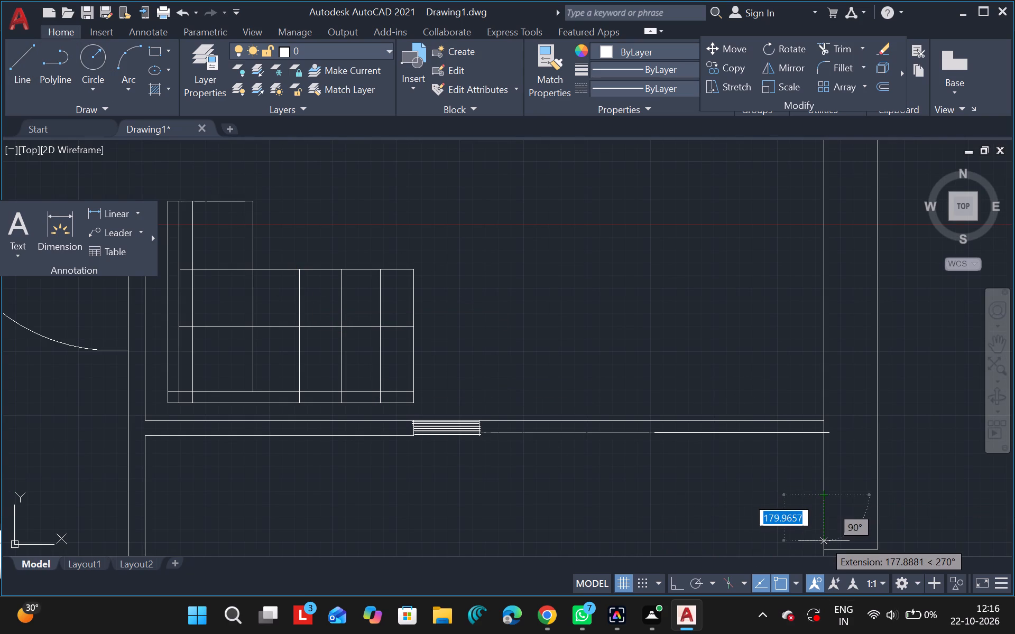
left_click_drag(824, 541, 824, 546)
left_click(824, 546)
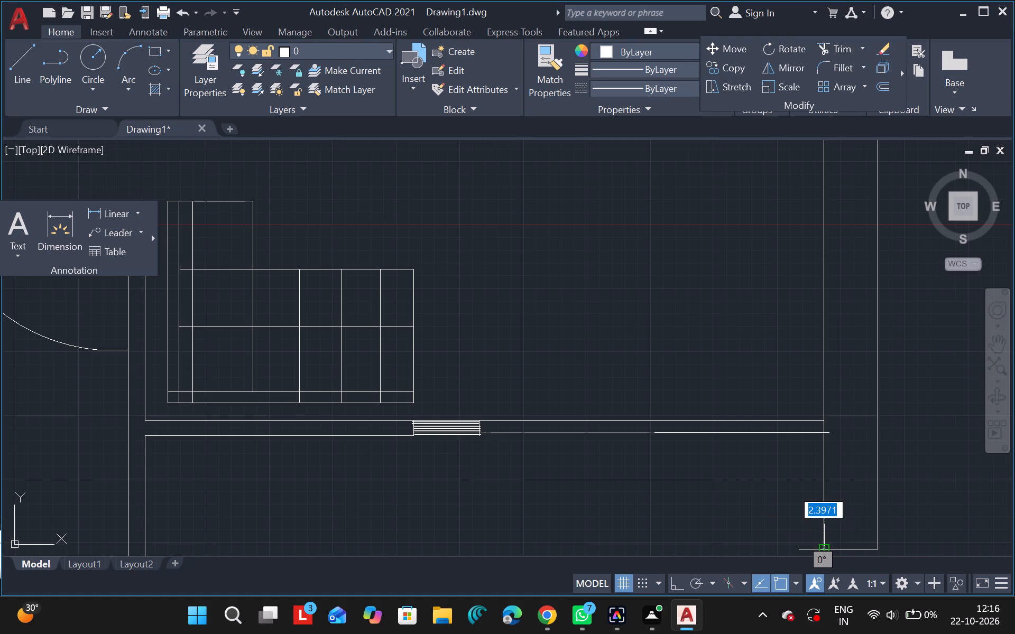
key("Escape")
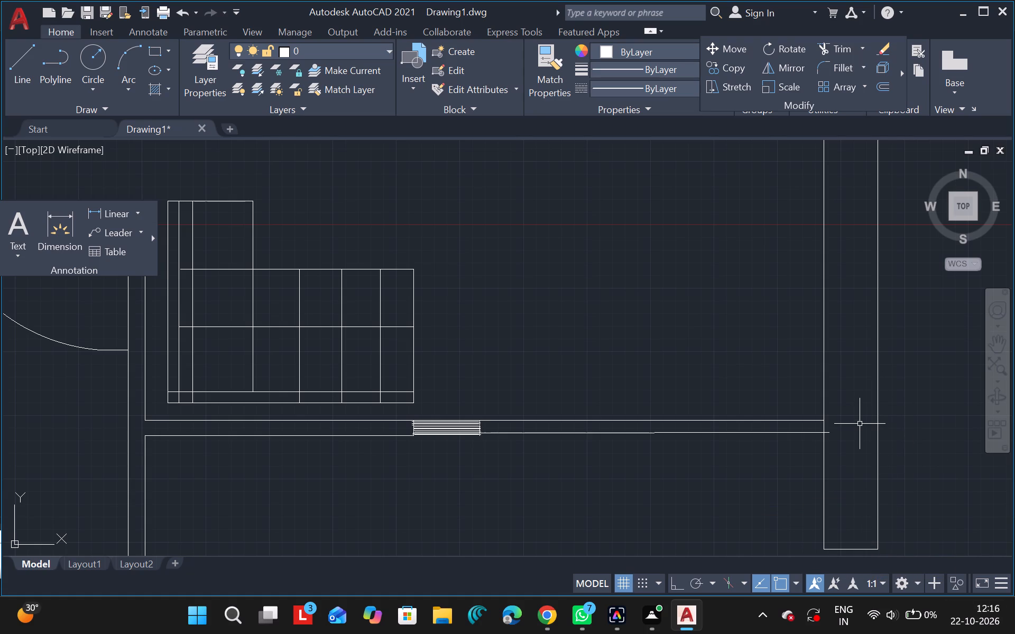
Trim the horizontal wall's lower line where it overhangs beyond the inner vertical wall line.
type("tr")
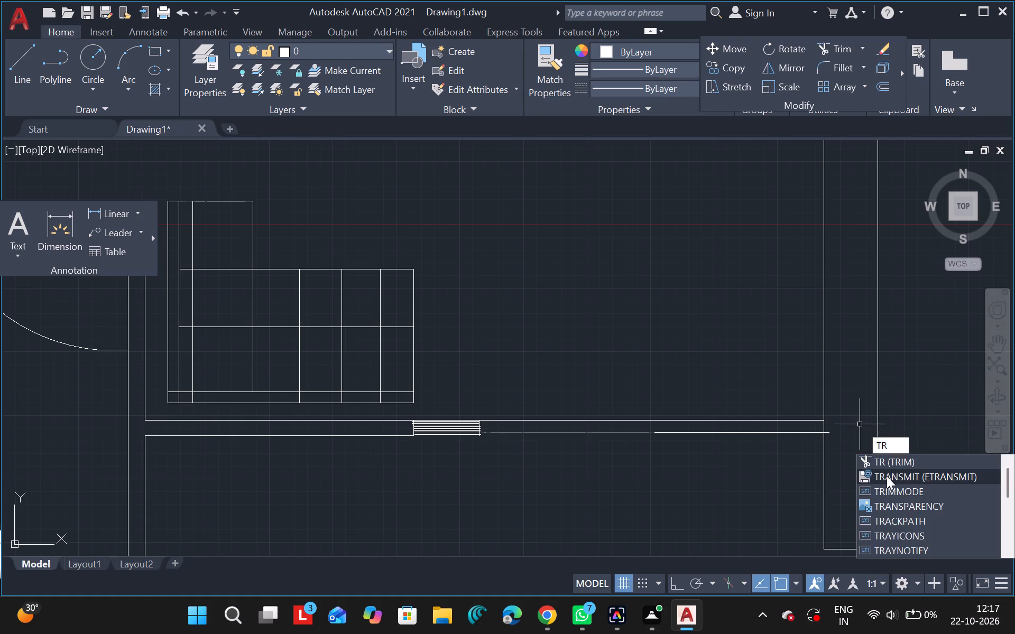
left_click(899, 460)
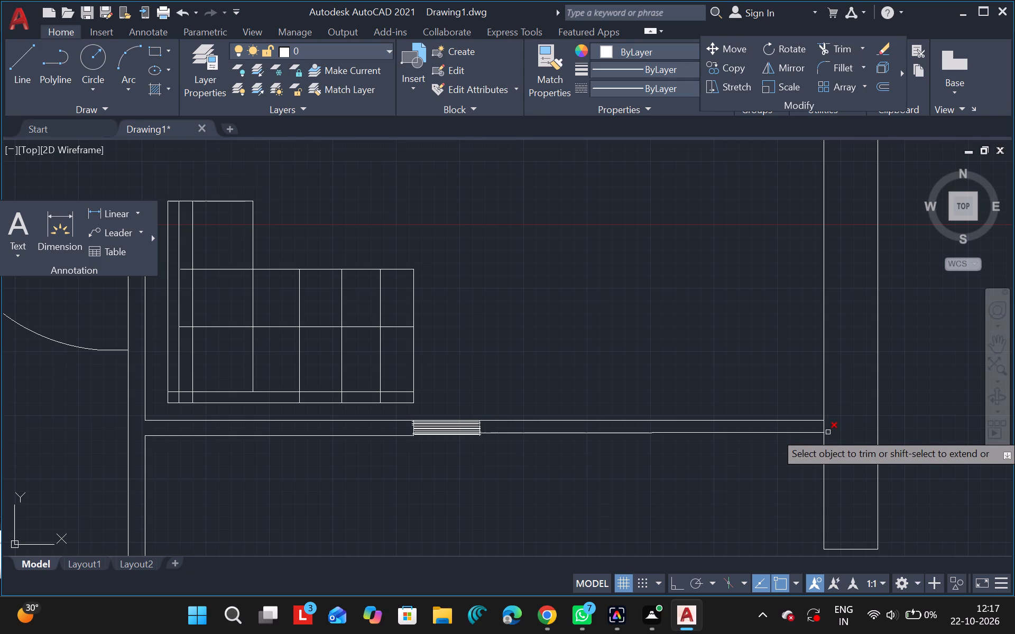
left_click_drag(828, 432, 823, 428)
left_click_drag(823, 428, 855, 428)
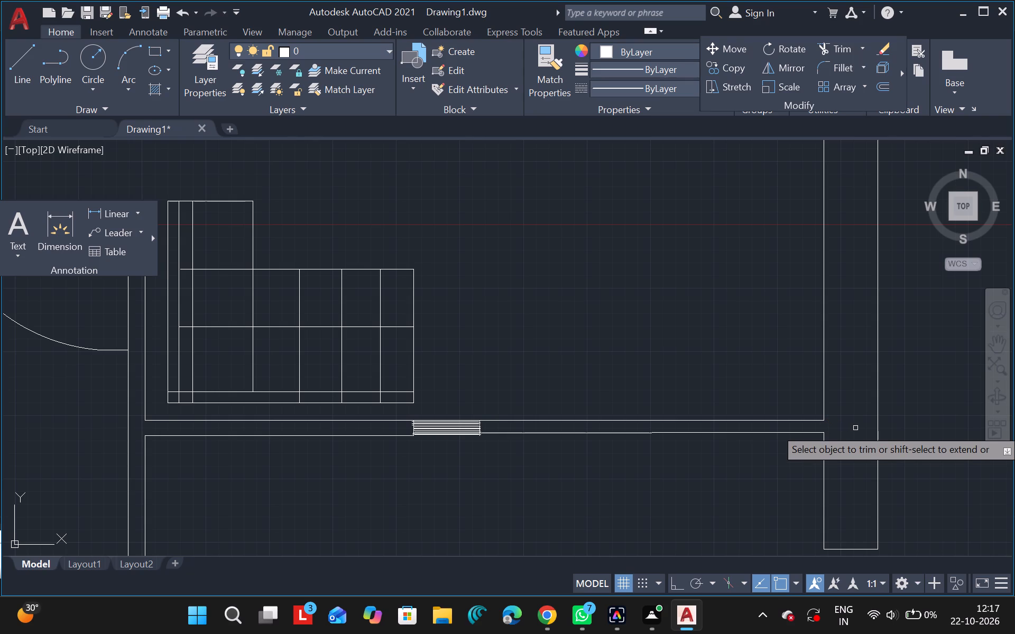
scroll(855, 428, "down", 3, "ctrl")
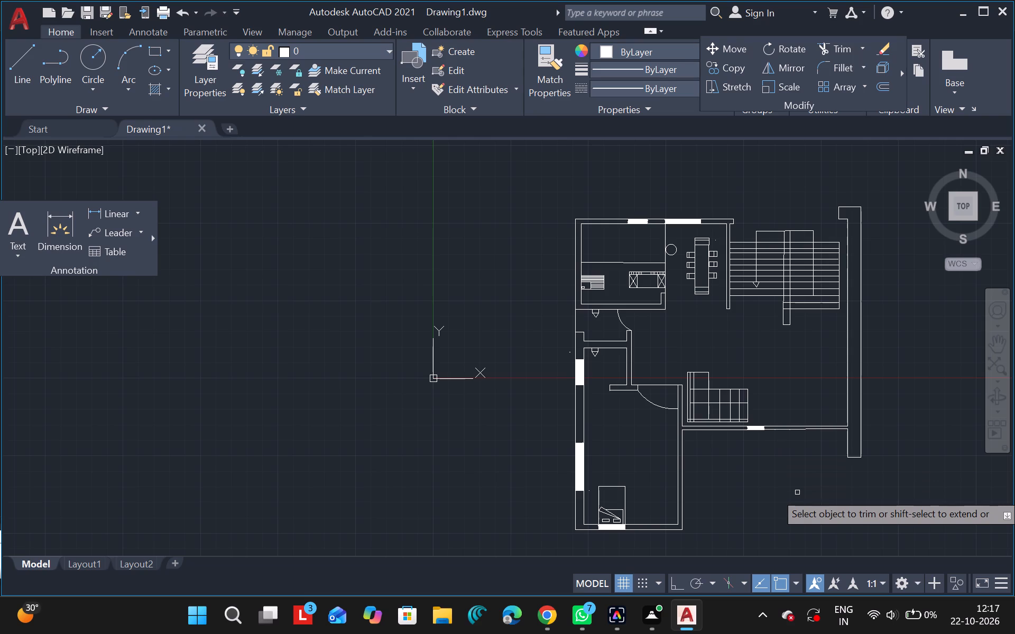
key("Escape")
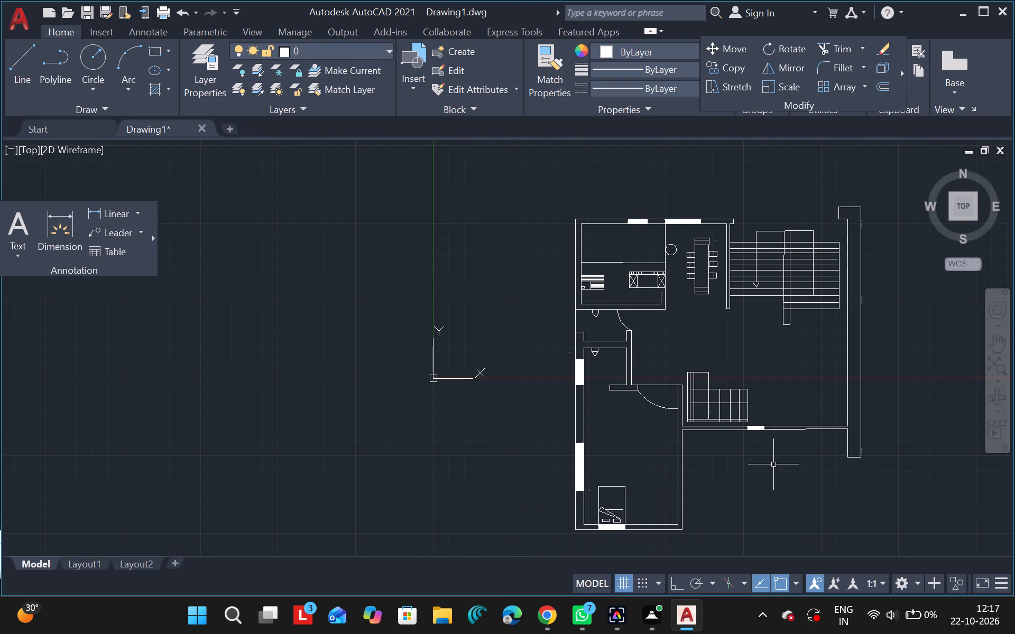
Draw a vertical line about 151 units long across the horizontal double-line wall, between the filled opening and the vertical wall pair.
scroll(811, 427, "up", 5, "ctrl")
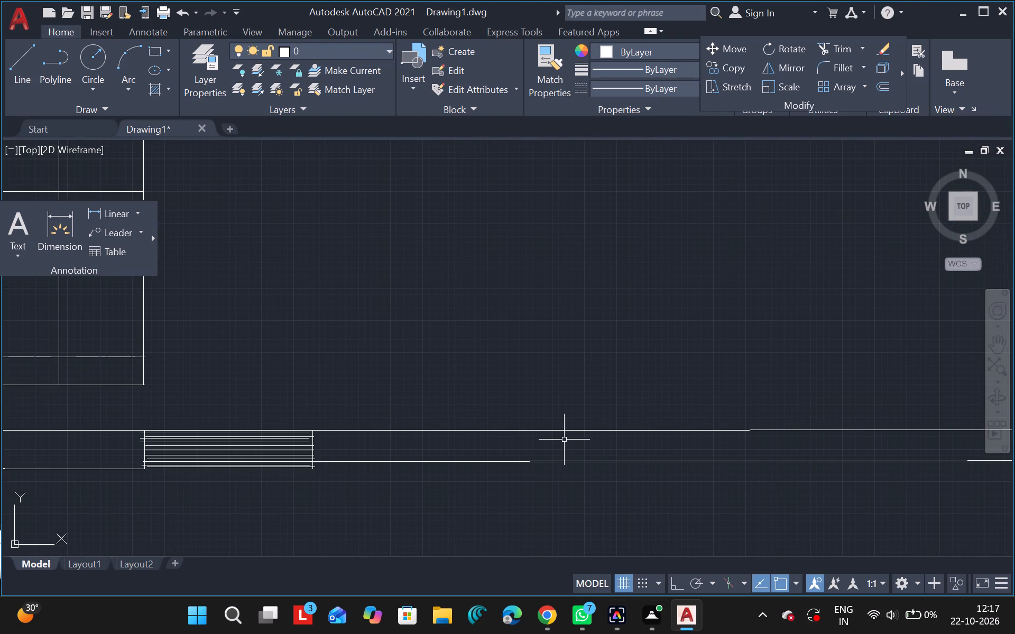
left_click(25, 47)
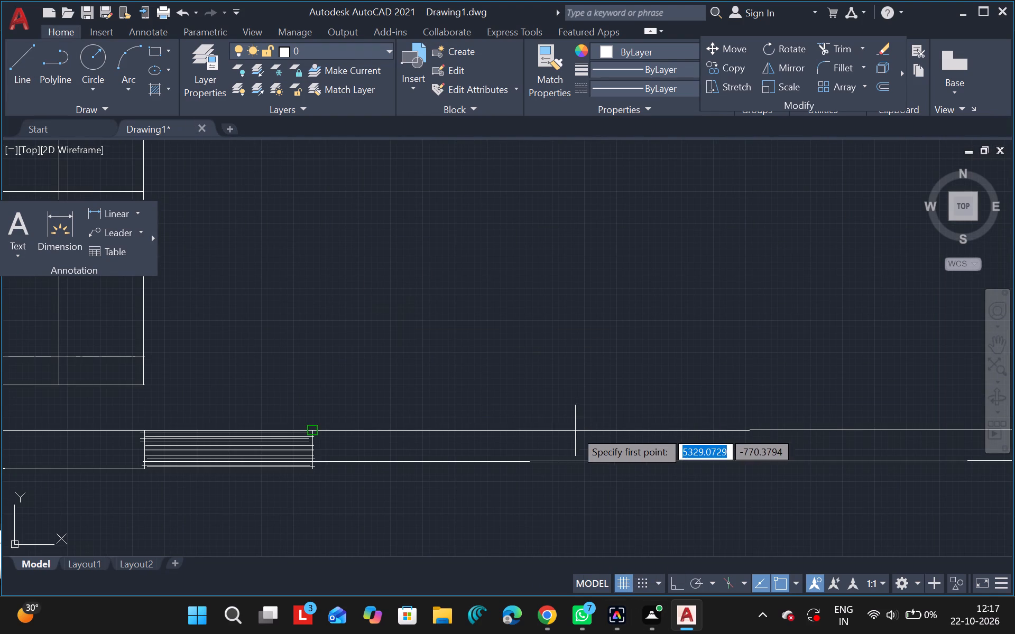
left_click_drag(559, 413, 562, 475)
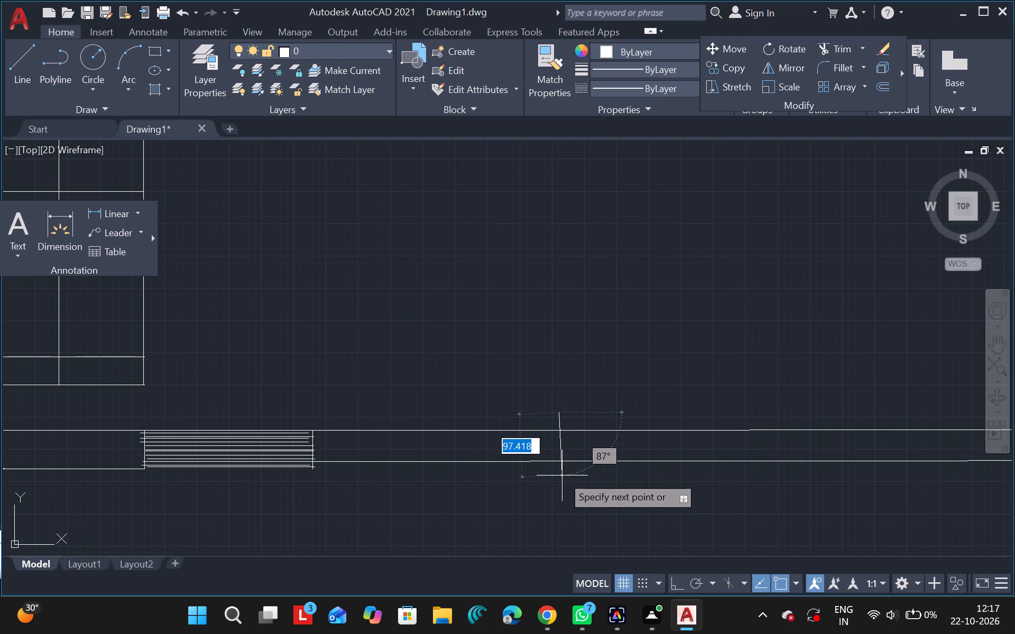
left_click_drag(562, 475, 557, 501)
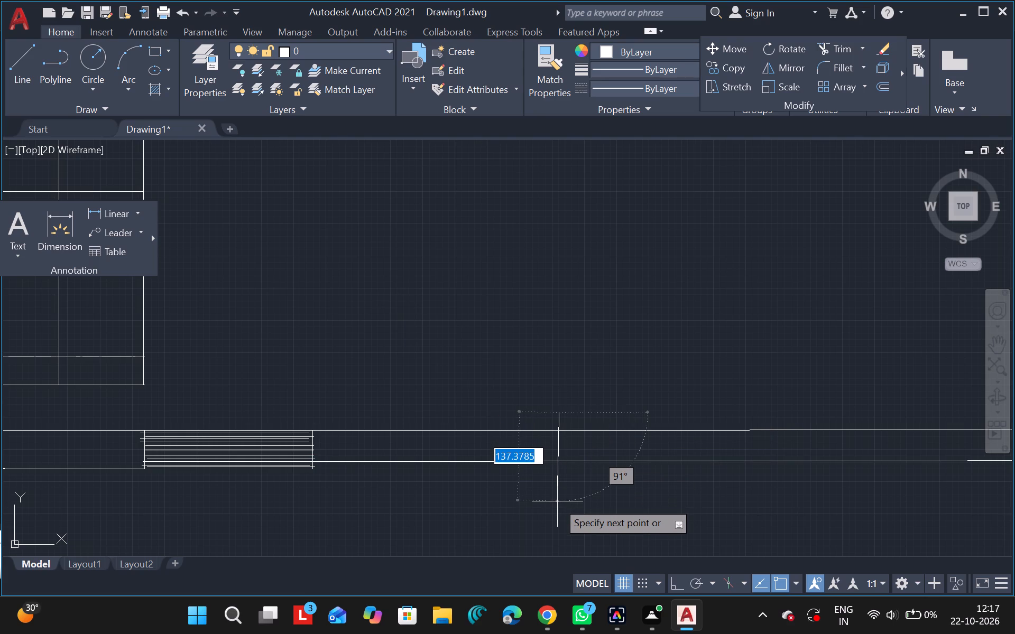
left_click_drag(557, 501, 560, 507)
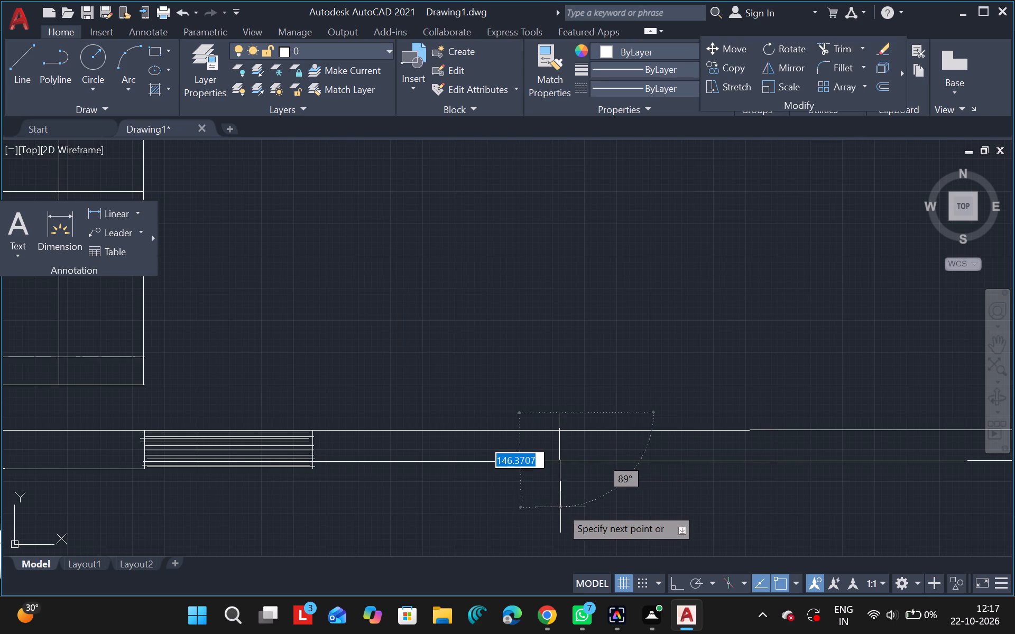
left_click_drag(560, 507, 560, 510)
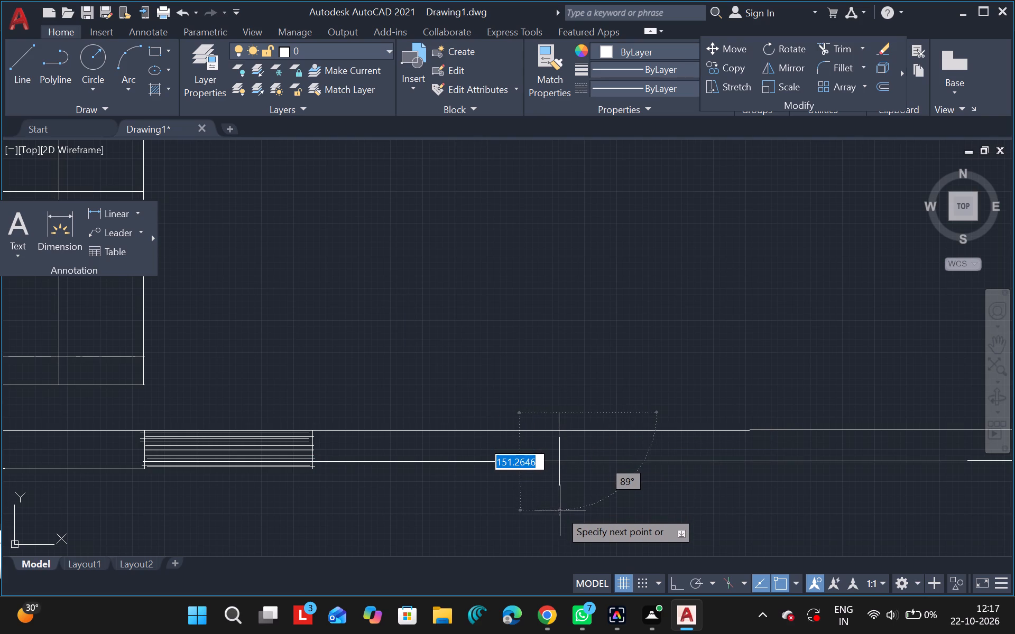
left_click_drag(560, 510, 559, 510)
left_click(559, 510)
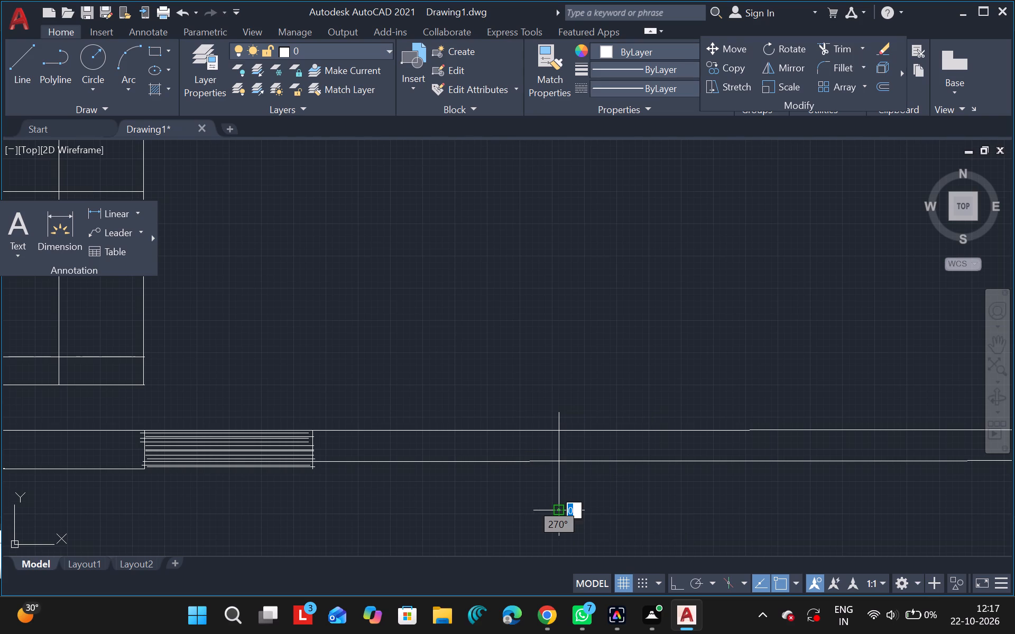
key("Escape")
Trim both horizontal wall lines between the new vertical line and the vertical wall pair.
scroll(615, 422, "down", 2, "ctrl")
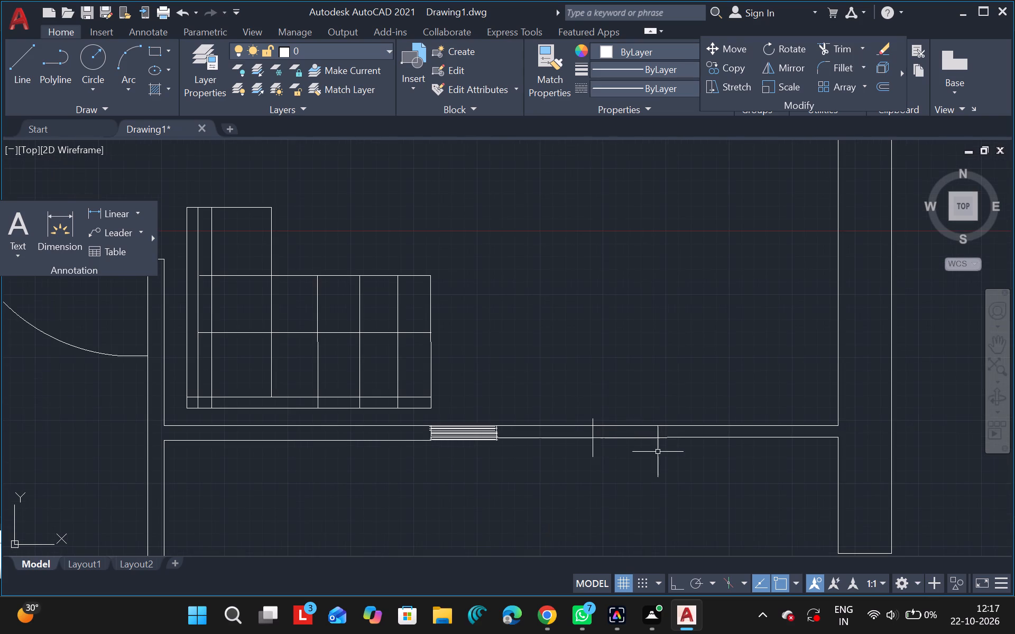
scroll(643, 439, "up", 2, "ctrl")
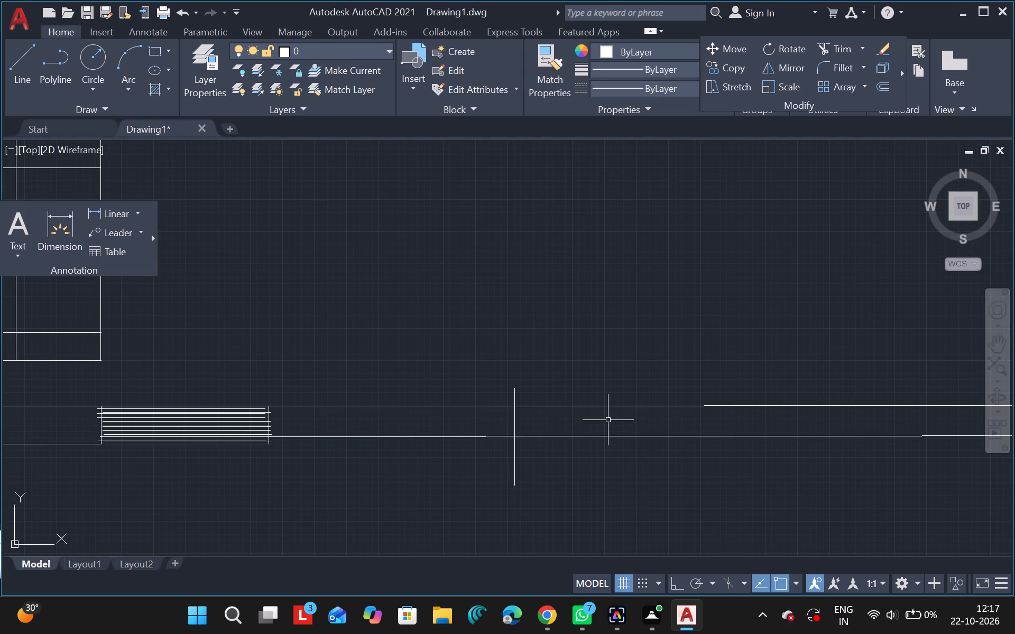
type("tr")
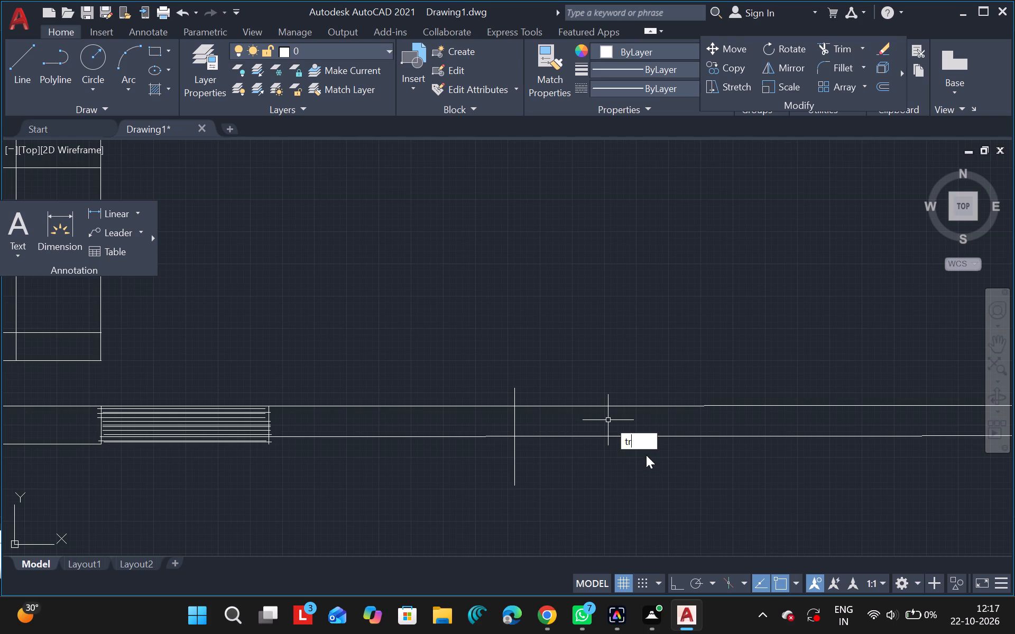
left_click_drag(646, 455, 613, 439)
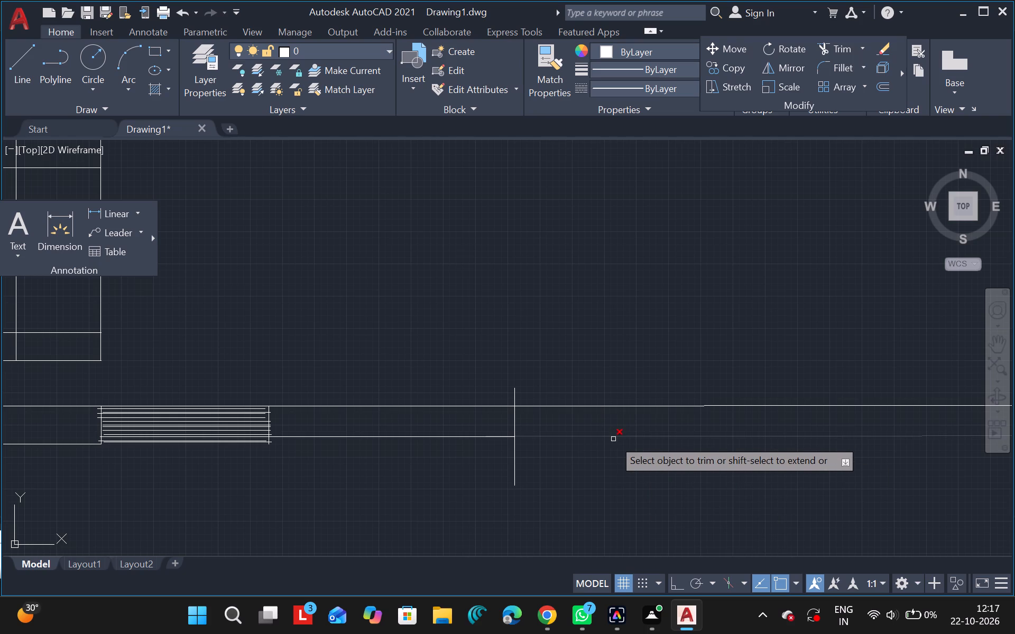
left_click_drag(613, 439, 603, 404)
left_click(603, 404)
scroll(603, 404, "down", 3, "ctrl")
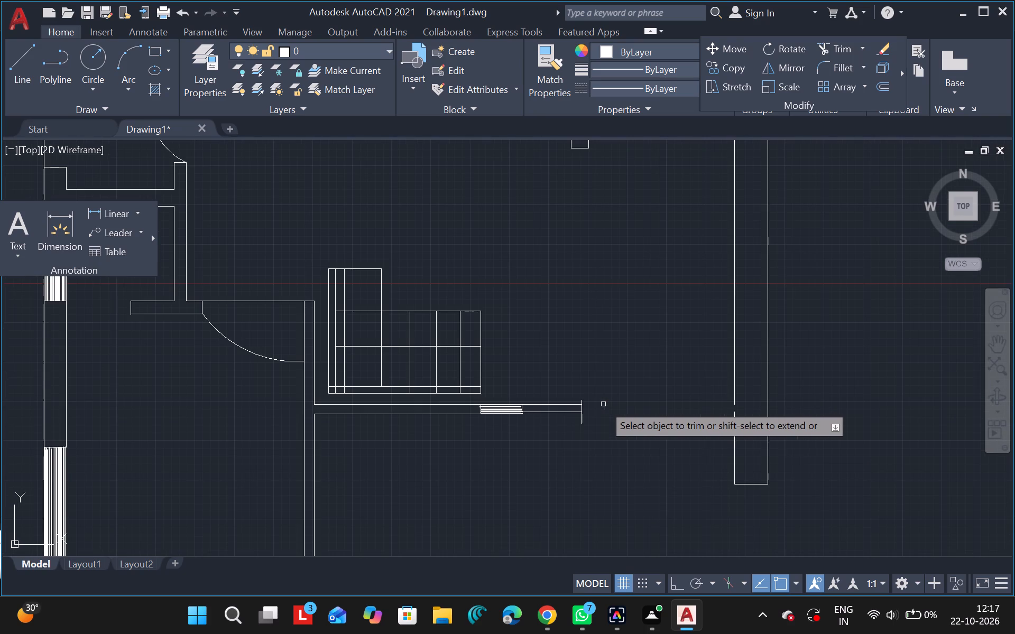
Trim the vertical cut line's overhanging ends below and above the horizontal wall so it caps the wall end.
left_click_drag(583, 425, 590, 394)
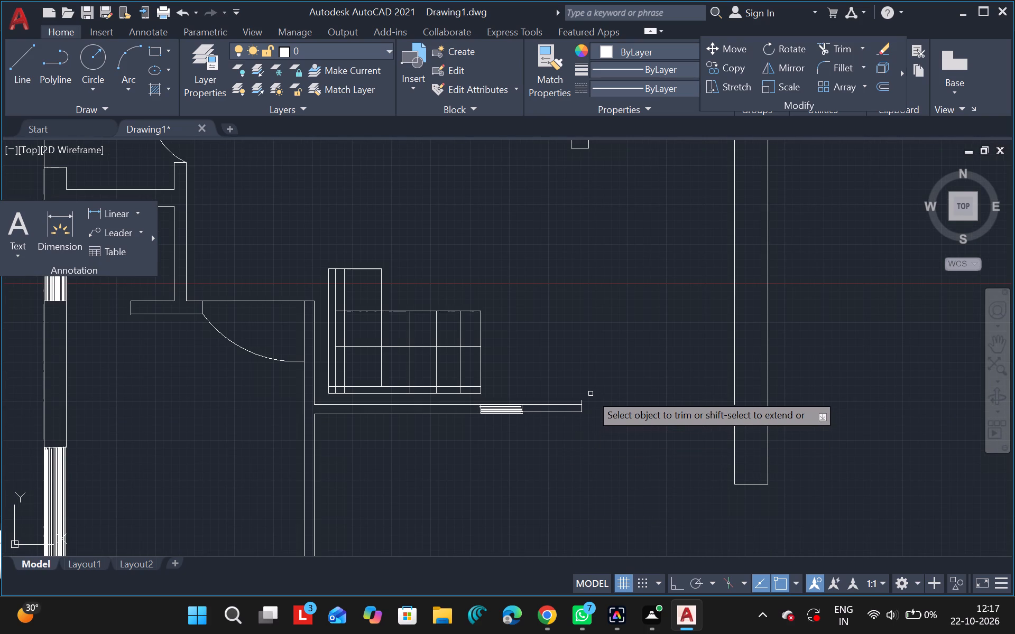
left_click_drag(590, 394, 580, 398)
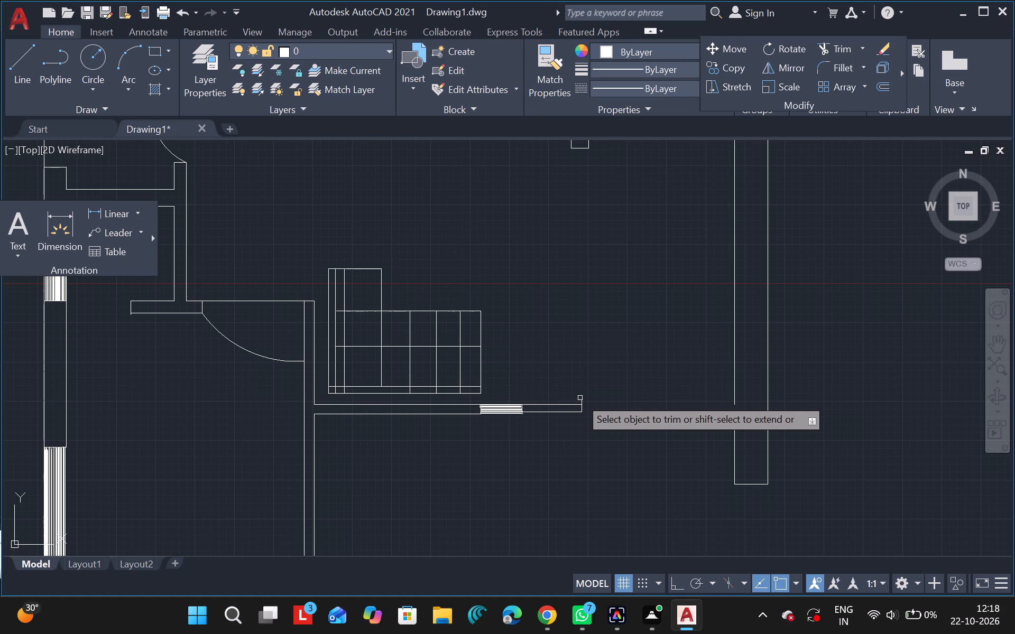
left_click_drag(580, 398, 582, 400)
left_click_drag(582, 400, 605, 407)
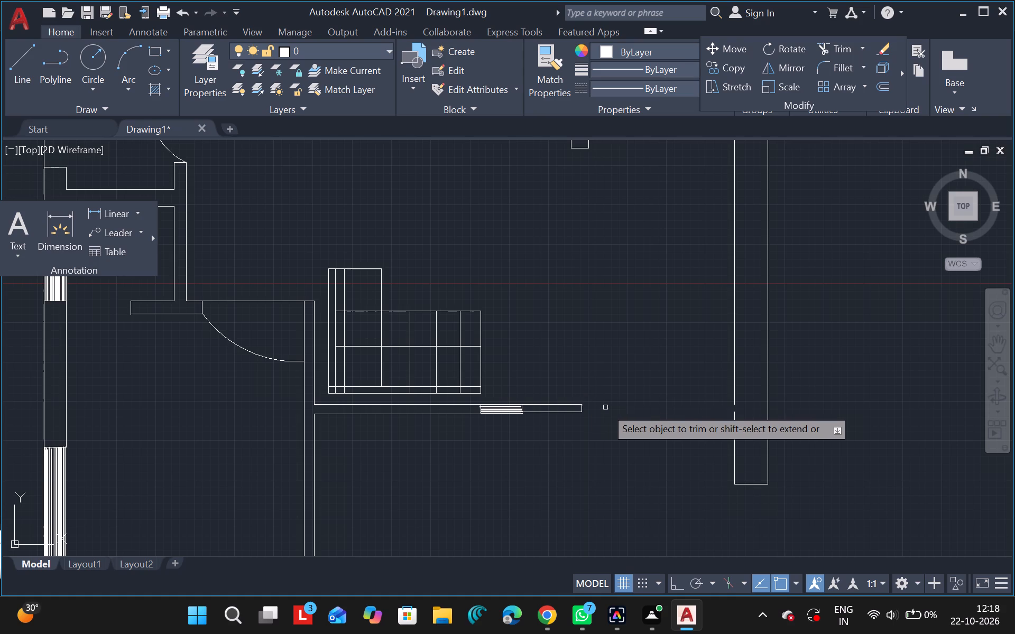
left_click_drag(605, 407, 659, 444)
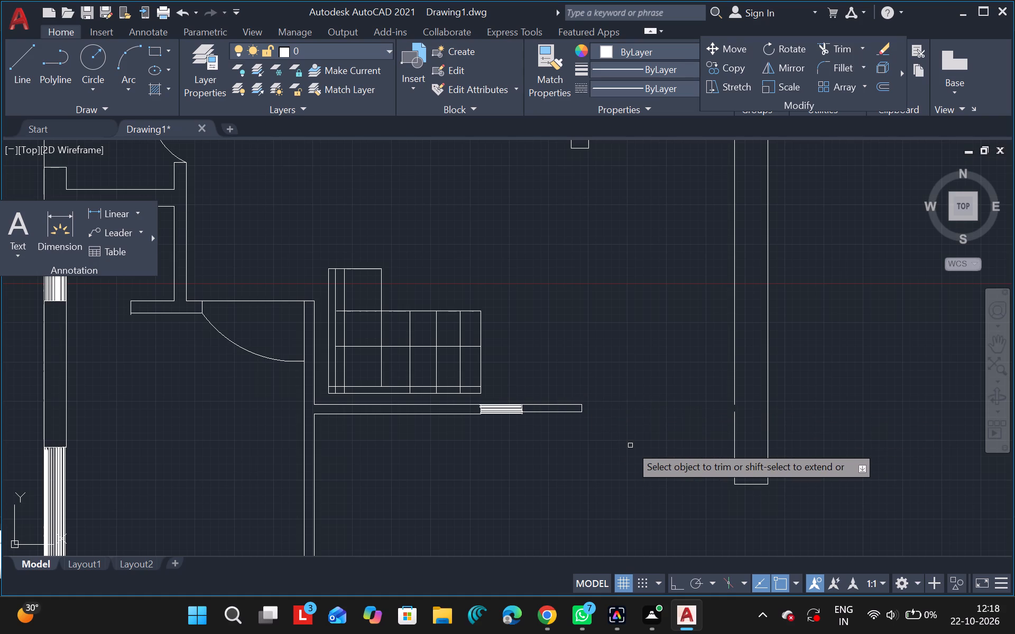
key("Escape")
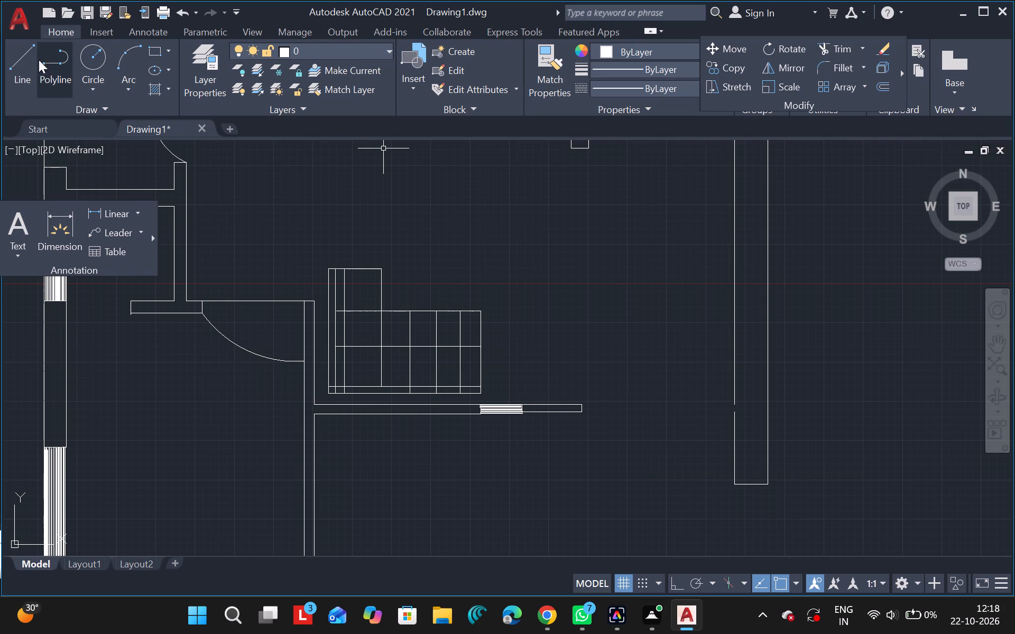
Draw a wall stub outline about 239 units long, joining the two broken ends of the inner vertical wall line.
left_click(18, 57)
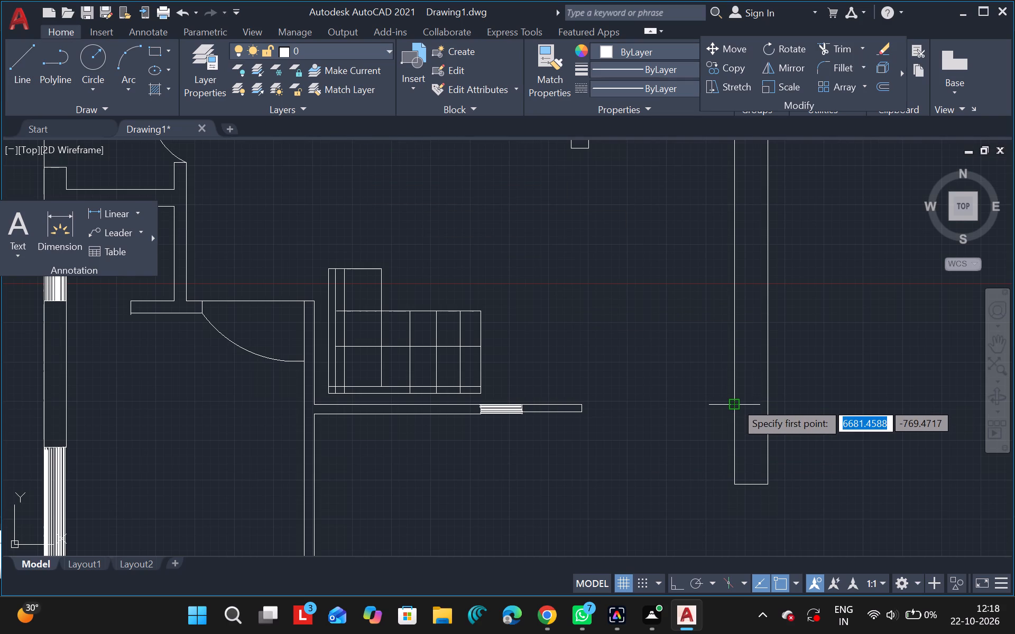
left_click_drag(735, 402, 697, 402)
left_click_drag(697, 402, 731, 397)
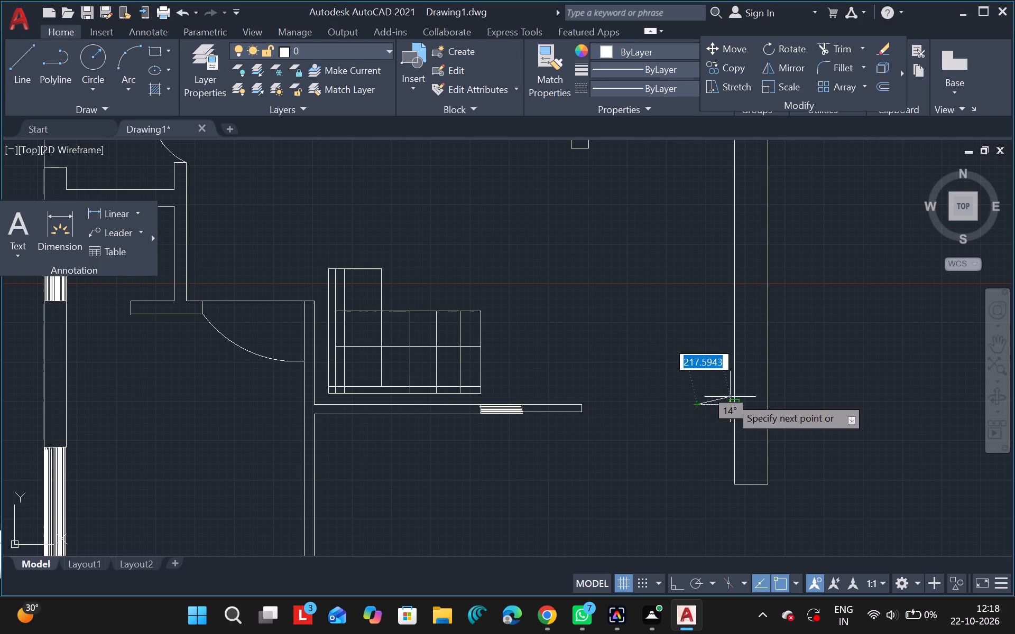
left_click_drag(731, 397, 707, 411)
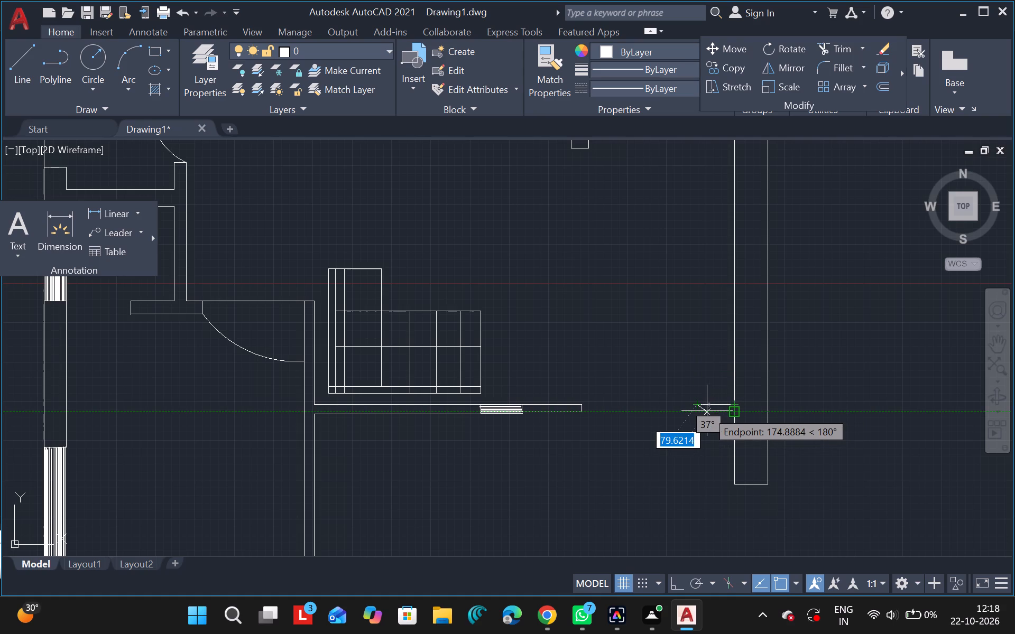
left_click_drag(707, 411, 698, 414)
left_click_drag(698, 414, 734, 416)
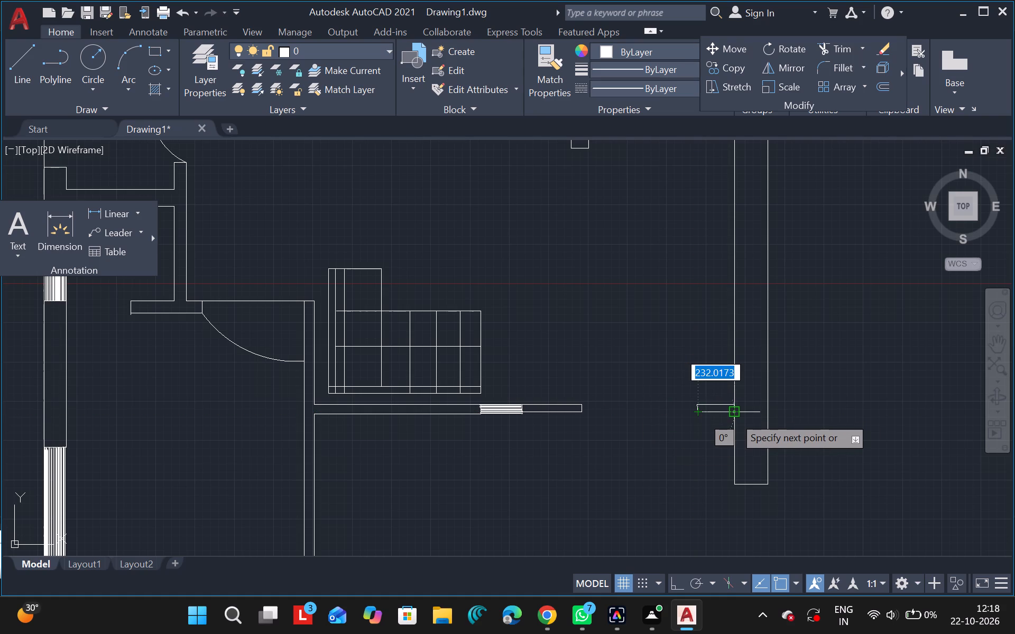
left_click(734, 416)
key("Escape")
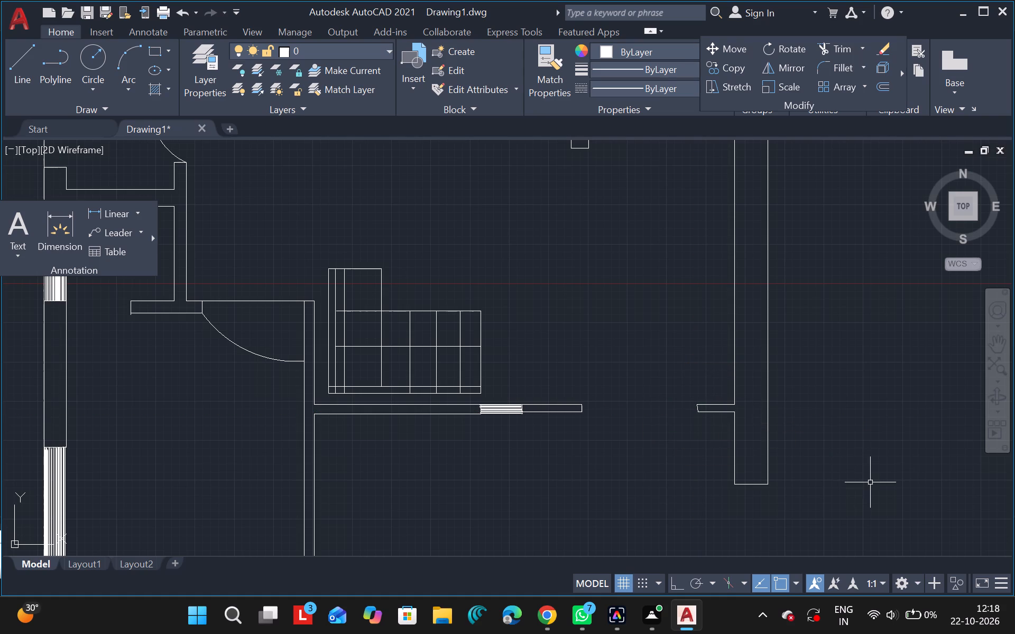
Delete the slanted end line of the short wall stub beside the vertical wall.
scroll(725, 384, "up", 5, "ctrl")
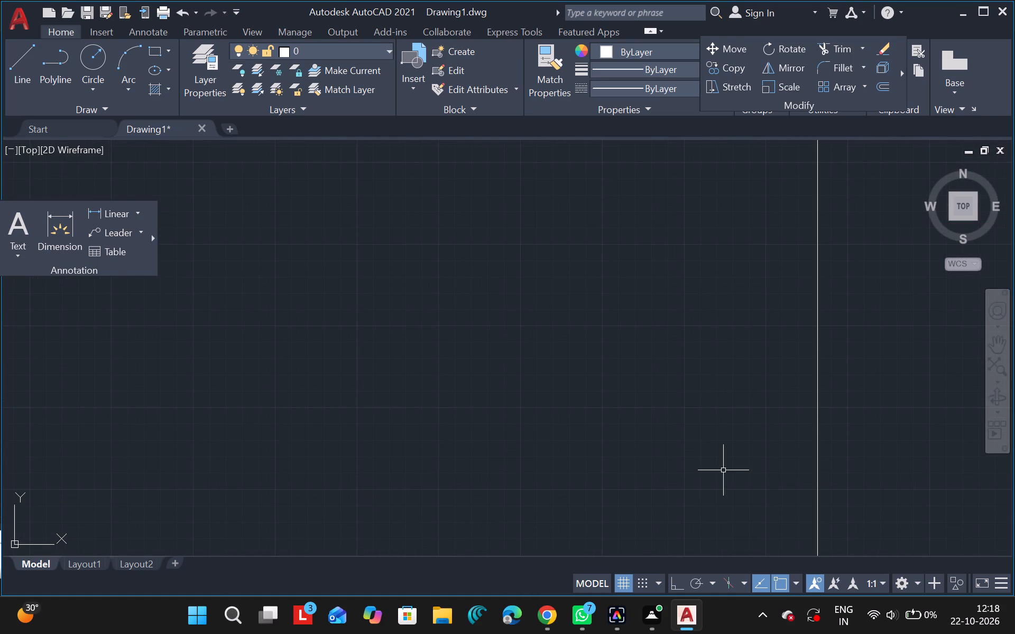
left_click(729, 497)
scroll(729, 497, "down", 2, "ctrl")
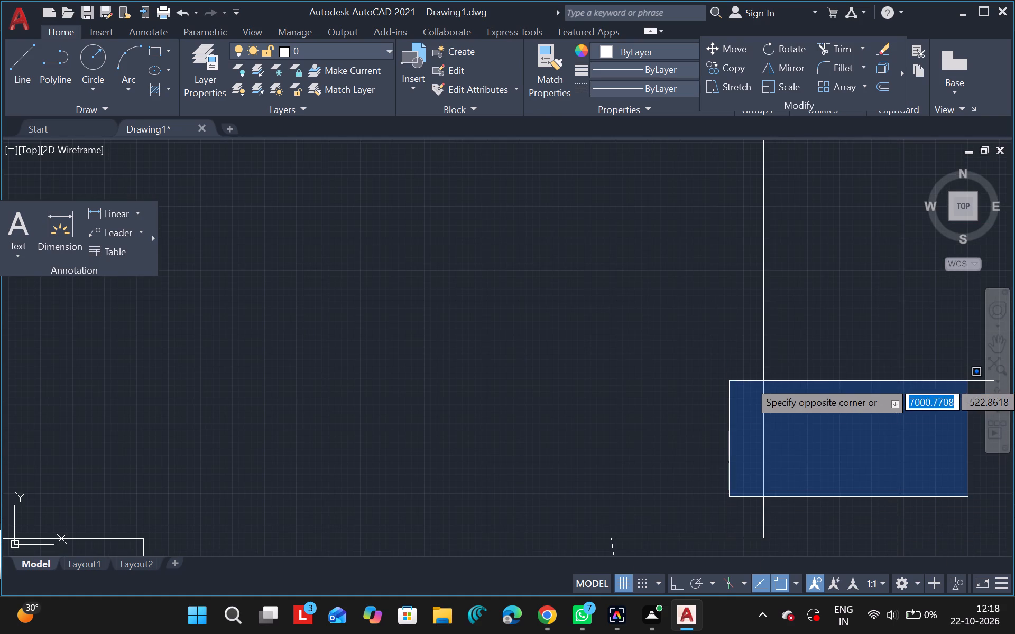
key("Escape")
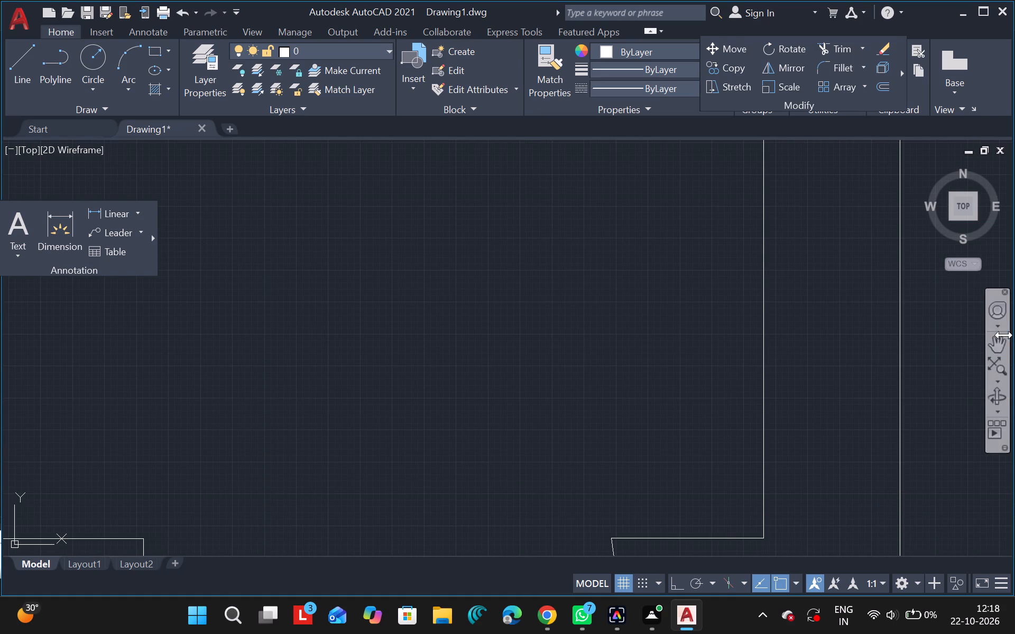
left_click(1004, 336)
left_click_drag(702, 319, 598, 125)
key("Escape")
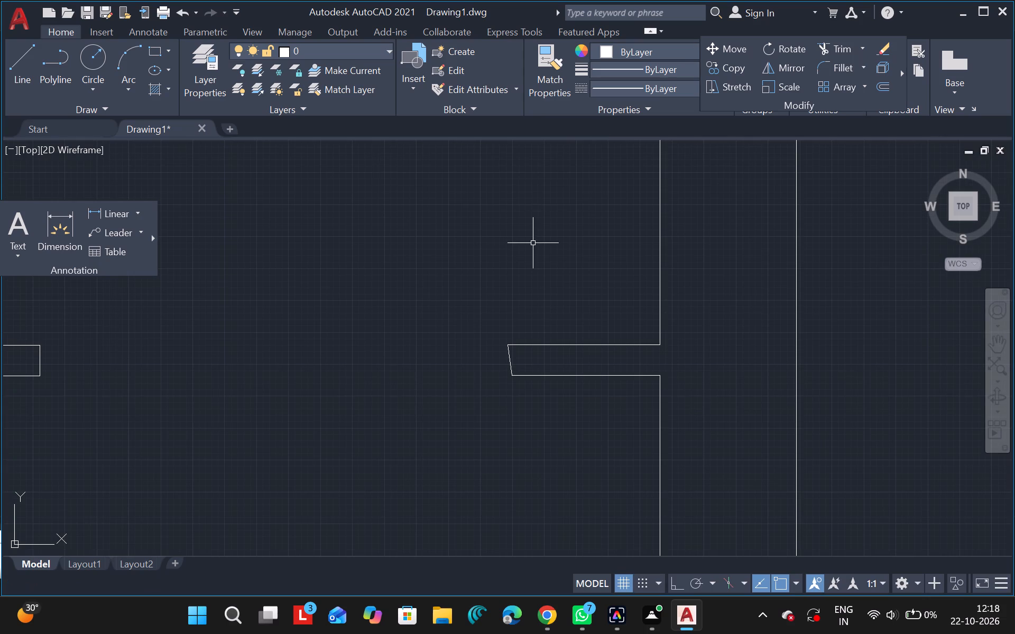
scroll(527, 365, "up", 3, "ctrl")
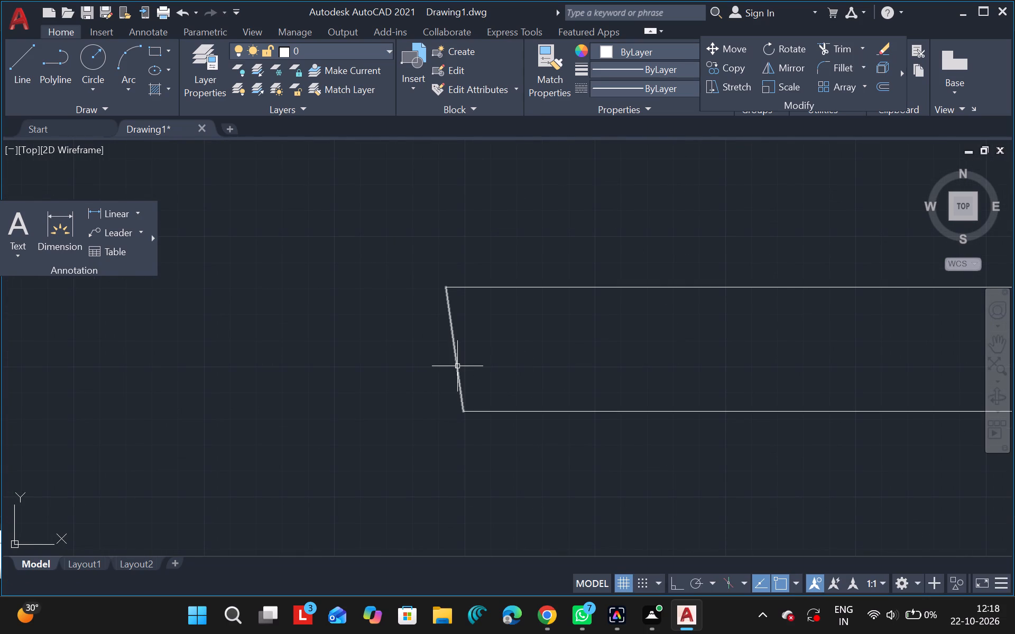
left_click(458, 367)
key("Delete")
Draw a vertical end line about 47 units down from the stub's upper line, continuing it to the lower line's free end.
left_click(24, 76)
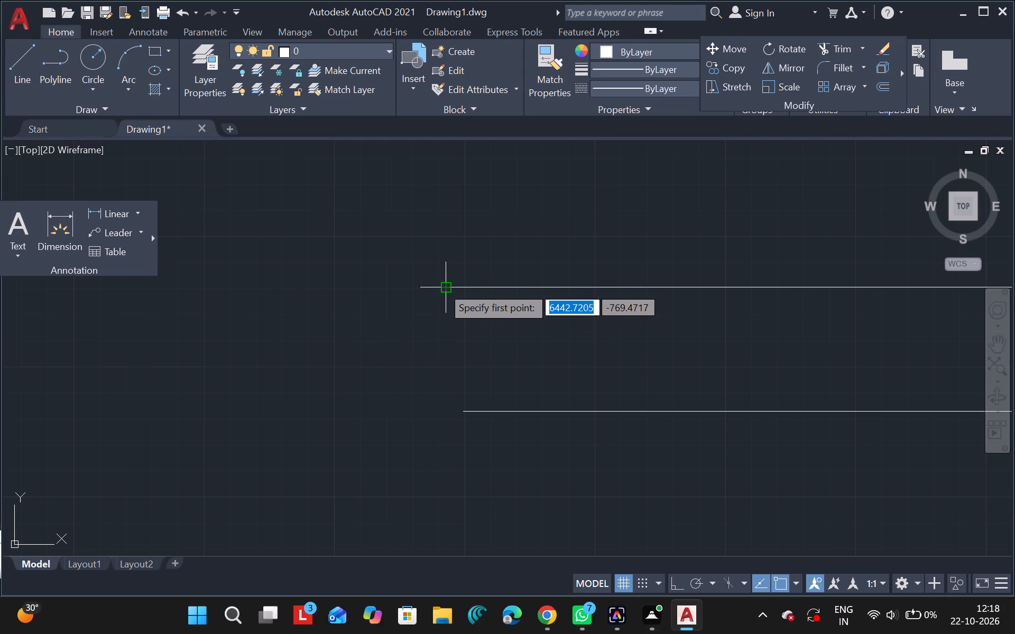
left_click_drag(444, 286, 445, 339)
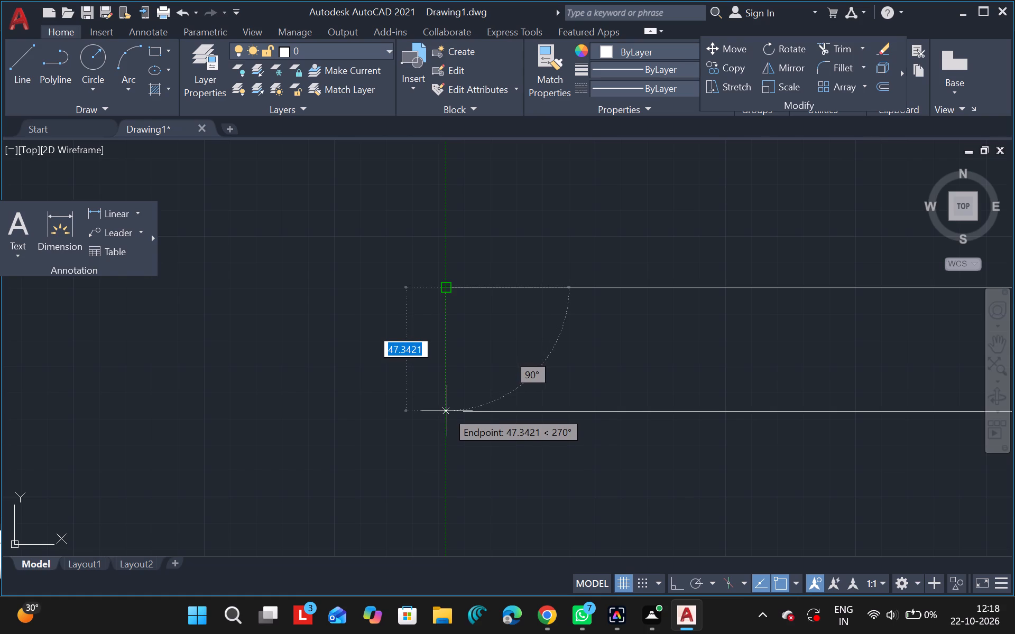
left_click_drag(447, 411, 461, 411)
left_click(461, 411)
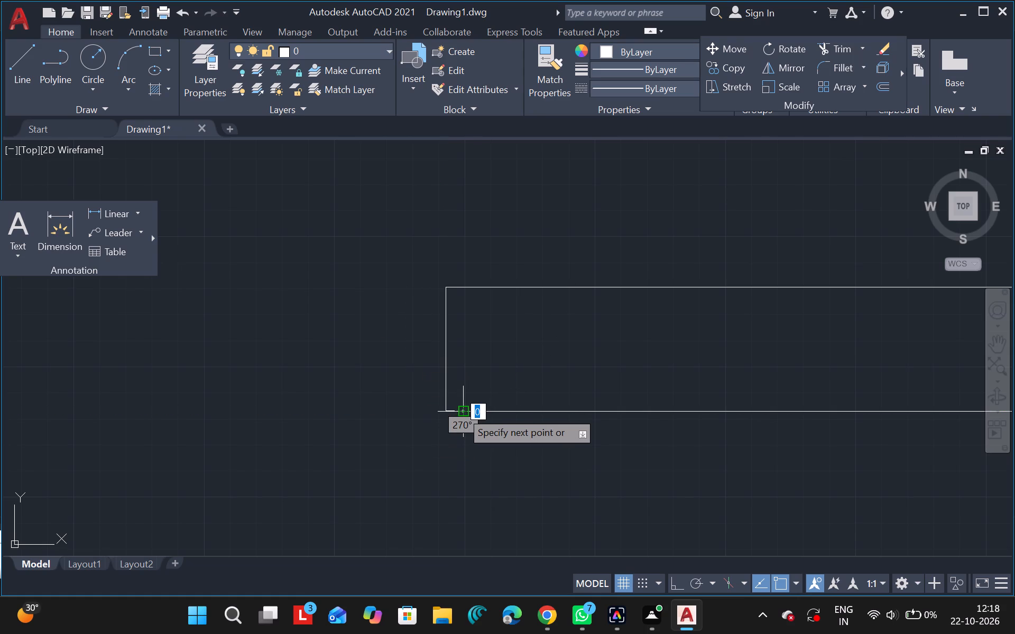
key("Escape")
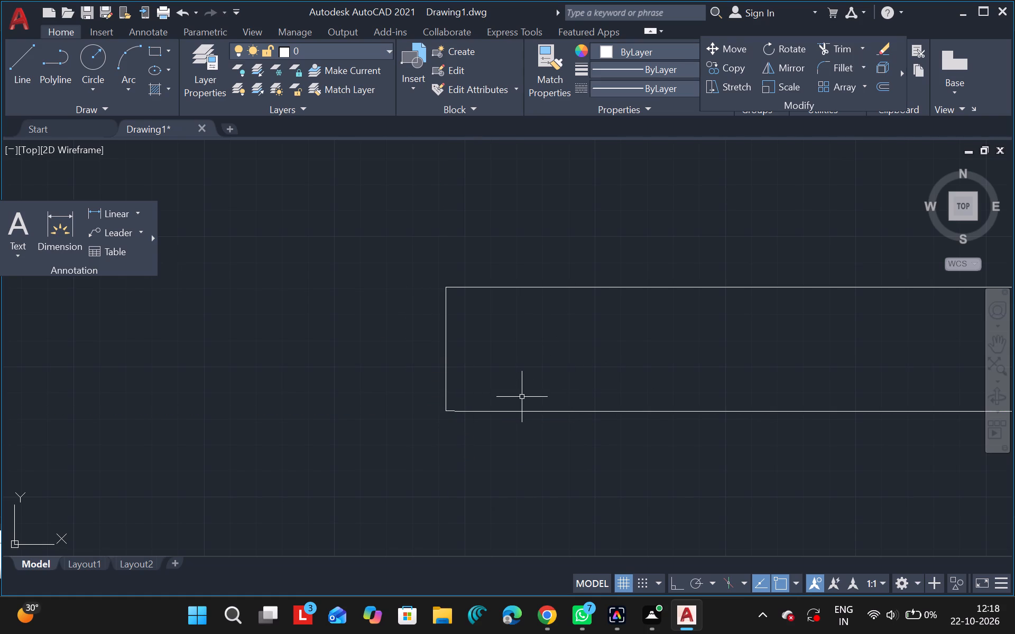
Trim away the short slanted segment between the stub's vertical end line and its lower line.
scroll(462, 409, "up", 1, "ctrl")
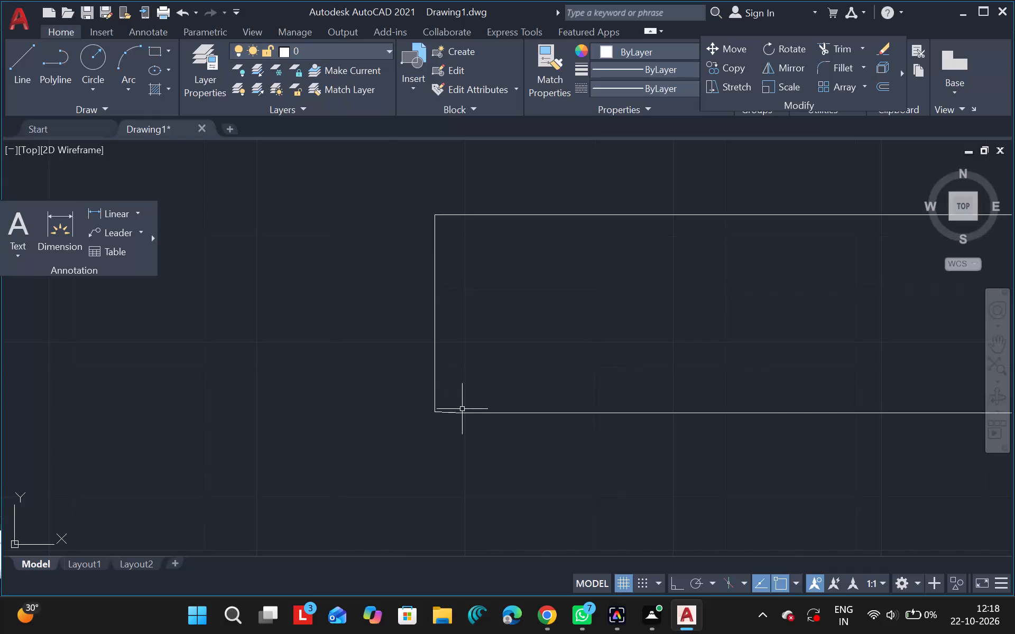
scroll(462, 409, "up", 2, "ctrl")
type("tr")
left_click(501, 491)
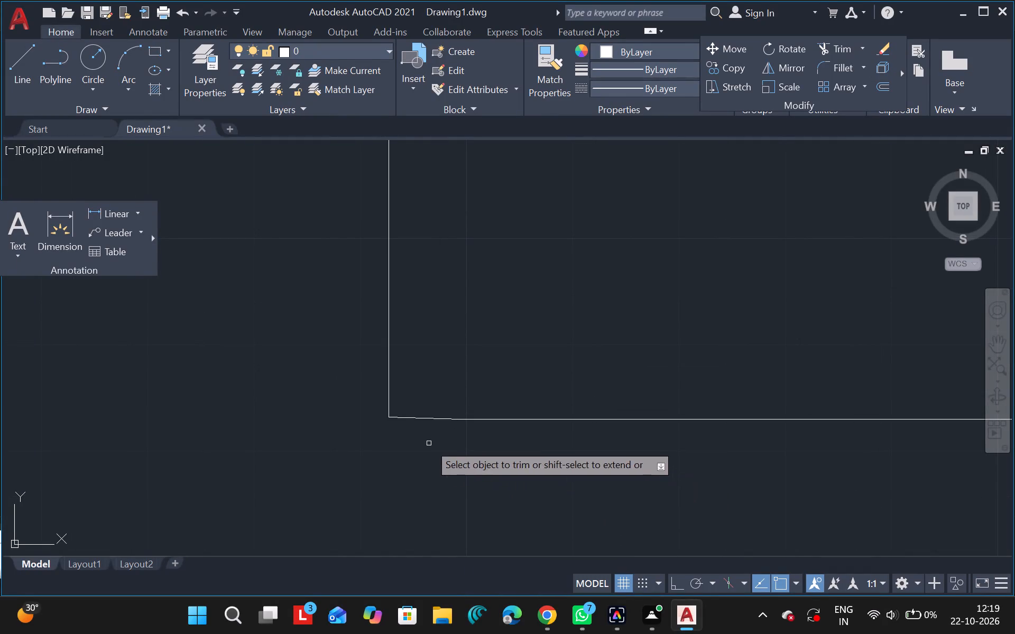
left_click(400, 418)
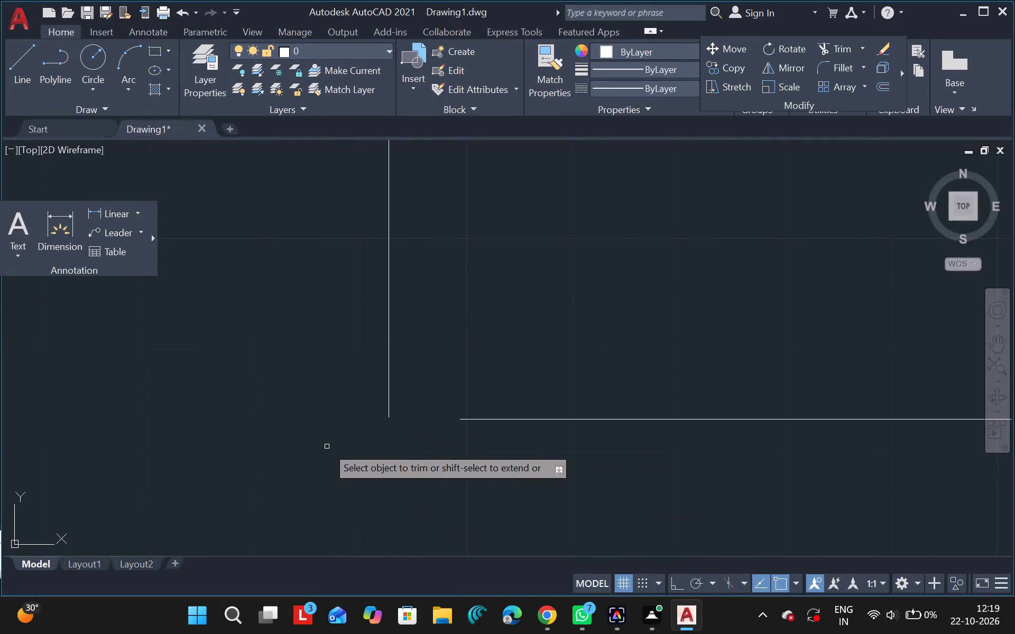
Draw a short horizontal line from the free end of the stub's lower line, running past the vertical end line.
key("Escape")
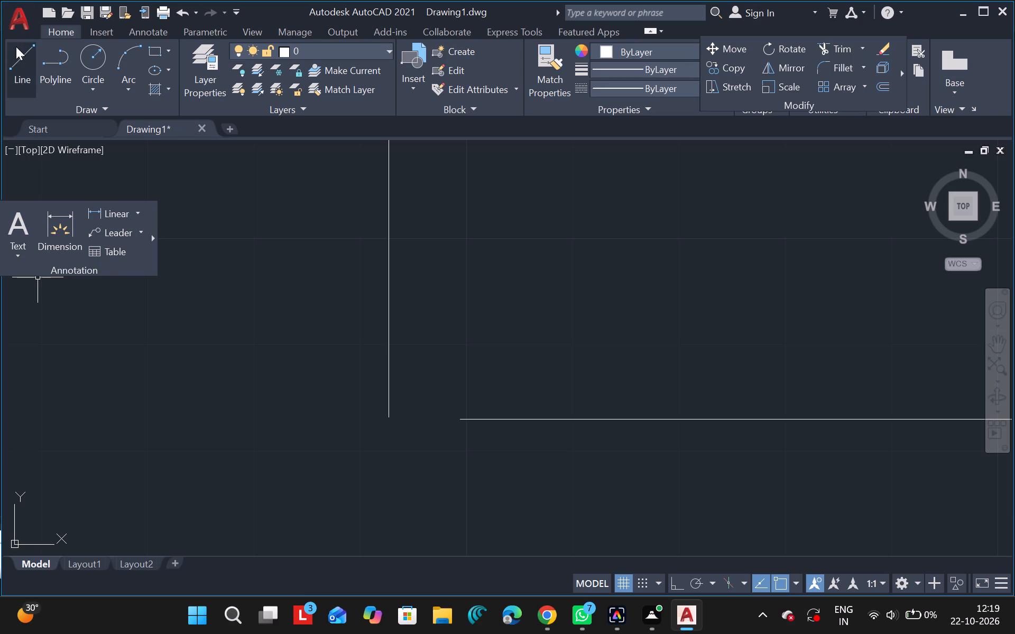
left_click(19, 53)
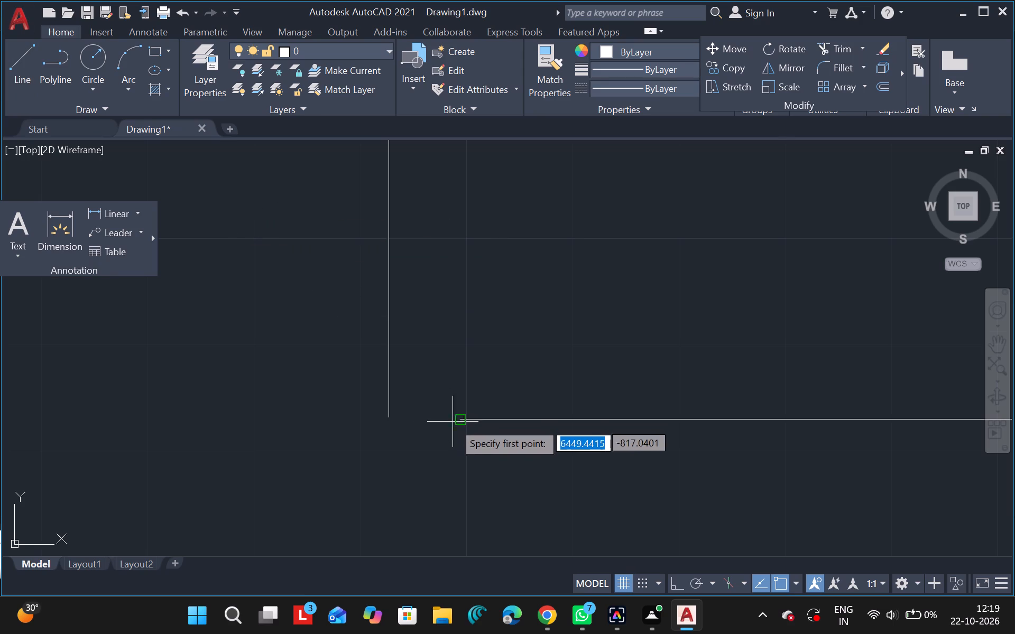
left_click_drag(460, 421, 368, 421)
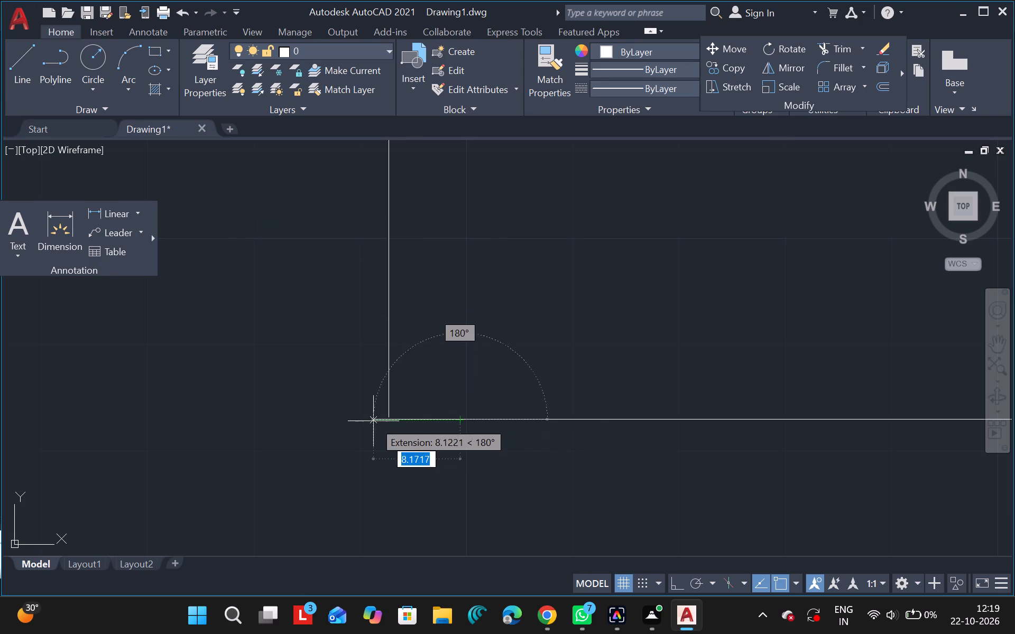
left_click_drag(368, 421, 349, 421)
left_click(349, 421)
key("Escape")
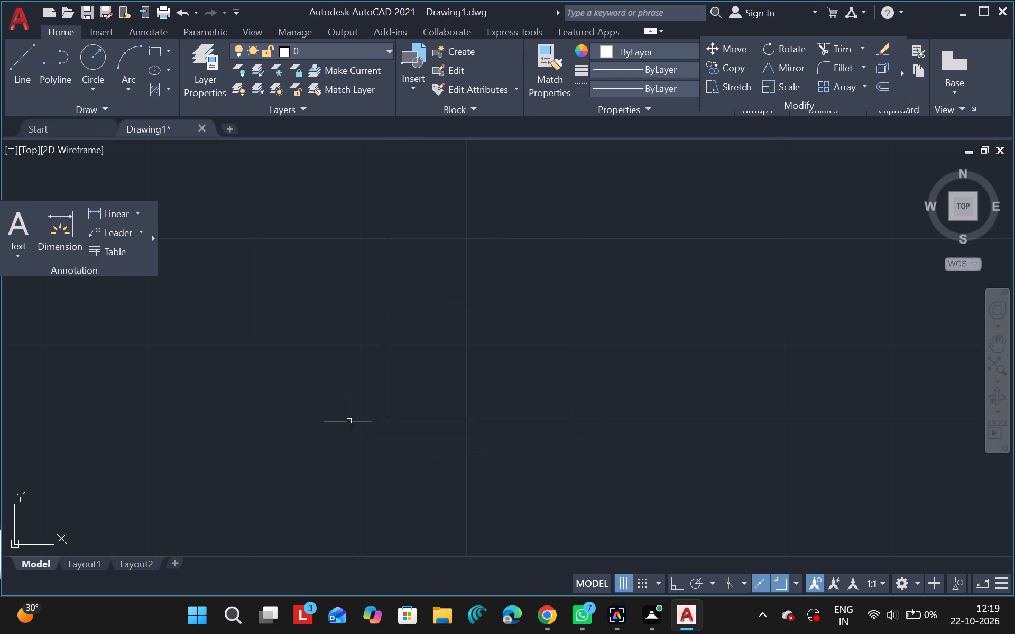
Extend the stub's vertical end line down to meet the lower horizontal line.
type("ex")
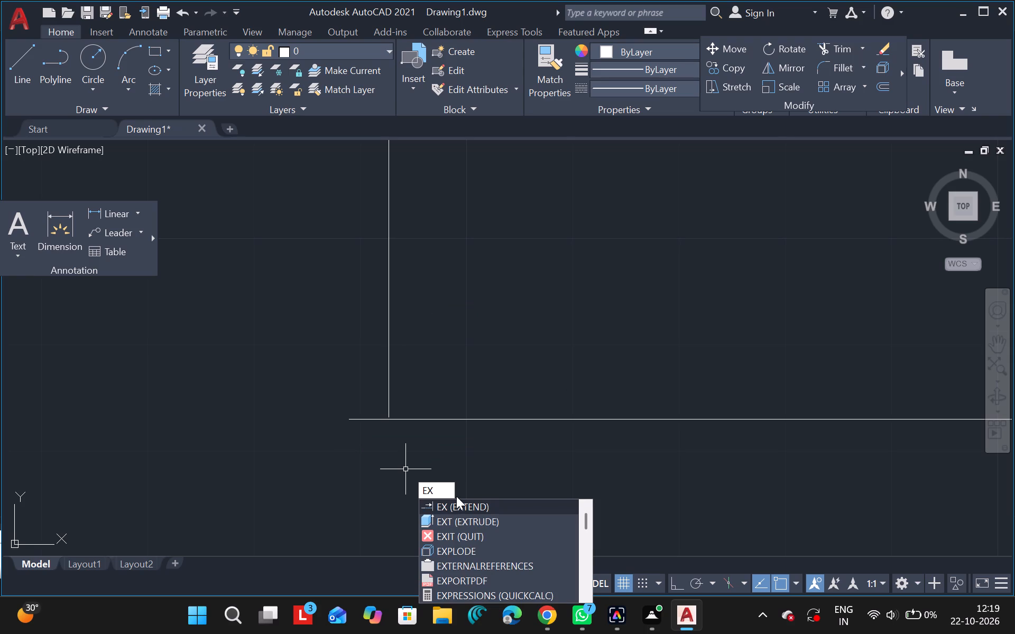
left_click(447, 508)
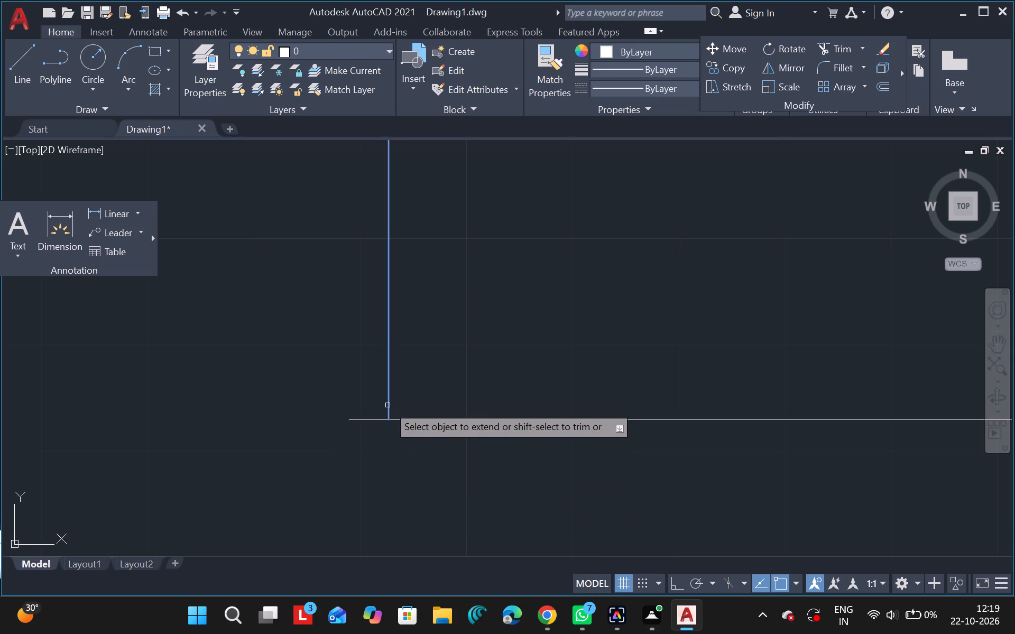
left_click_drag(387, 405, 320, 529)
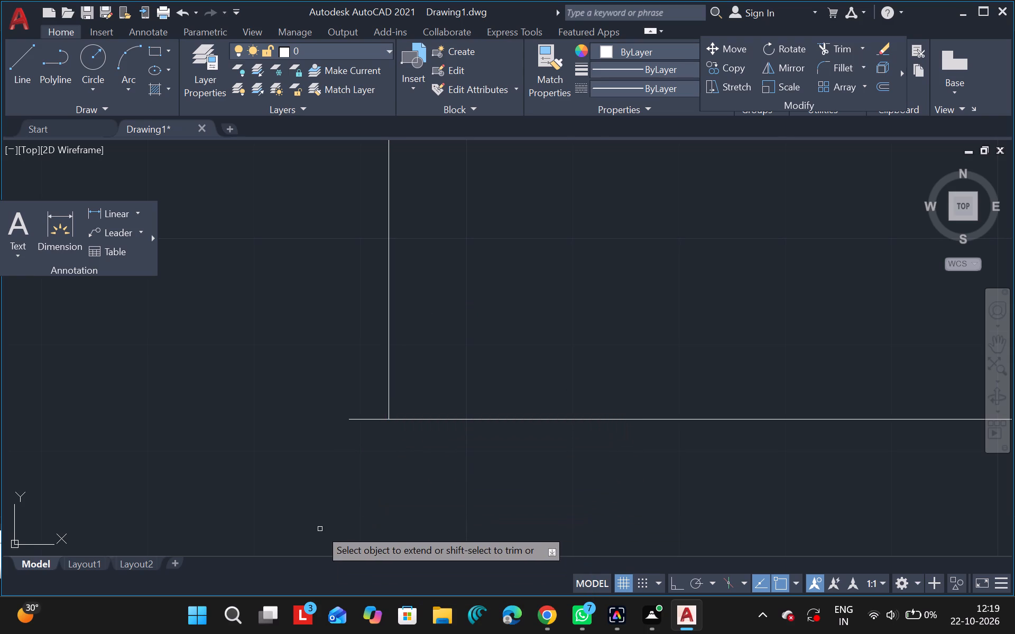
key("Escape")
Trim the overhanging piece of the lower line beyond the stub's vertical end line to square the corner.
left_click(320, 529)
key("t")
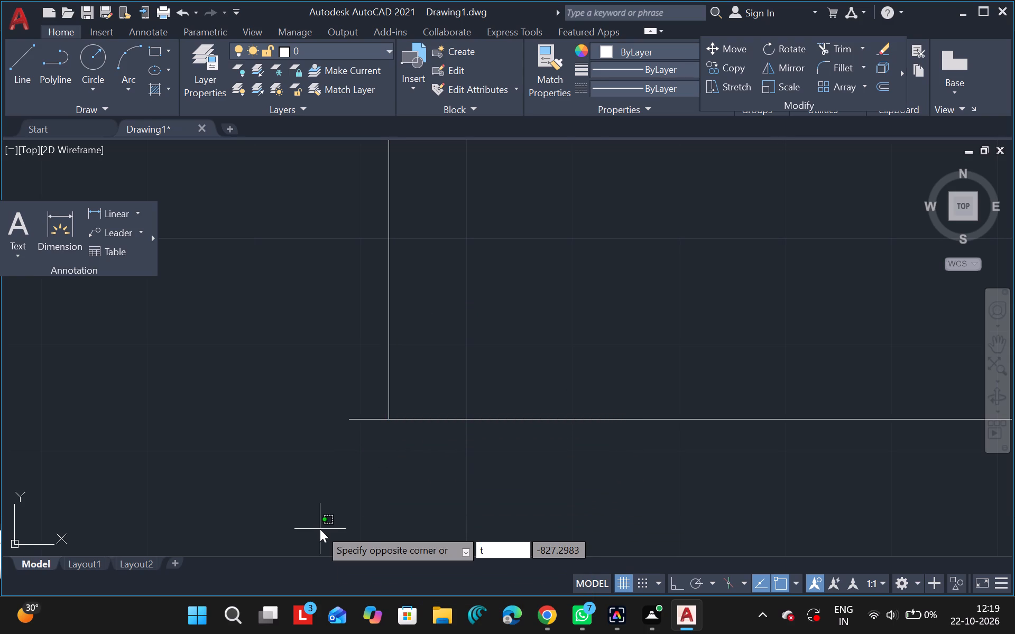
key("Escape")
type("tr")
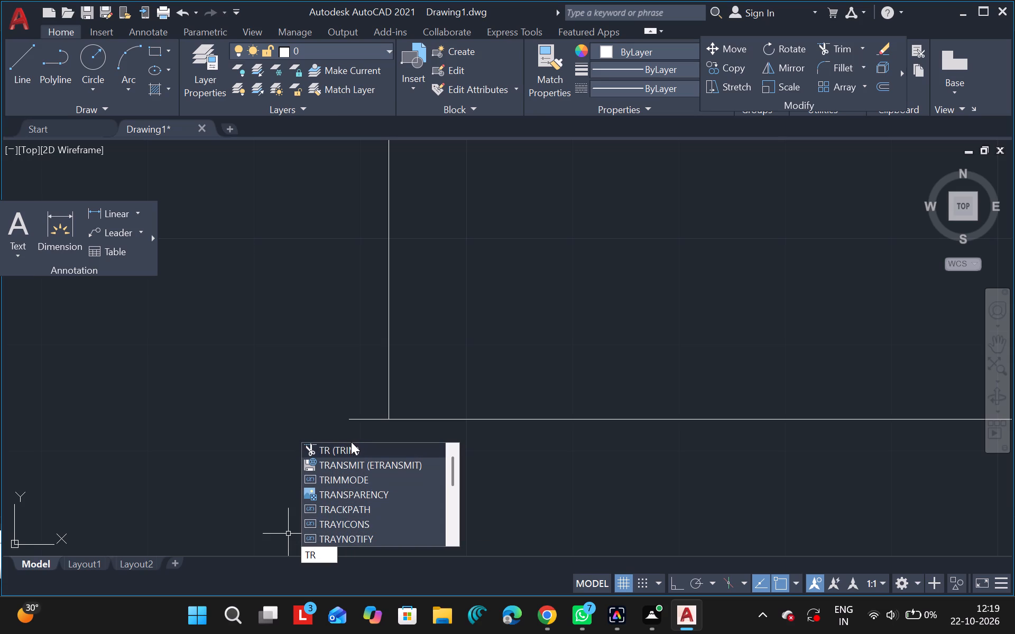
left_click_drag(346, 447, 367, 417)
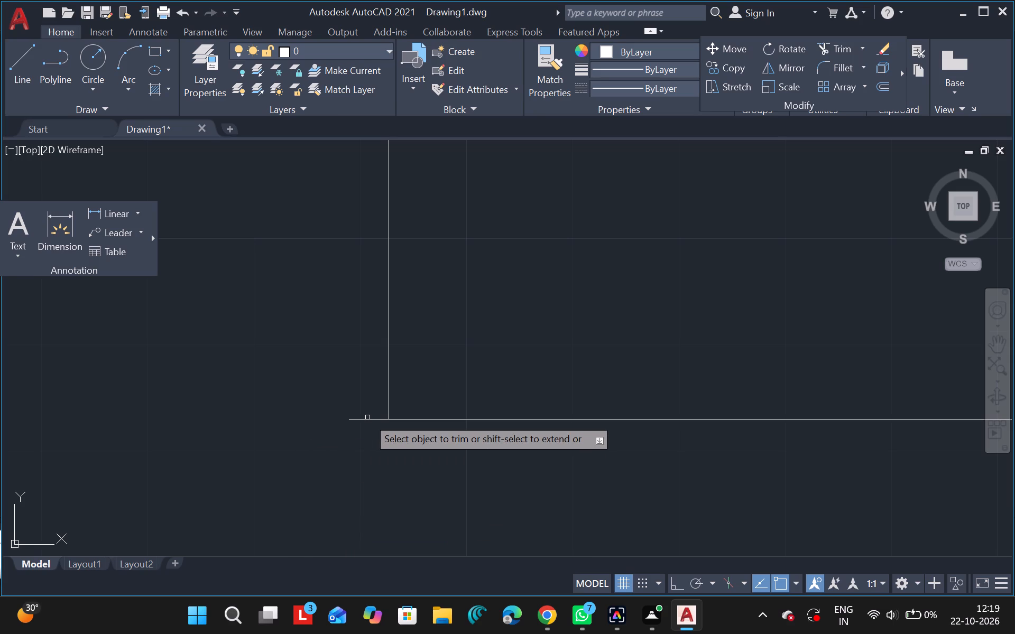
left_click_drag(367, 417, 363, 422)
left_click(363, 422)
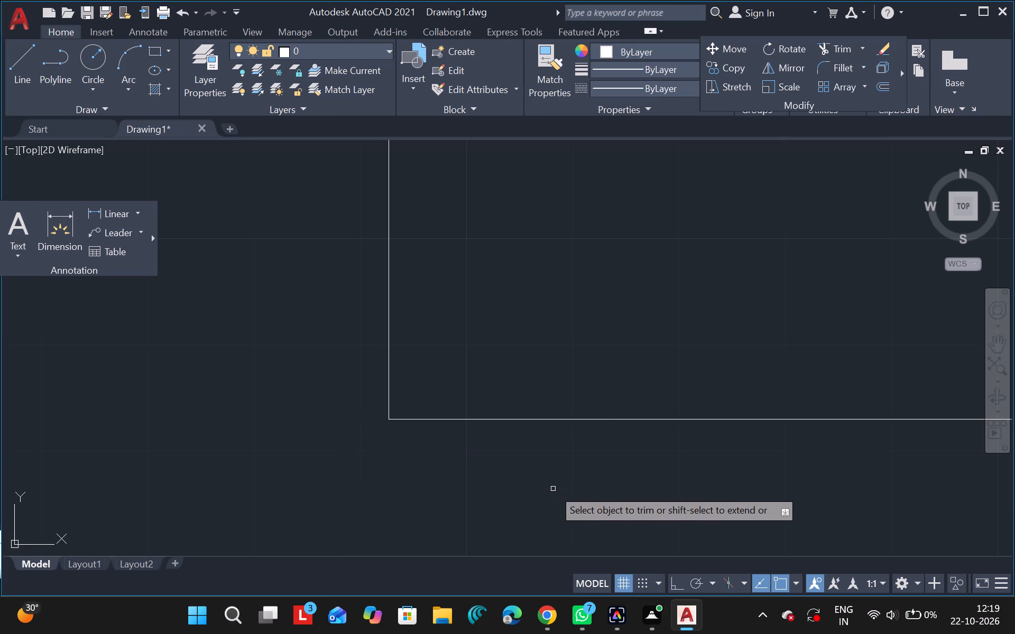
key("Escape")
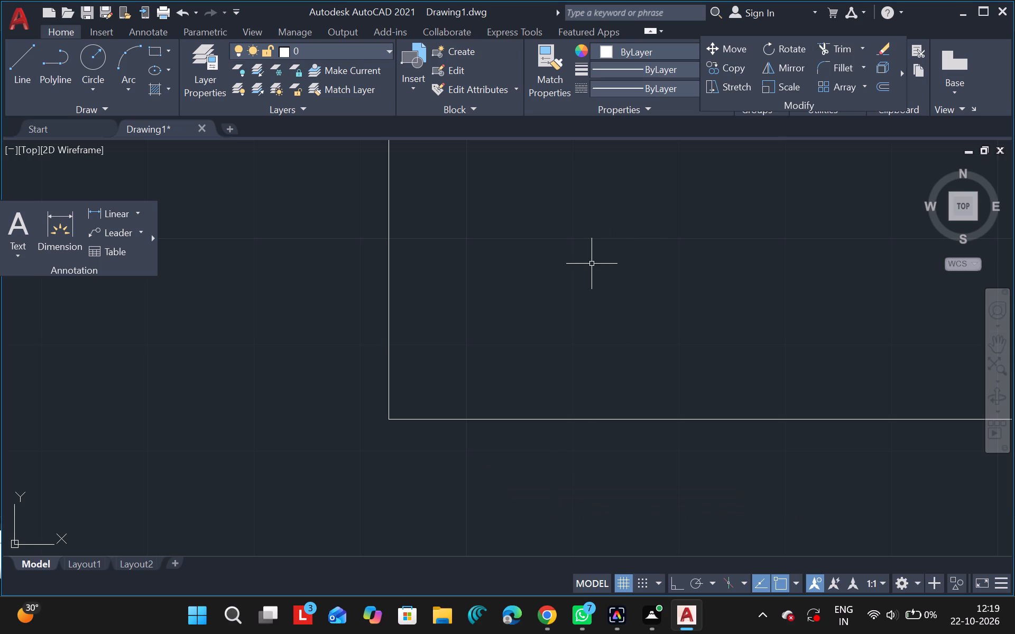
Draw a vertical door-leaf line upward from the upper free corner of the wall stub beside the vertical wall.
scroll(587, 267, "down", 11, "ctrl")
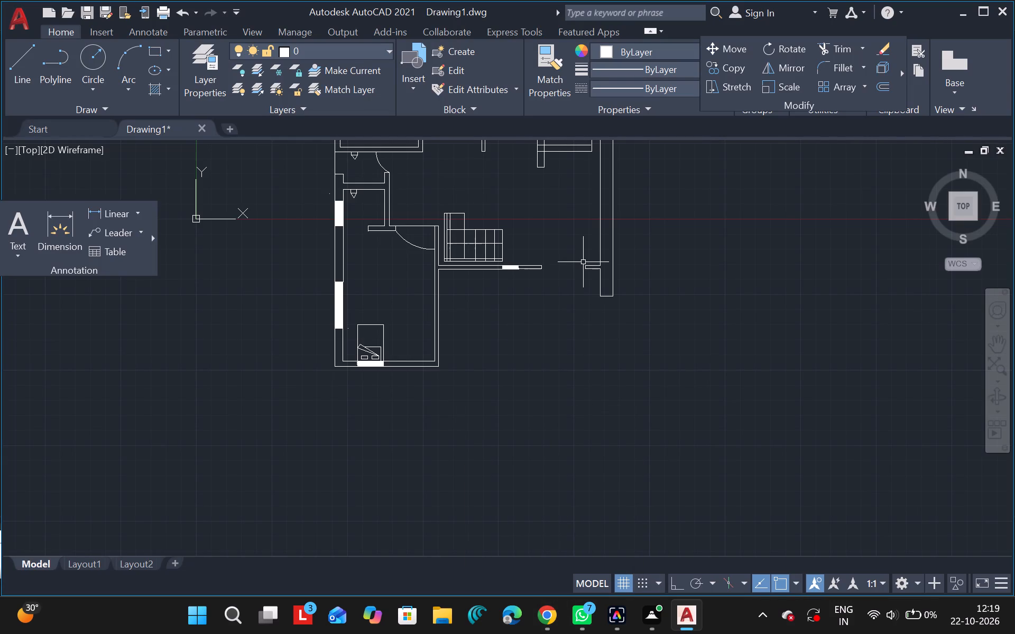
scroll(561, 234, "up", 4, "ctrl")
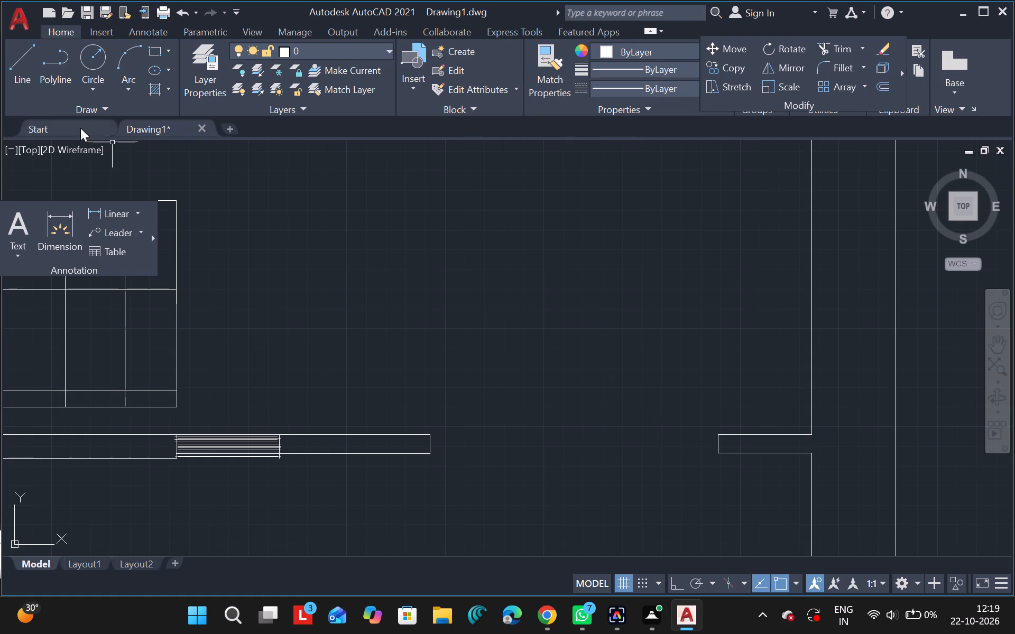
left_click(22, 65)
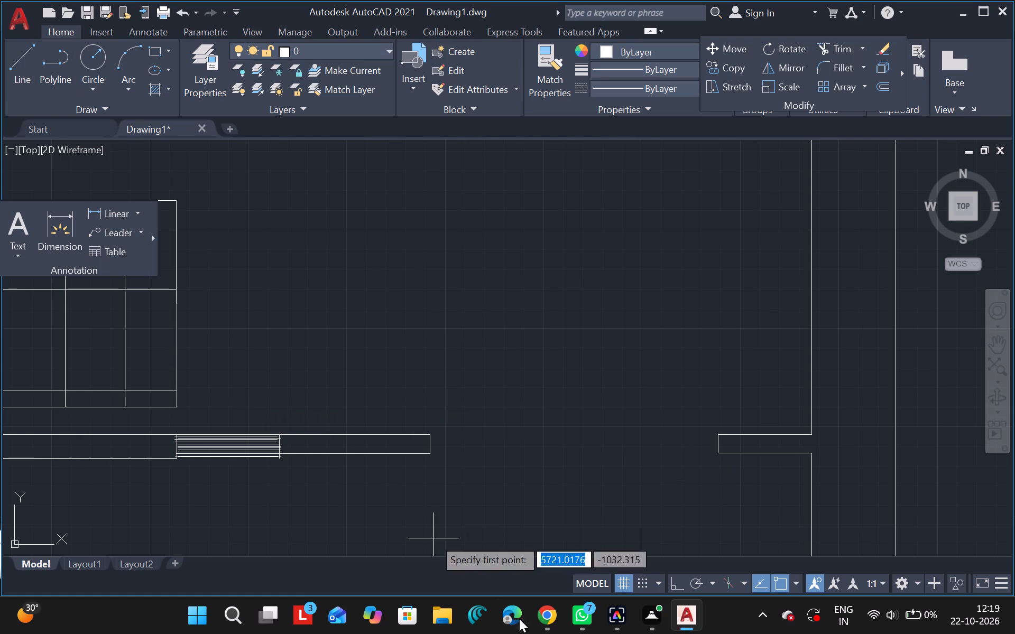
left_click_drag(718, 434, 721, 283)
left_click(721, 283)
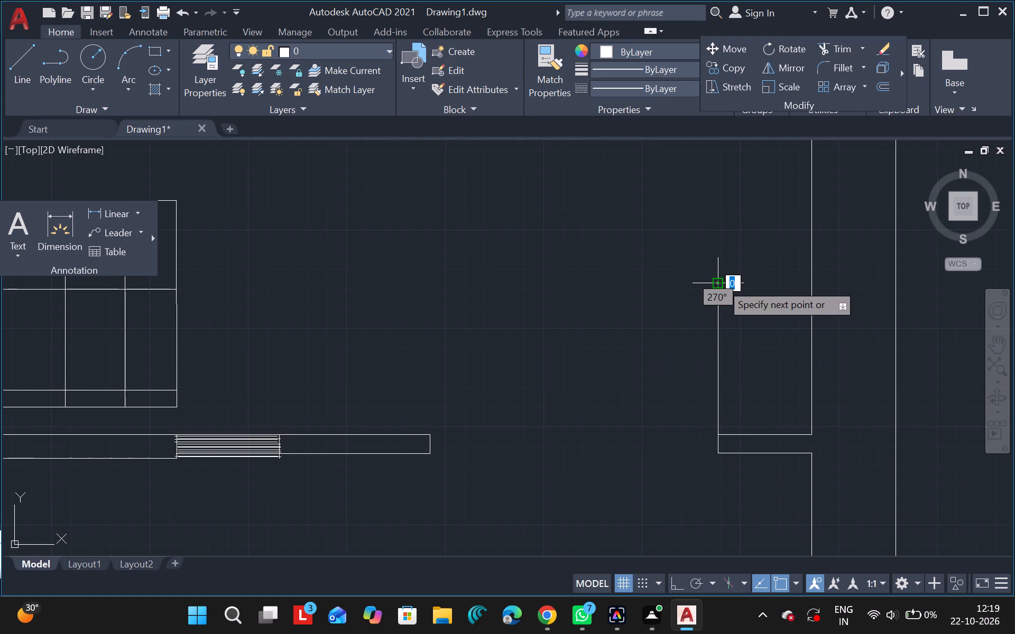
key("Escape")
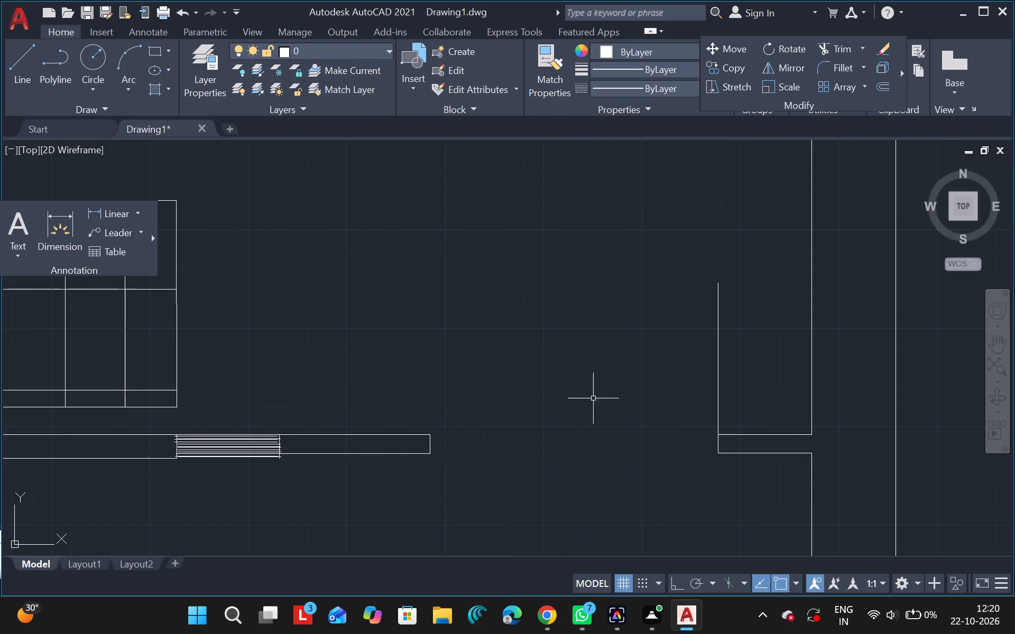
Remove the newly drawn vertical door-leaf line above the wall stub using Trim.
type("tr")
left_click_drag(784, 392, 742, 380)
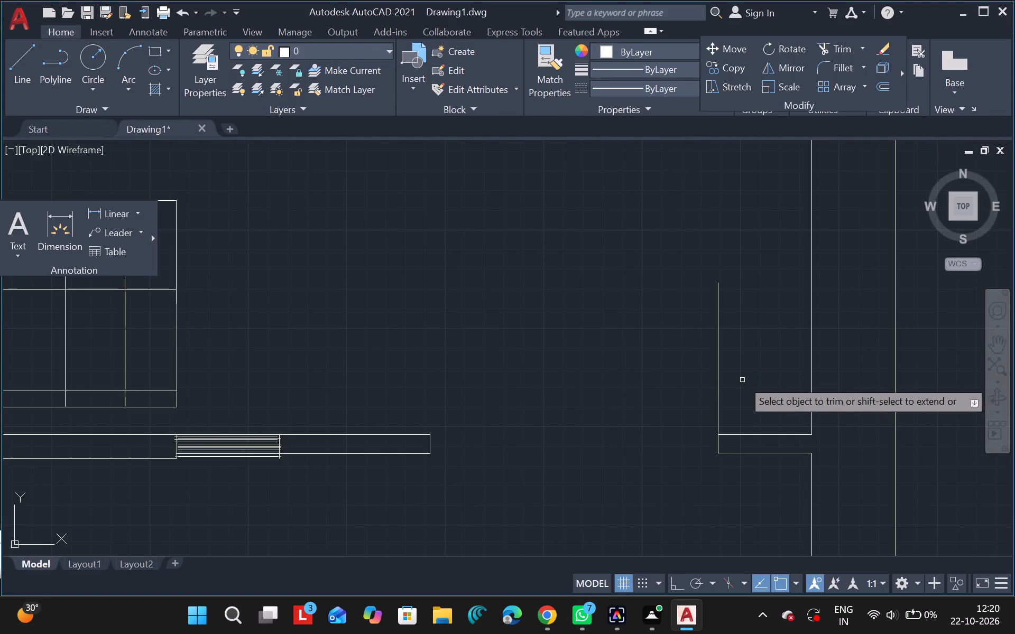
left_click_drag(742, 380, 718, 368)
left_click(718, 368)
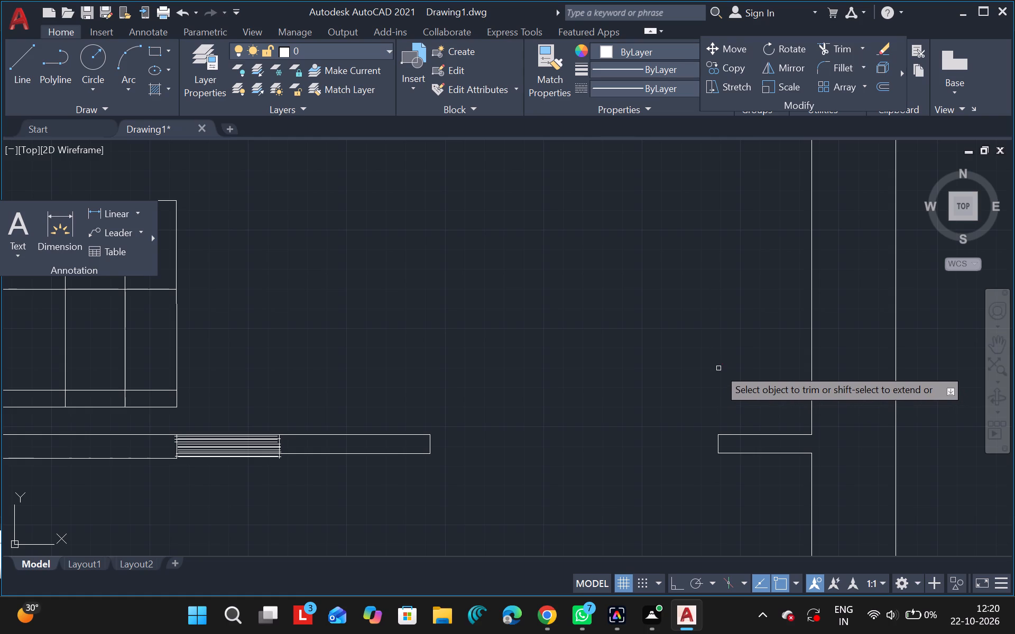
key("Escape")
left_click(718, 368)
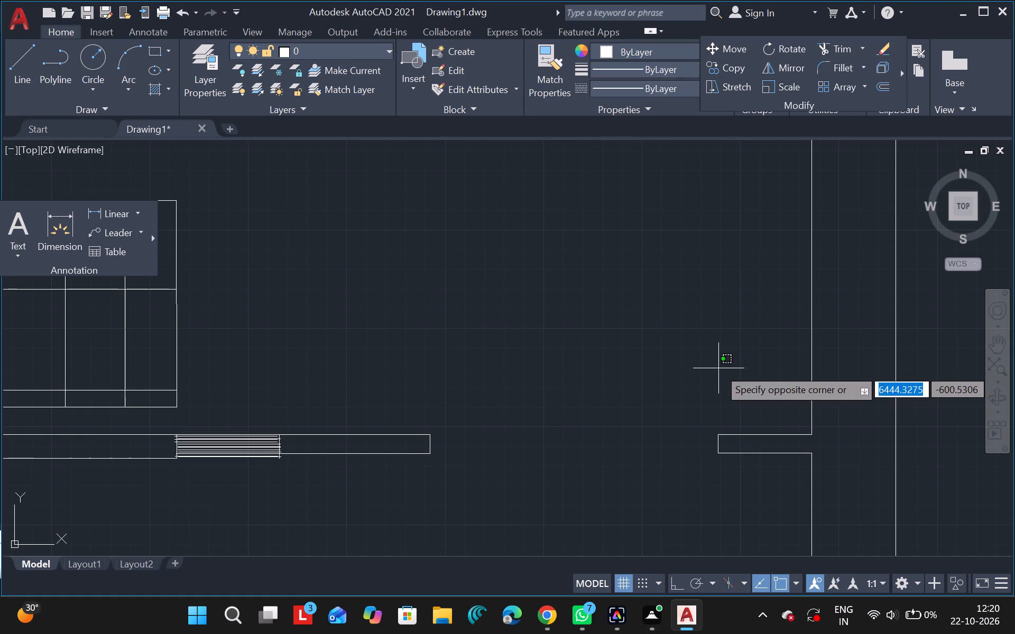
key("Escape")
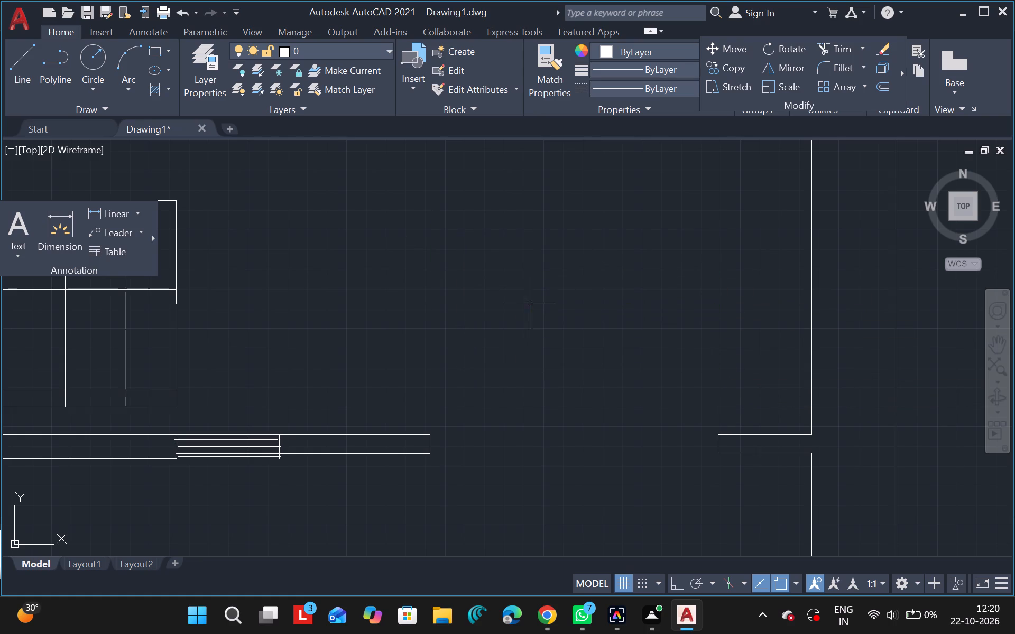
Draw a vertical door-leaf line about 209 units up from the wall stub's upper free corner.
left_click(22, 45)
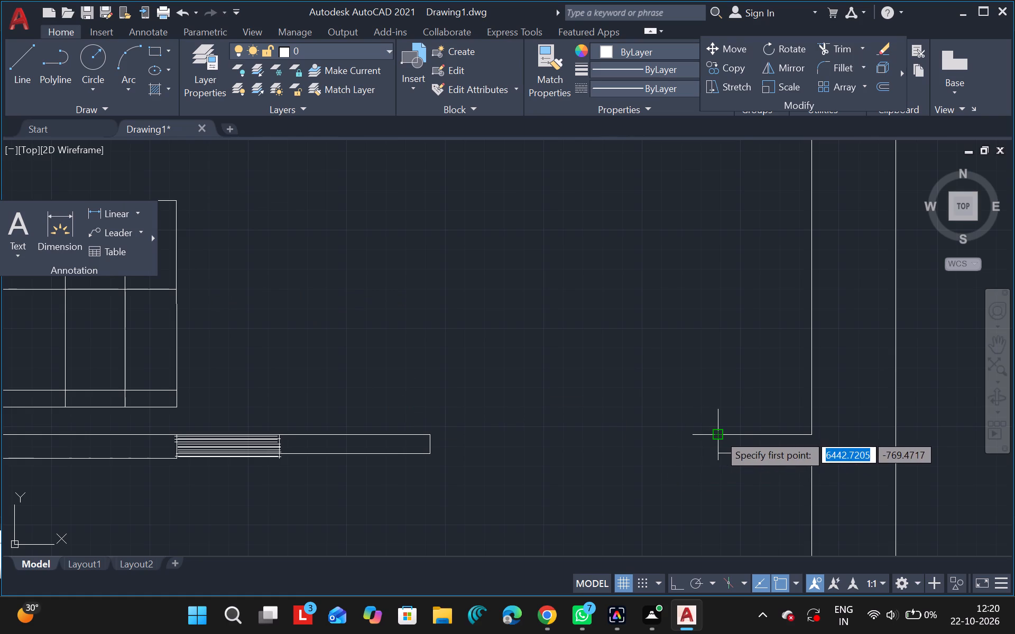
left_click_drag(718, 434, 718, 370)
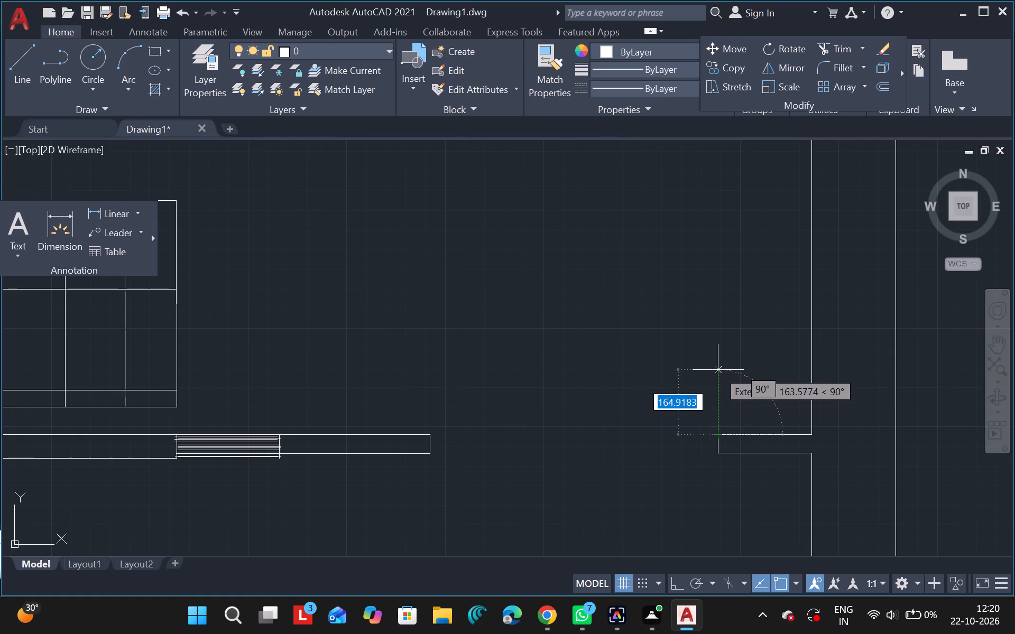
left_click_drag(718, 370, 718, 369)
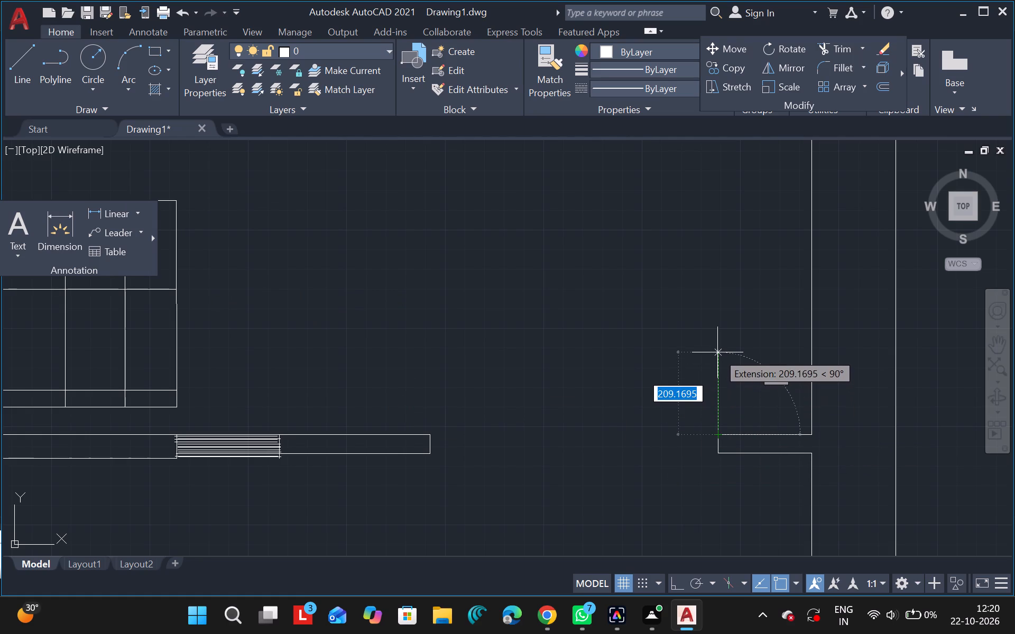
left_click(717, 352)
key("Escape")
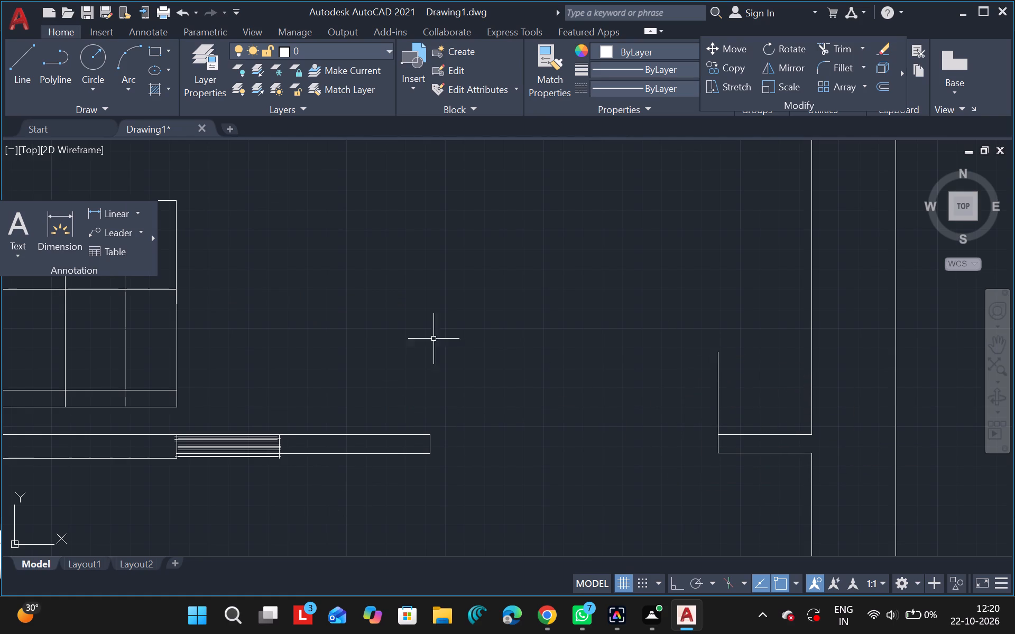
Draw a three-point door-swing arc from the leaf line's top through the opposite wall end's upper corner, ending below the wall.
left_click(119, 60)
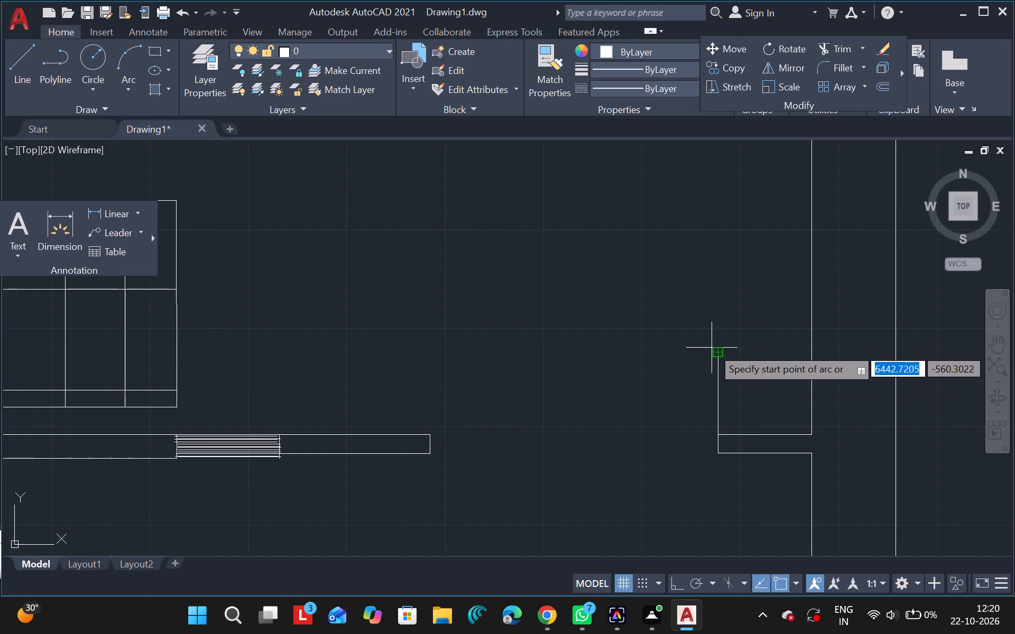
left_click_drag(717, 349, 440, 428)
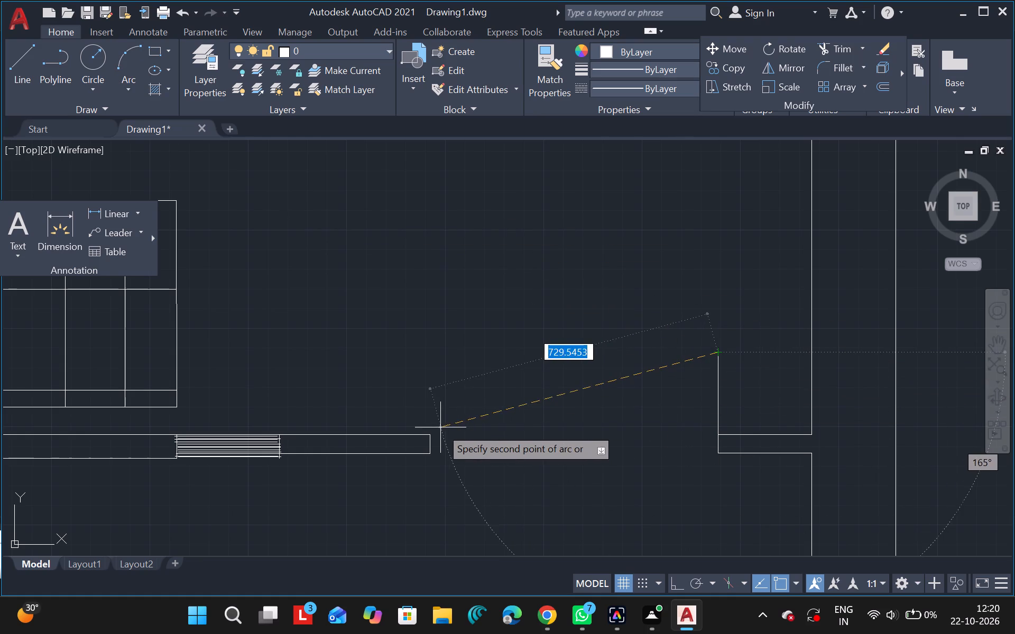
left_click_drag(440, 428, 428, 431)
left_click(428, 431)
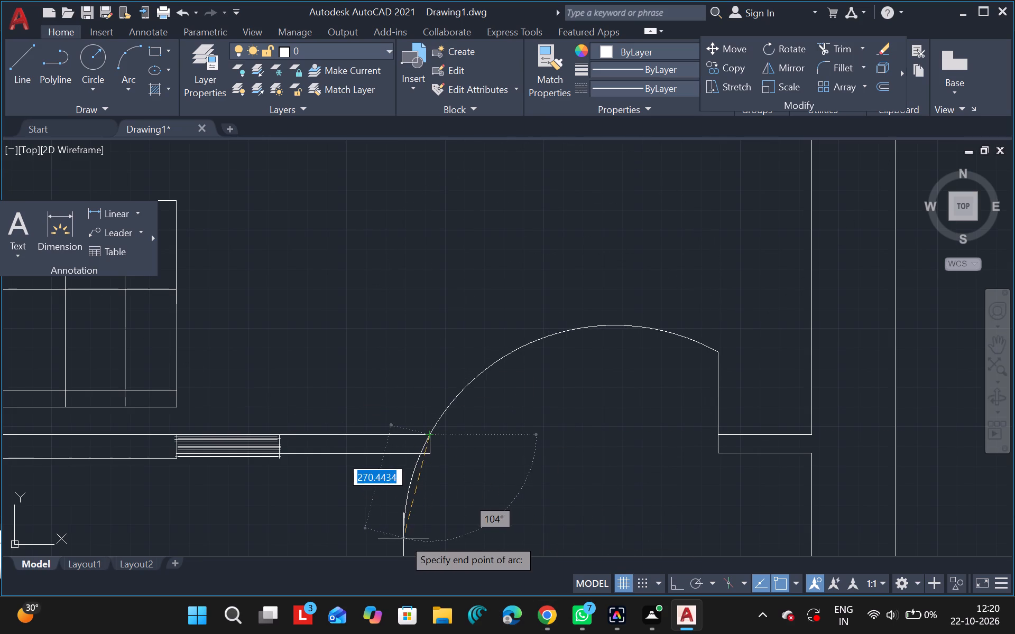
left_click(357, 550)
key("Escape")
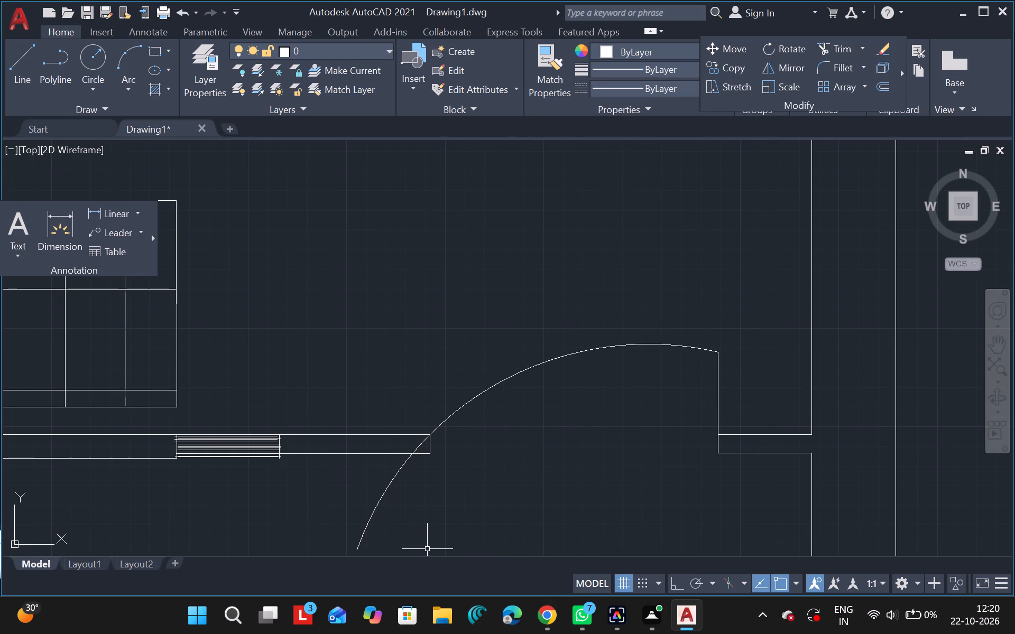
Trim the arc portions inside and below the horizontal wall so the swing ends at the wall end's upper corner.
type("tr")
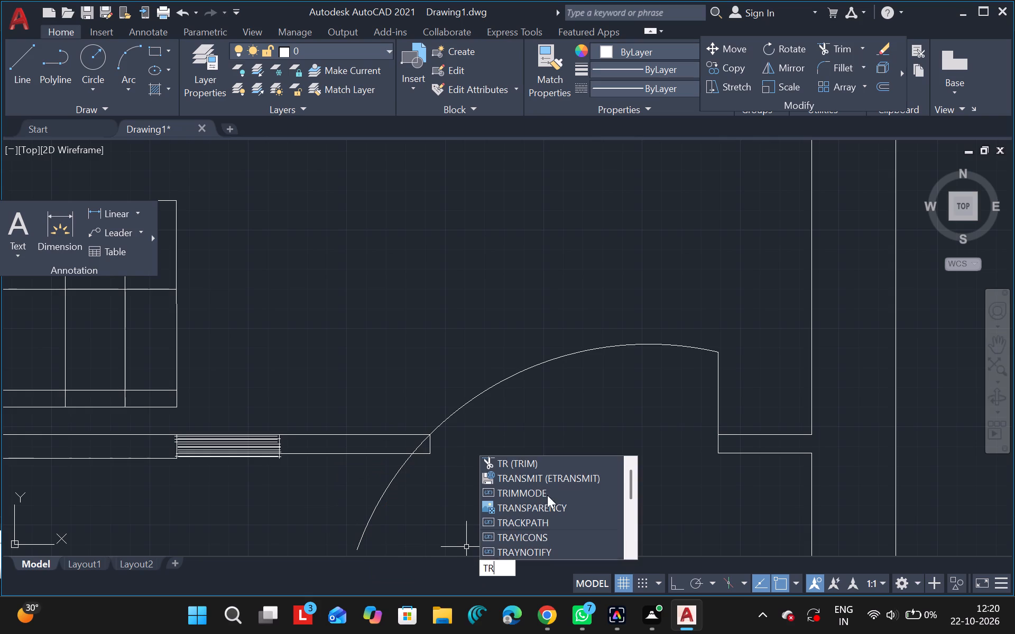
left_click(520, 460)
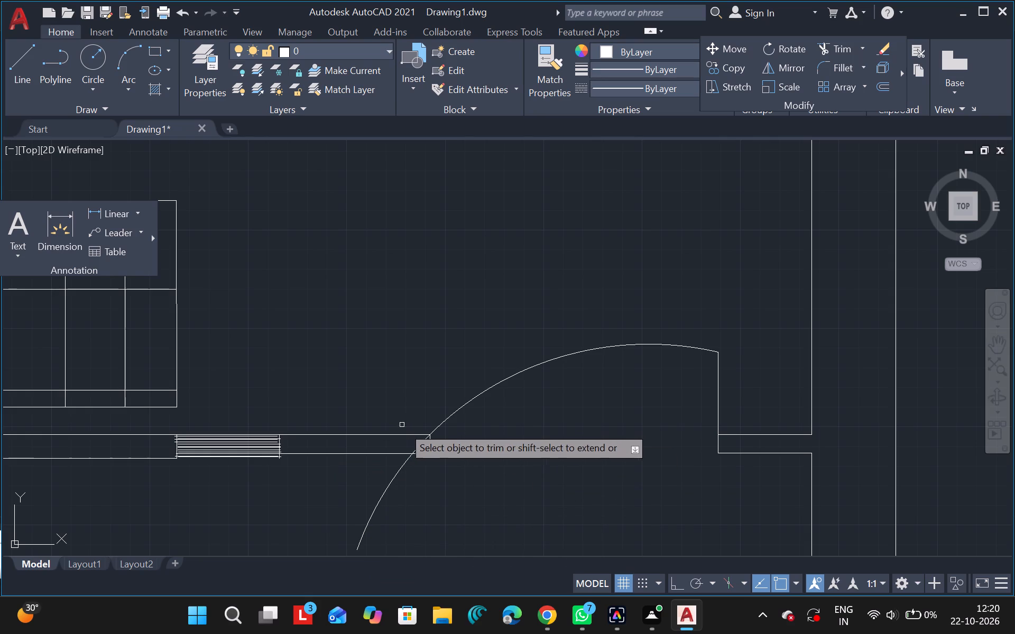
left_click_drag(423, 445, 393, 492)
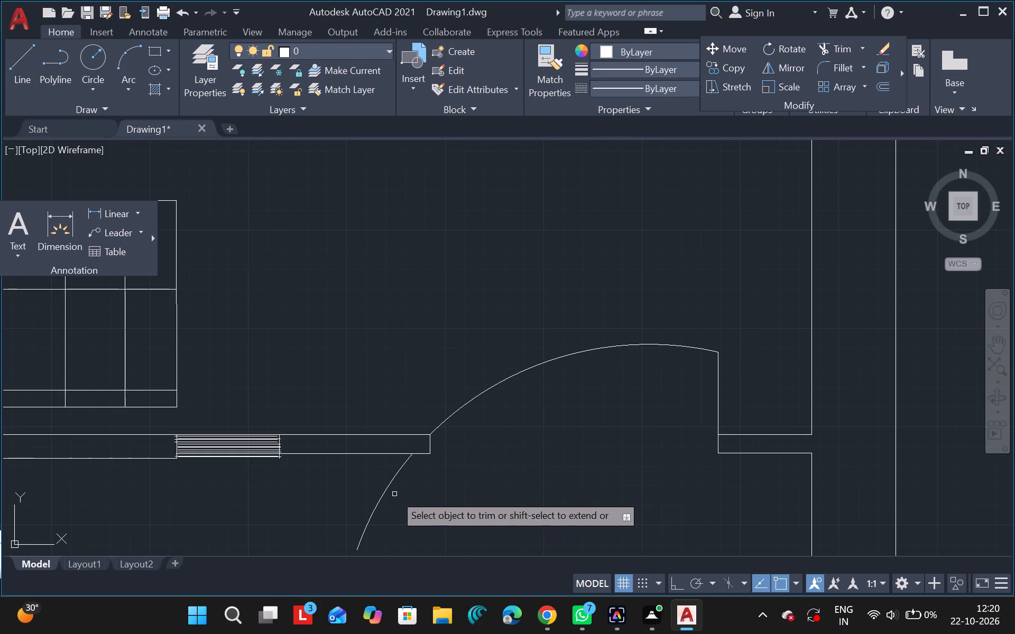
left_click_drag(393, 492, 386, 488)
left_click(386, 488)
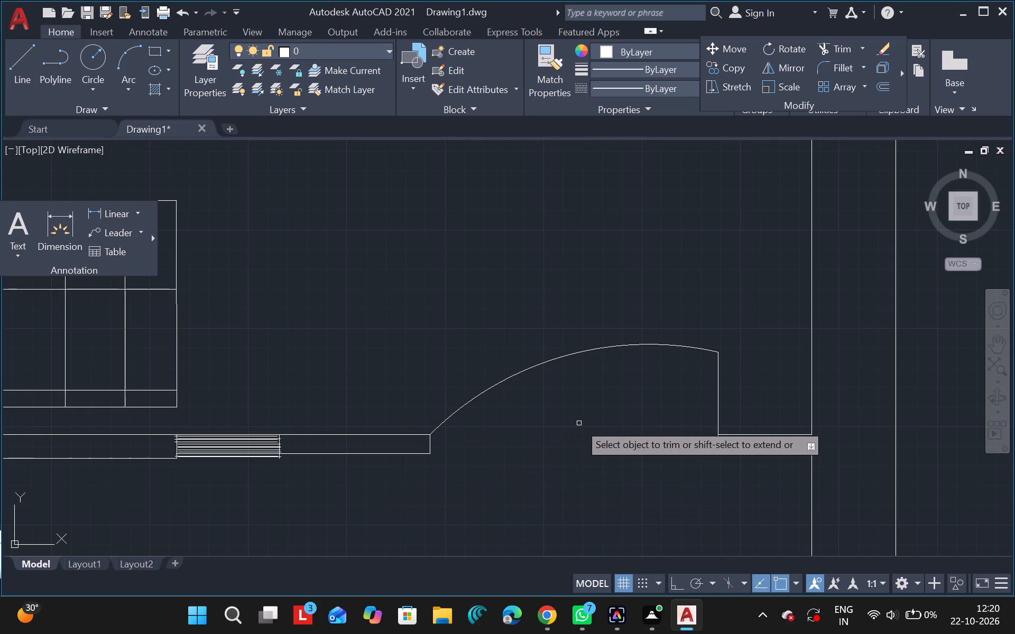
scroll(579, 423, "down", 4, "ctrl")
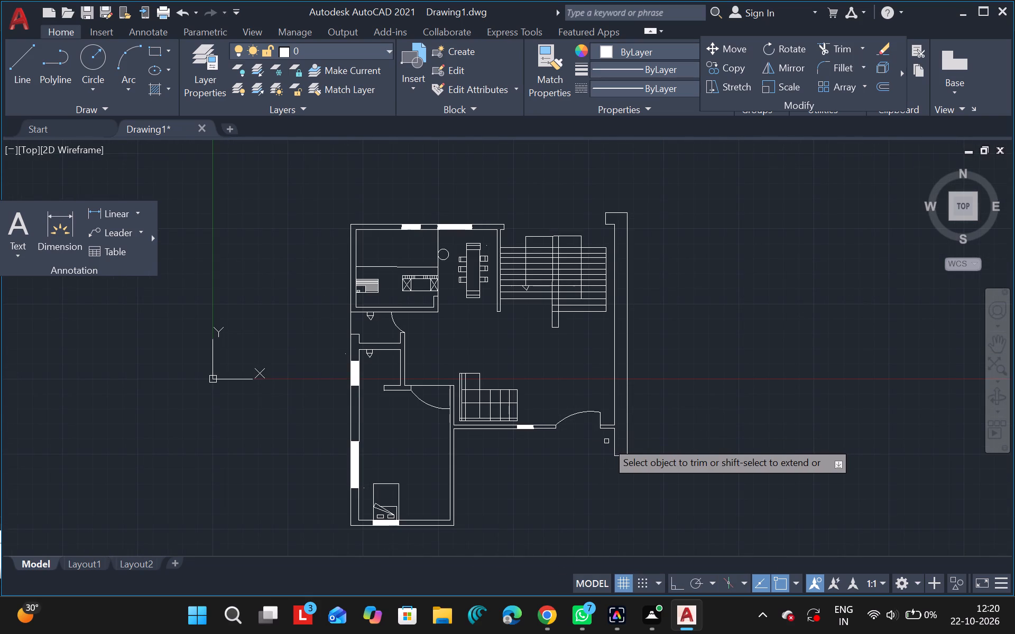
key("Escape")
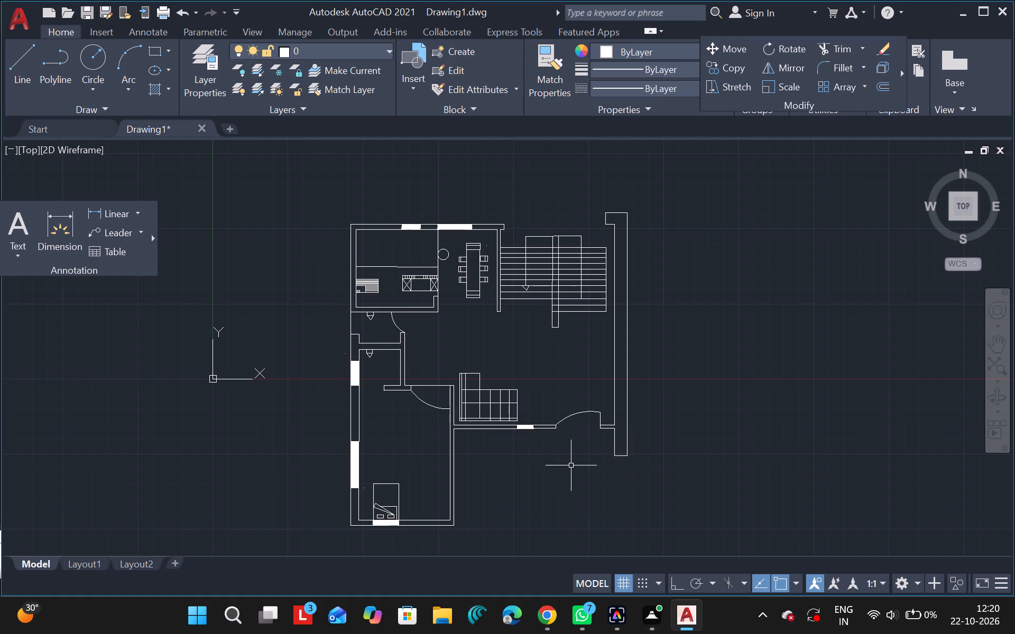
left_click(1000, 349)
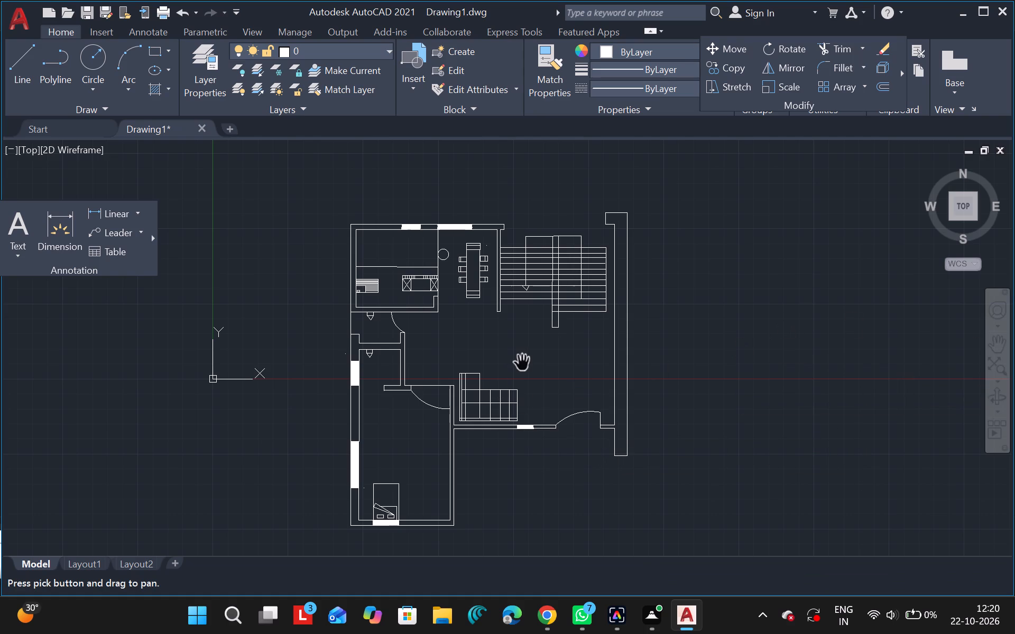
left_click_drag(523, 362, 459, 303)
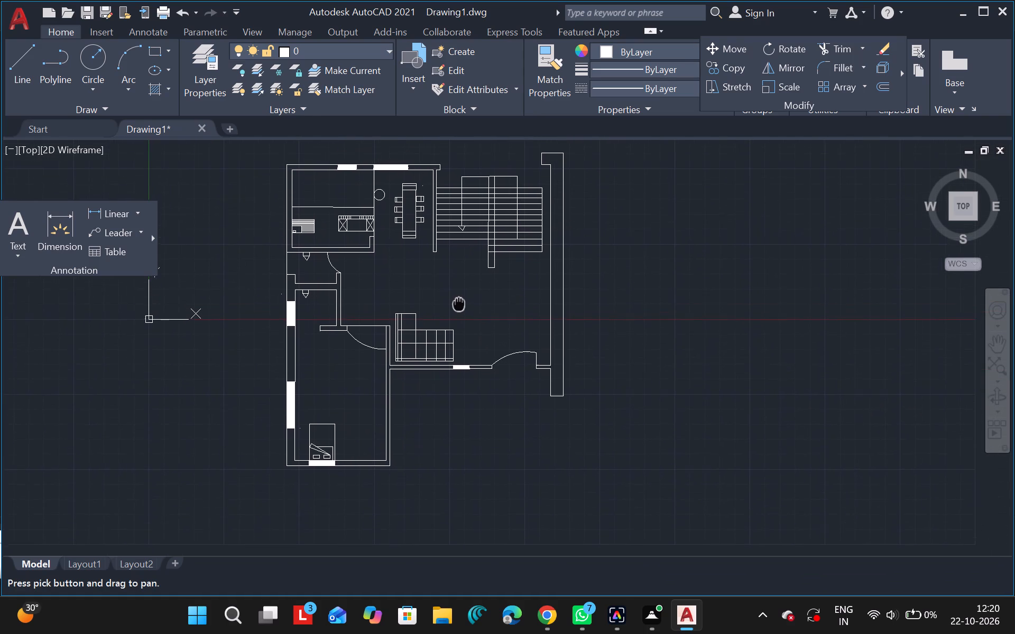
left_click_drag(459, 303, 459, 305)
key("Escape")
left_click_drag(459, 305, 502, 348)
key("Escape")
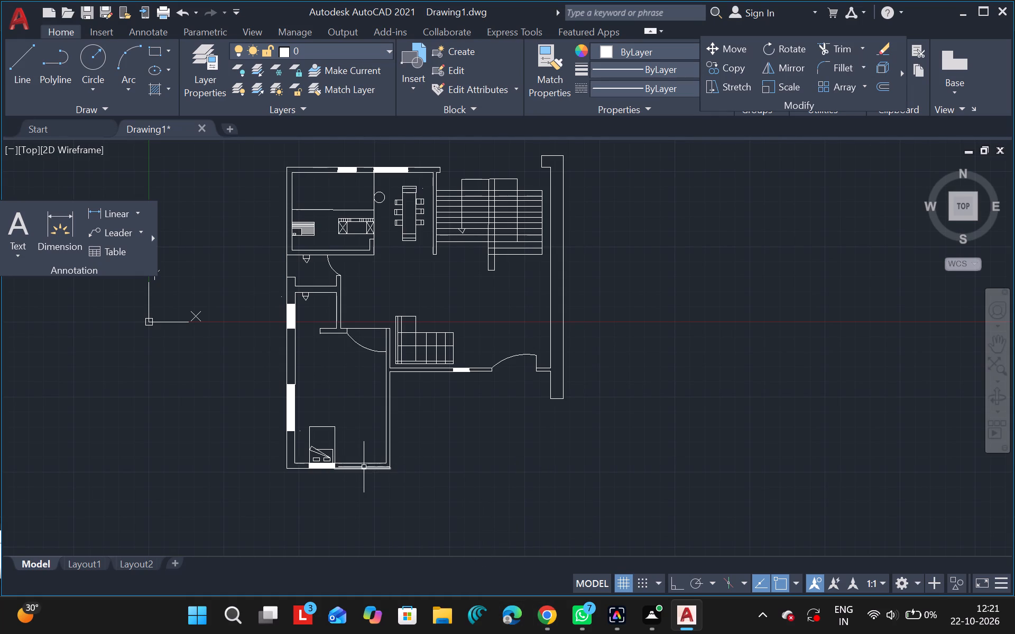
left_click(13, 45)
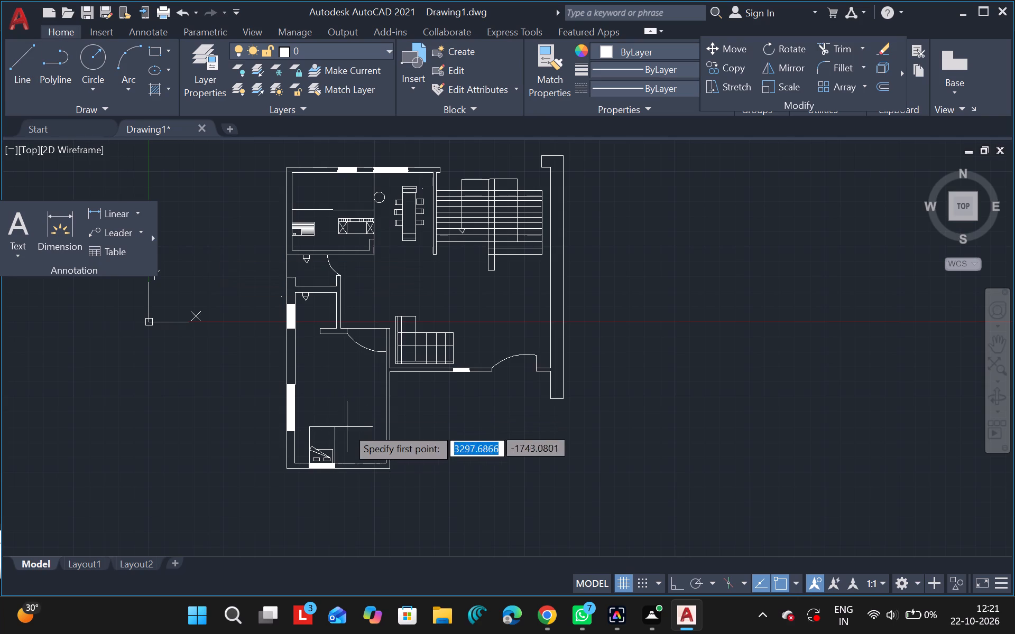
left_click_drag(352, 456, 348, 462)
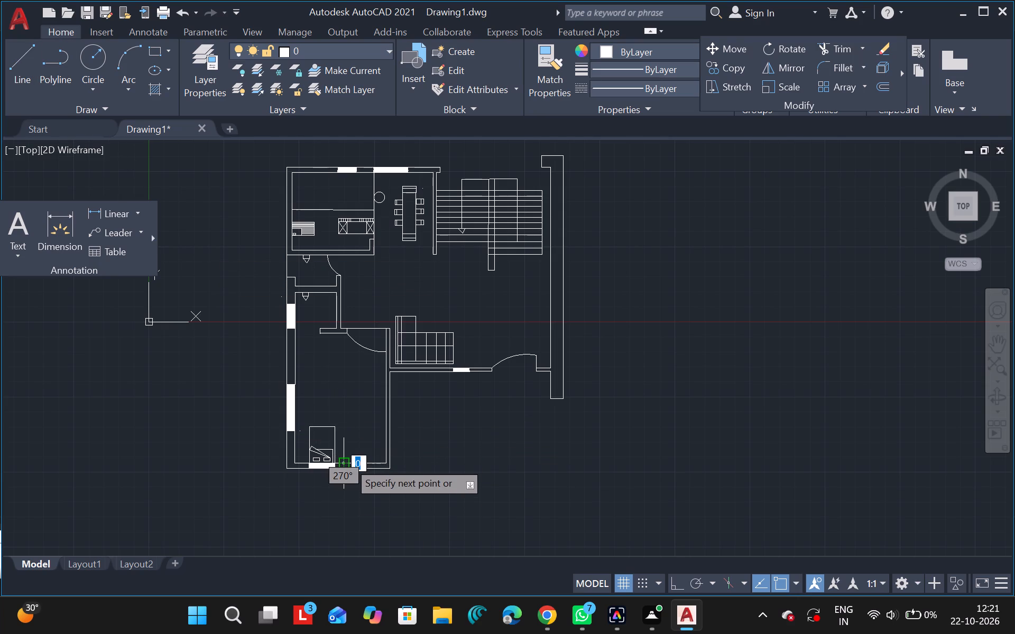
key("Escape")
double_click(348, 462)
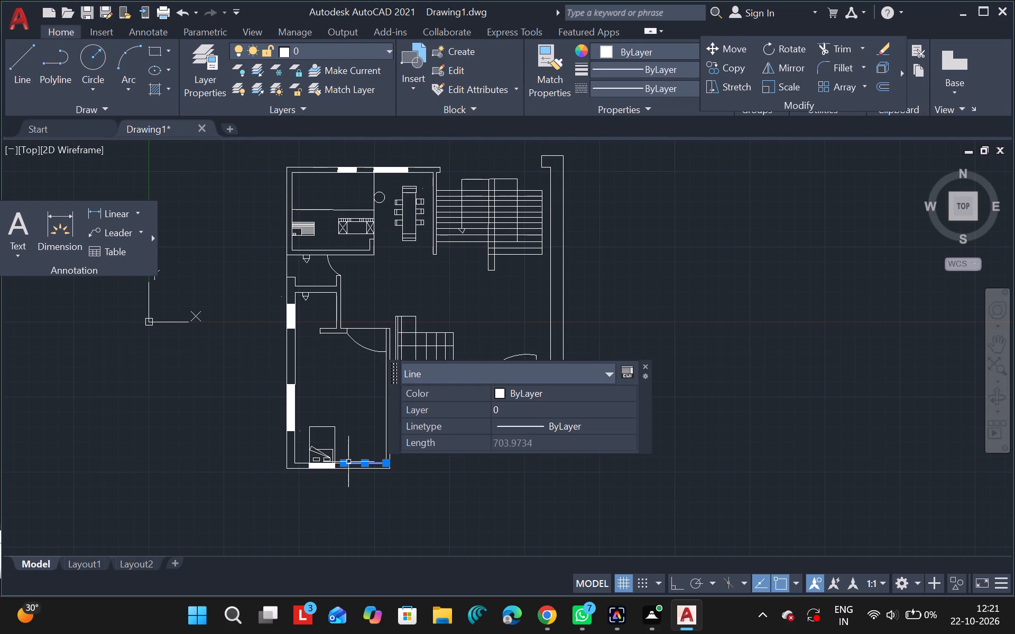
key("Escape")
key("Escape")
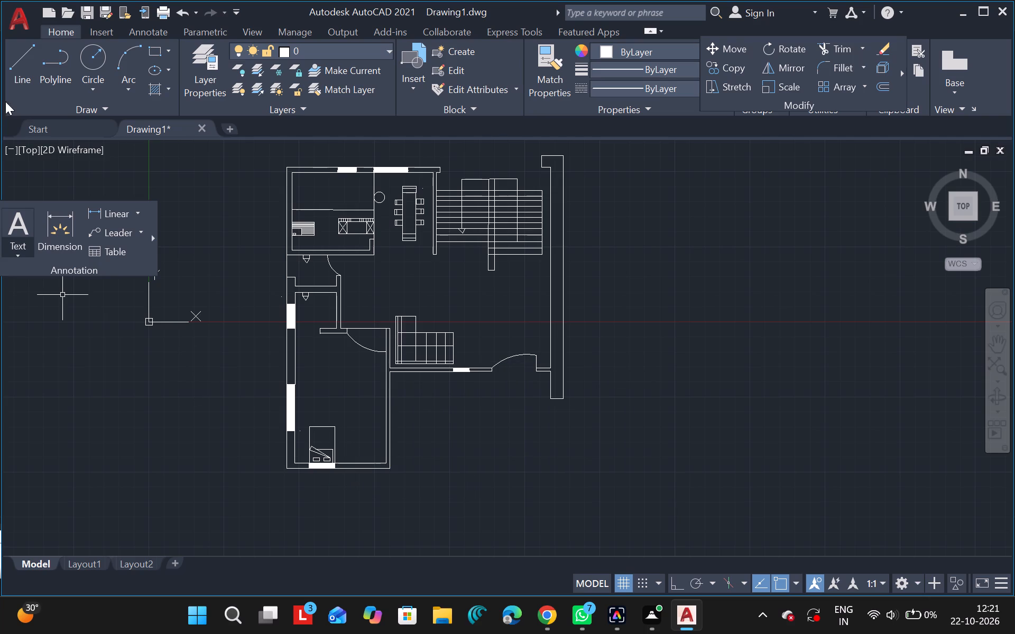
Draw a vertical line about 1195 units long across the bedroom's bottom wall, between the window and the right-hand corner.
left_click(22, 67)
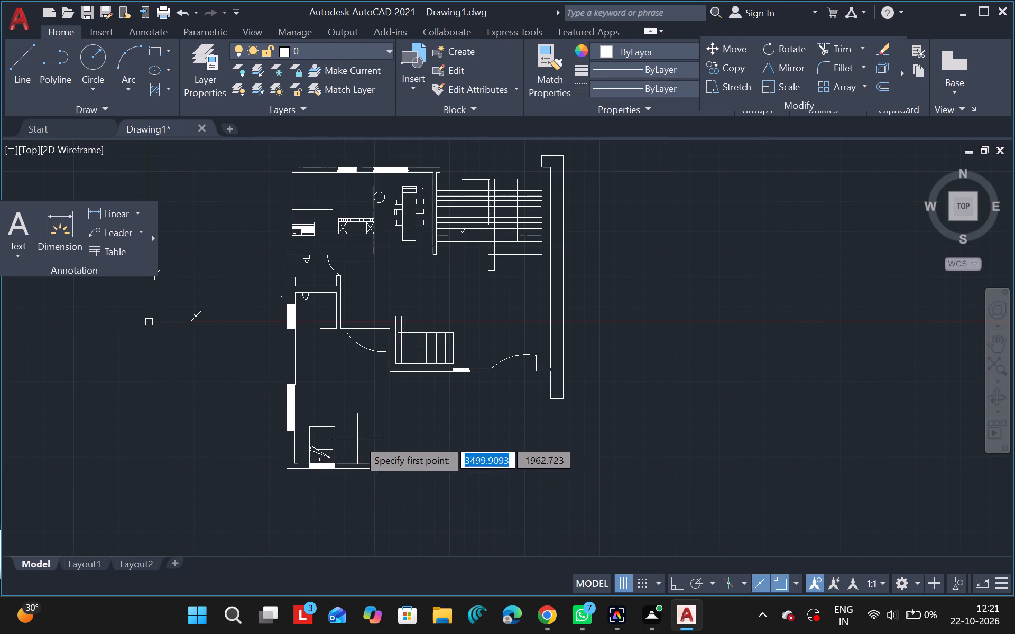
left_click_drag(352, 428, 353, 483)
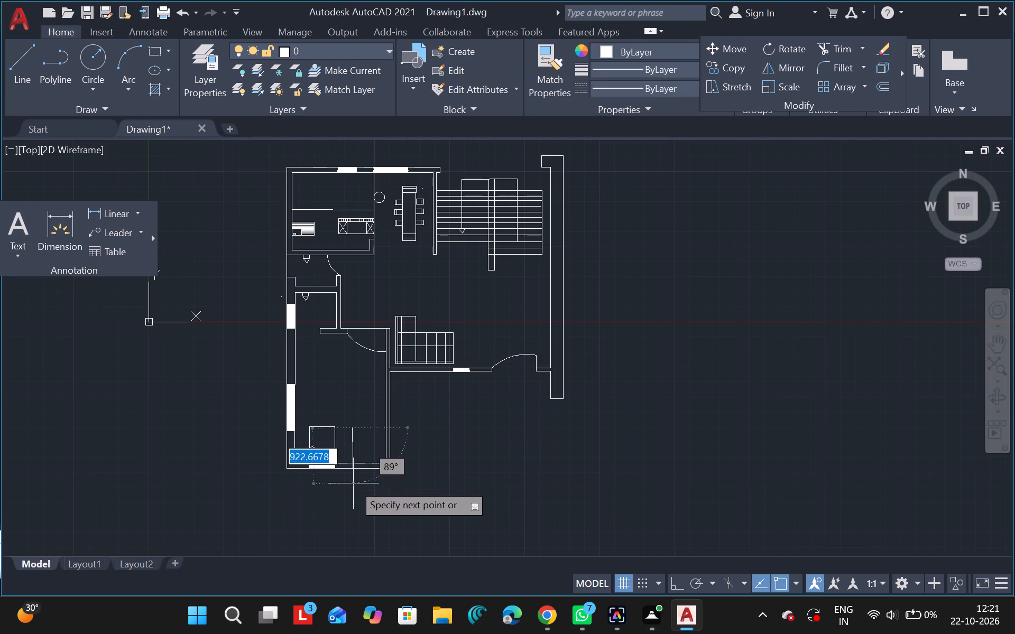
left_click_drag(353, 483, 353, 497)
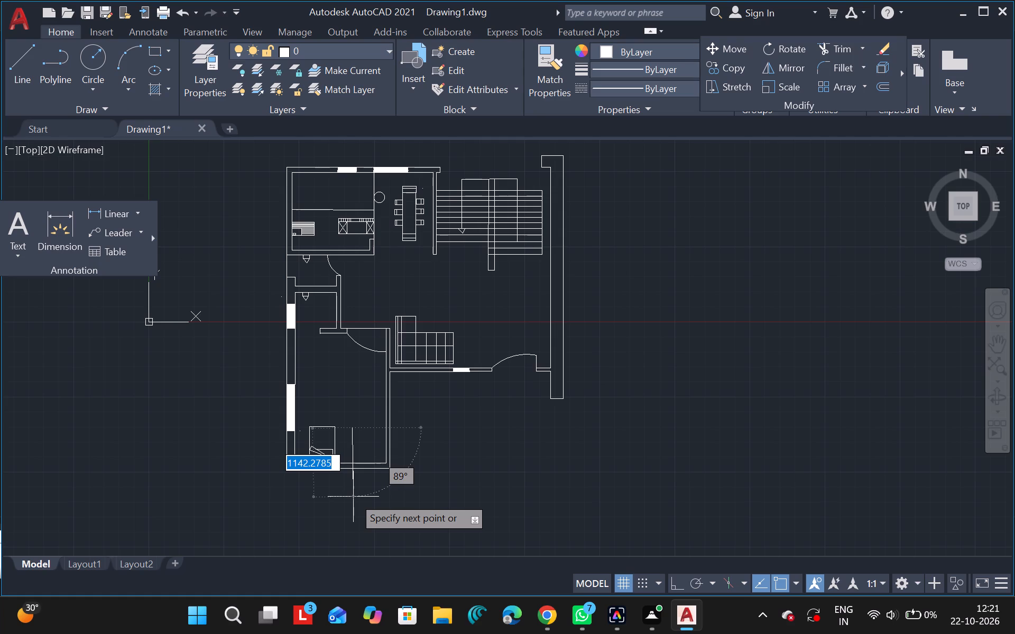
left_click_drag(353, 497, 351, 500)
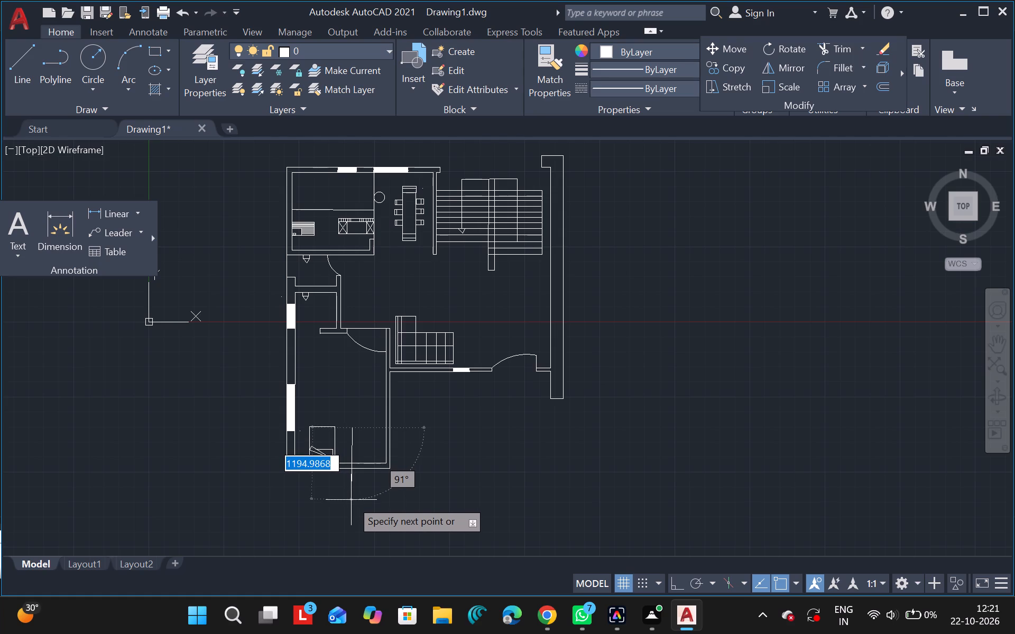
left_click_drag(351, 500, 352, 500)
left_click(352, 500)
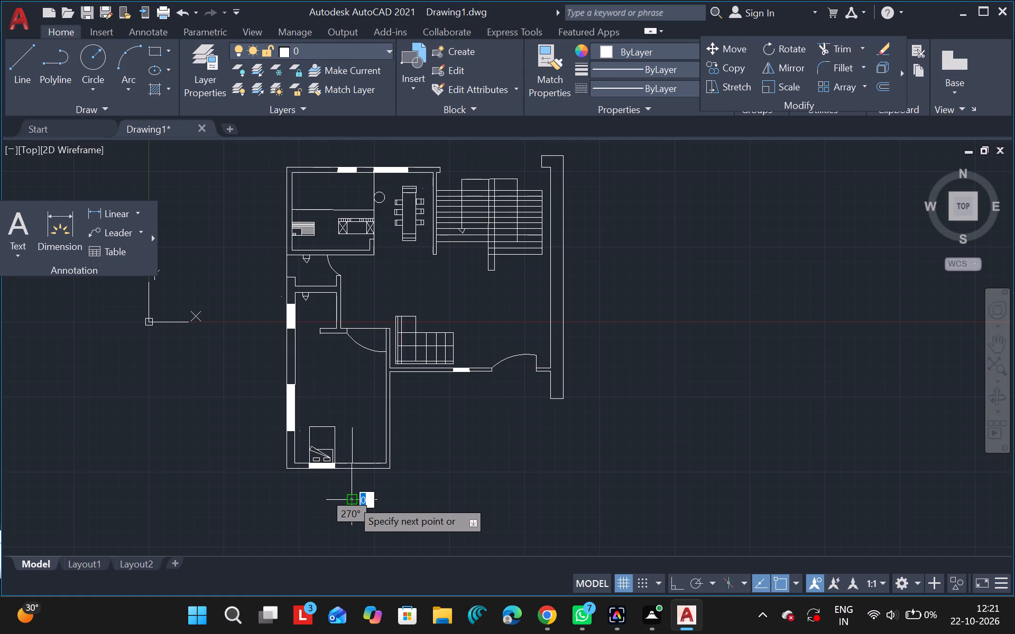
key("Escape")
Trim both bottom-wall lines between the window and the new vertical line, and trim that line's ends beyond the wall.
type("tr")
left_click(420, 517)
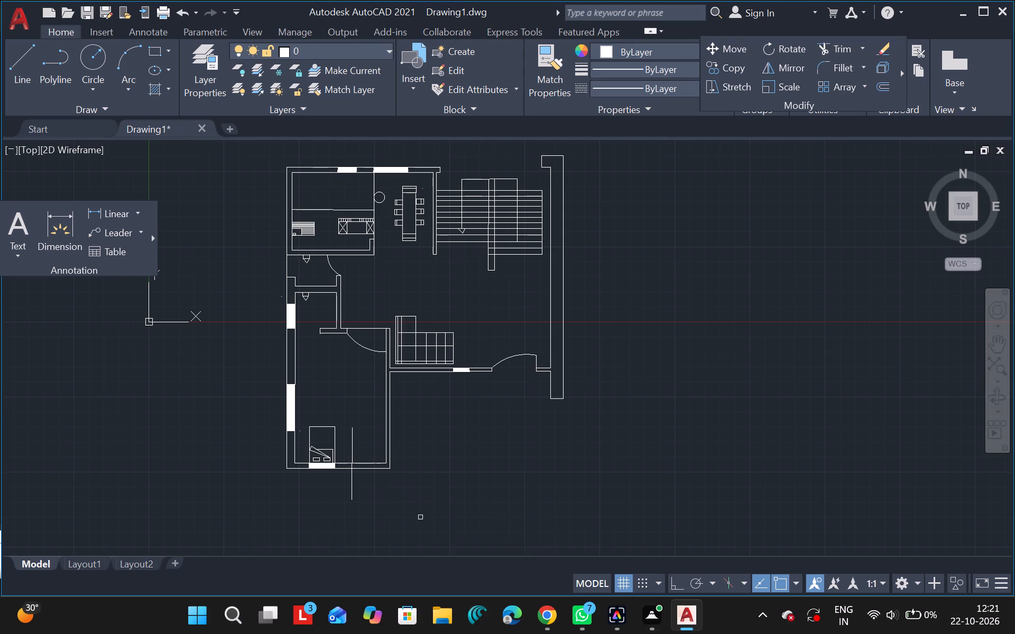
left_click(345, 465)
left_click_drag(345, 468, 342, 461)
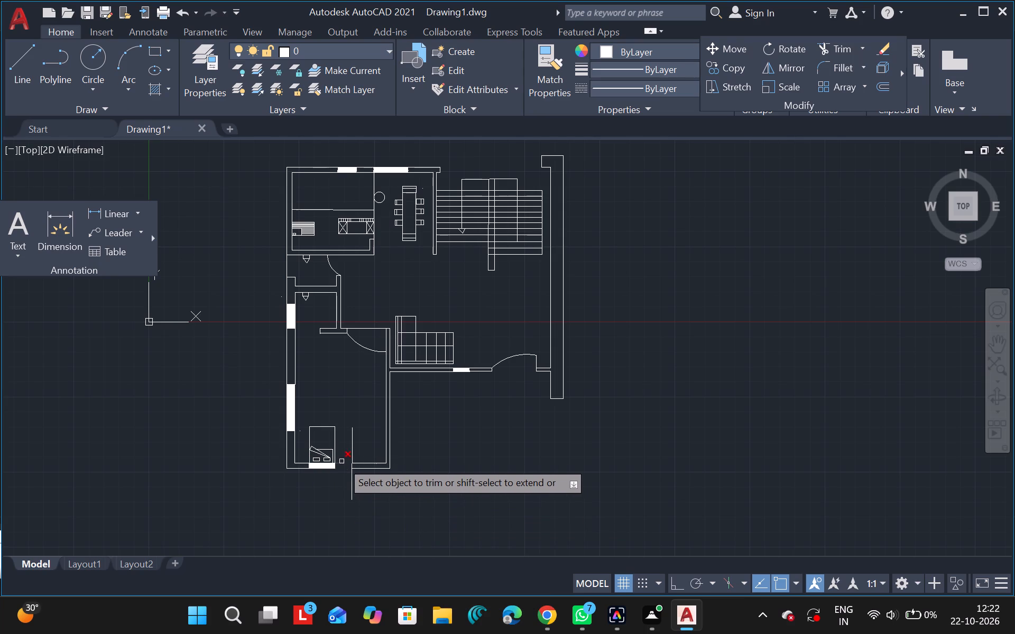
left_click_drag(342, 461, 340, 461)
left_click_drag(340, 461, 353, 444)
left_click_drag(353, 444, 354, 491)
left_click_drag(354, 491, 405, 487)
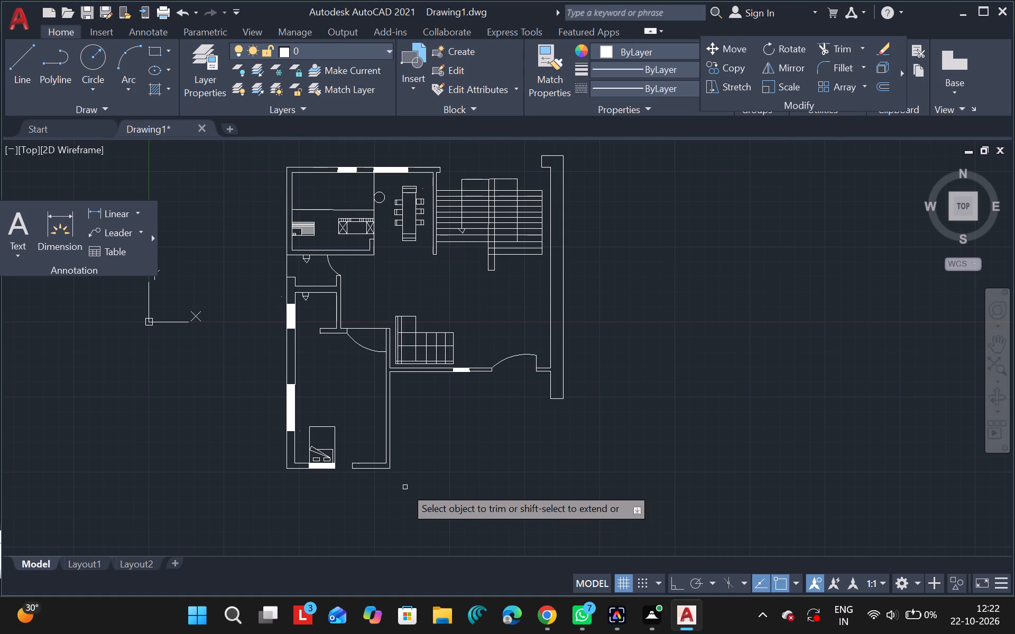
scroll(331, 438, "up", 4, "ctrl")
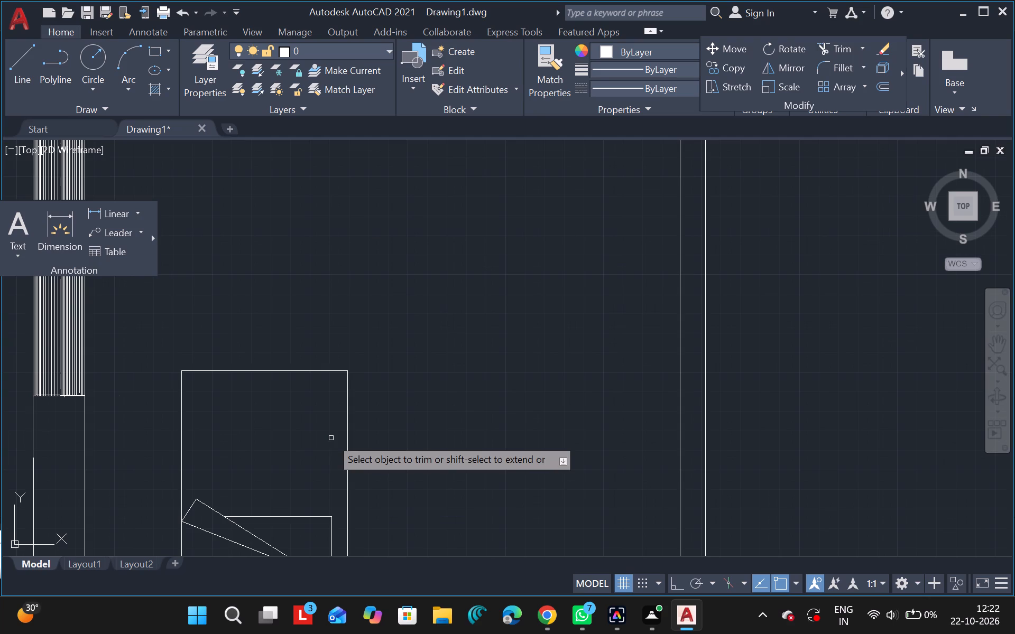
key("Escape")
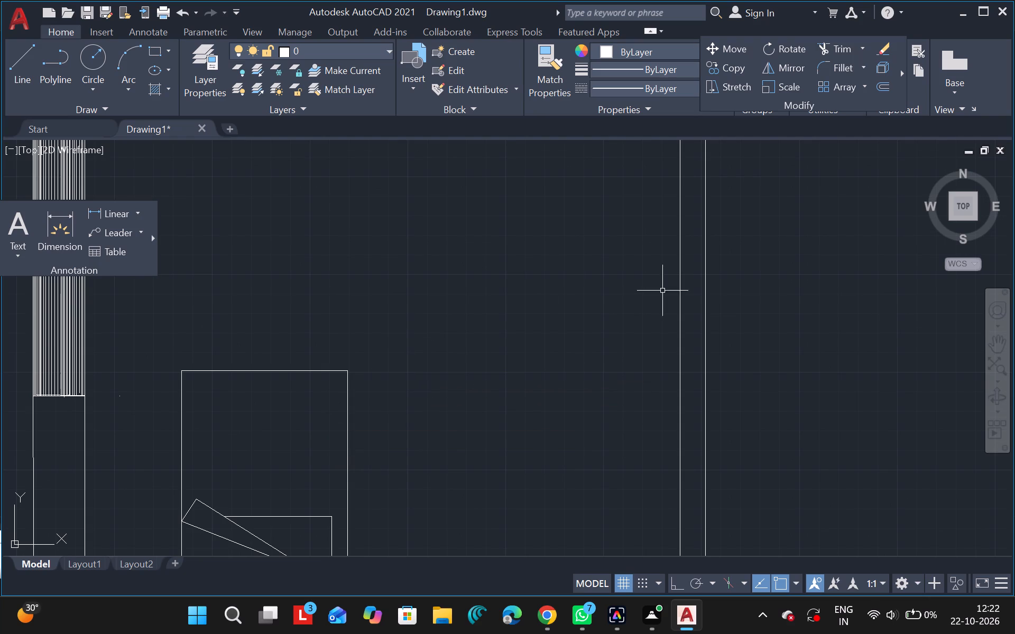
Delete the short vertical line closing the bottom-wall window on the side facing the new opening.
left_click_drag(998, 342, 822, 380)
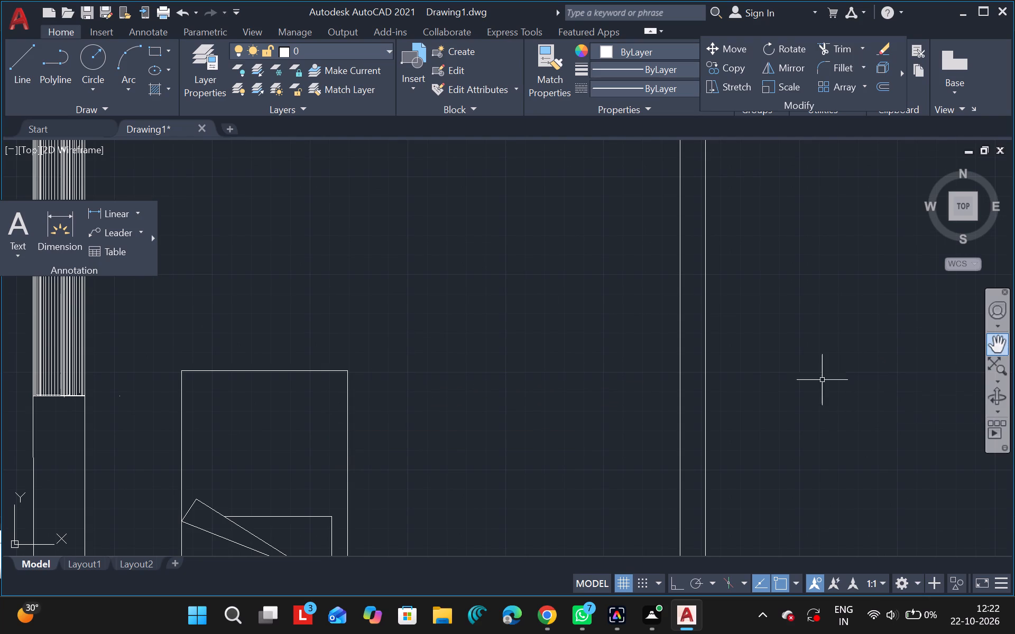
left_click_drag(822, 380, 789, 389)
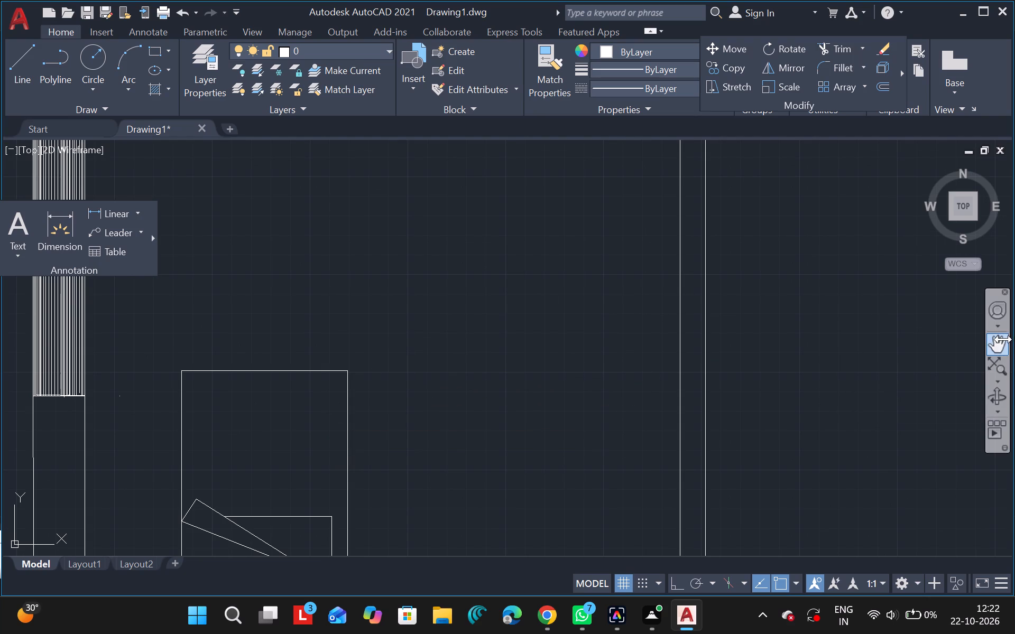
left_click(1001, 349)
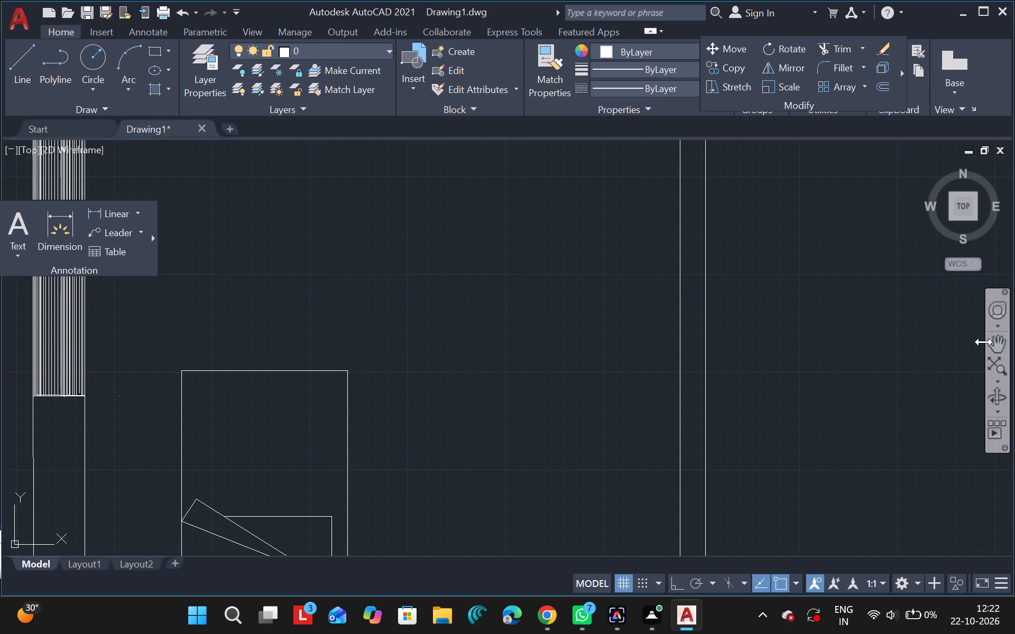
left_click(984, 342)
left_click(993, 343)
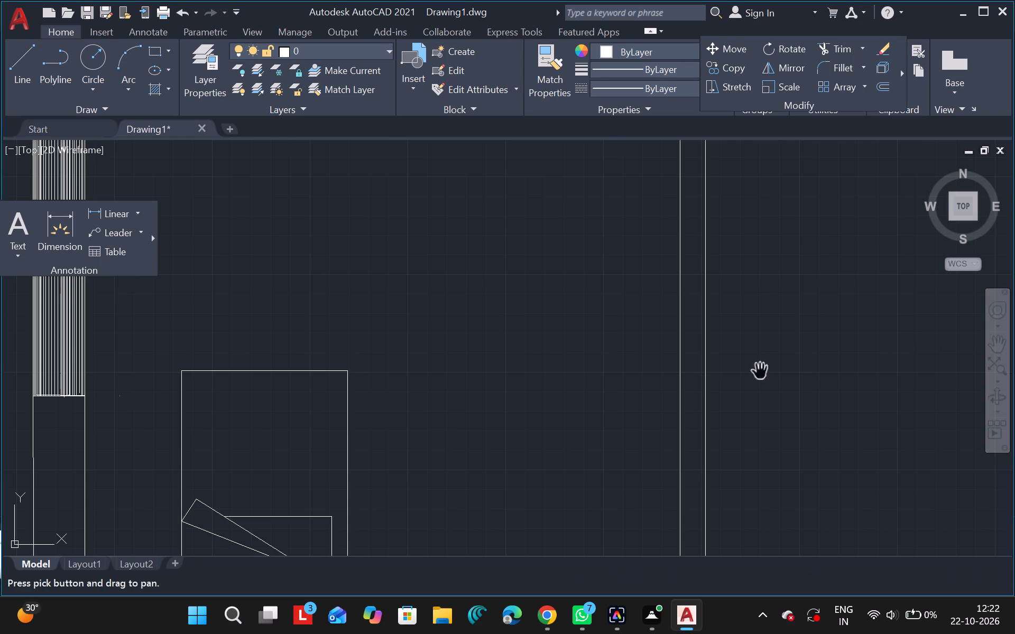
left_click_drag(554, 390, 551, 195)
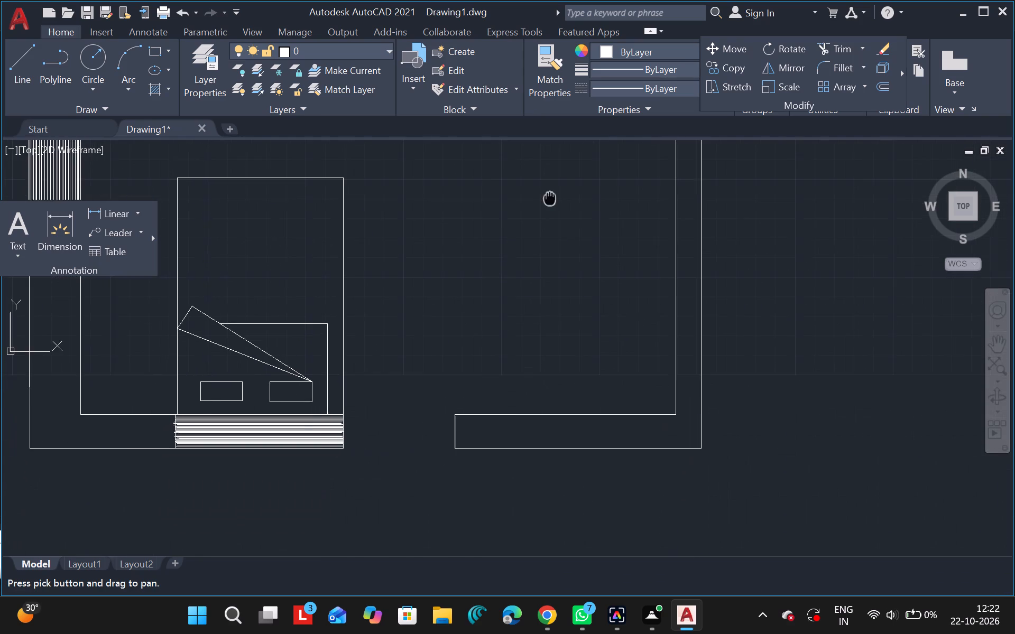
left_click_drag(551, 195, 553, 170)
key("Escape")
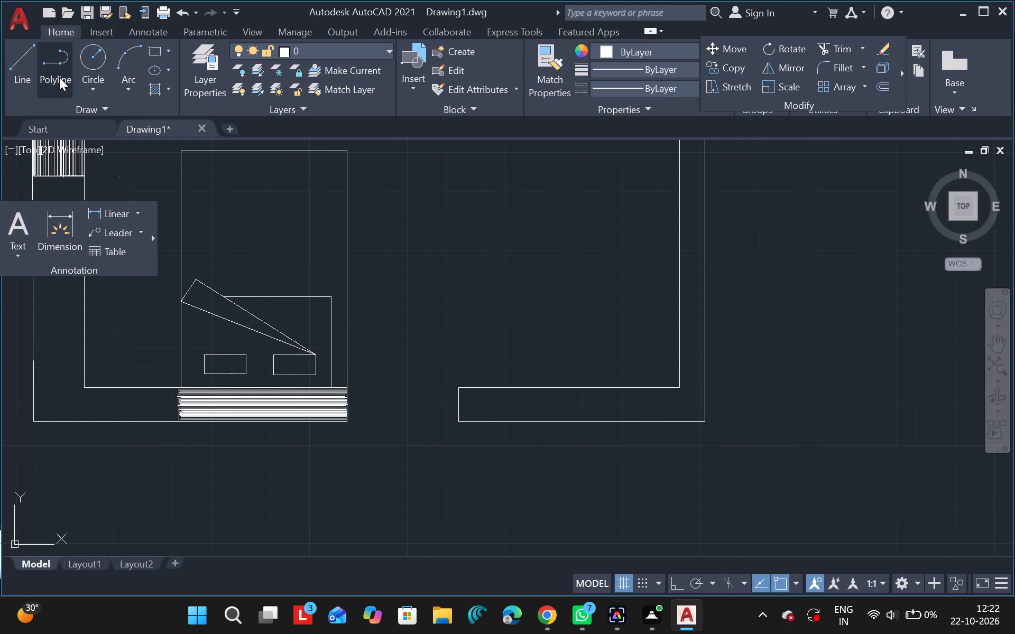
scroll(331, 399, "up", 2, "ctrl")
type("ex")
left_click(372, 437)
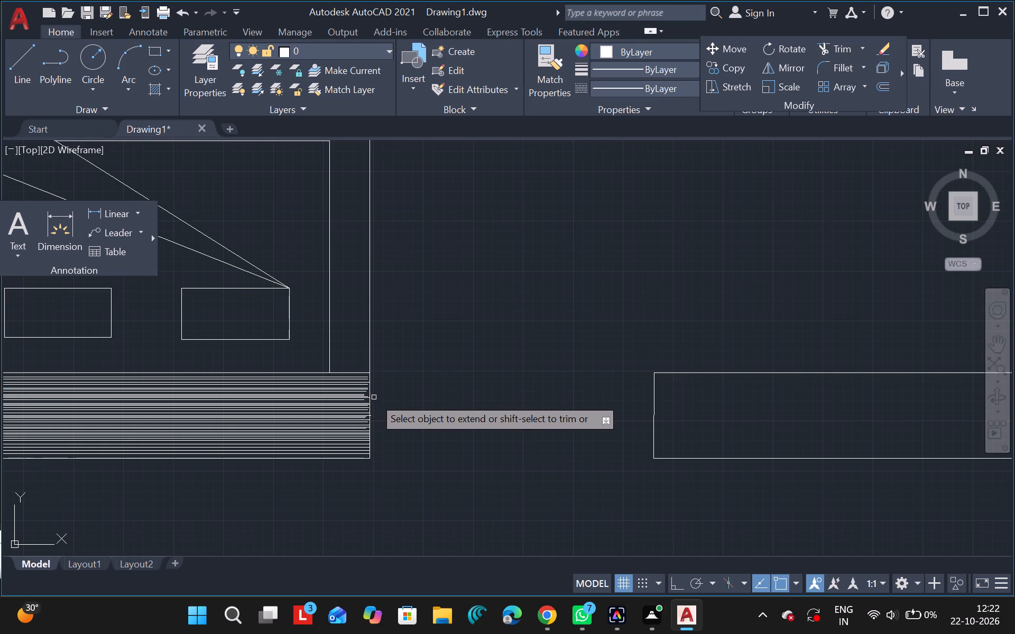
key("Escape")
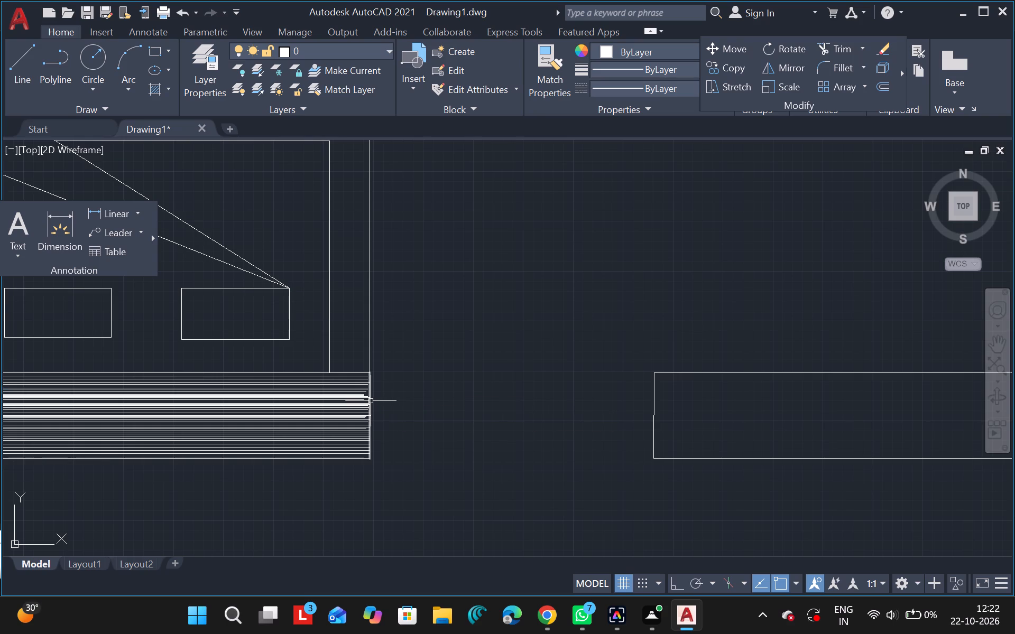
left_click(371, 401)
key("Delete")
Extend a first spread of the window's fill lines, from bottom to top of the wall, across the opening to the new vertical line.
type("ez")
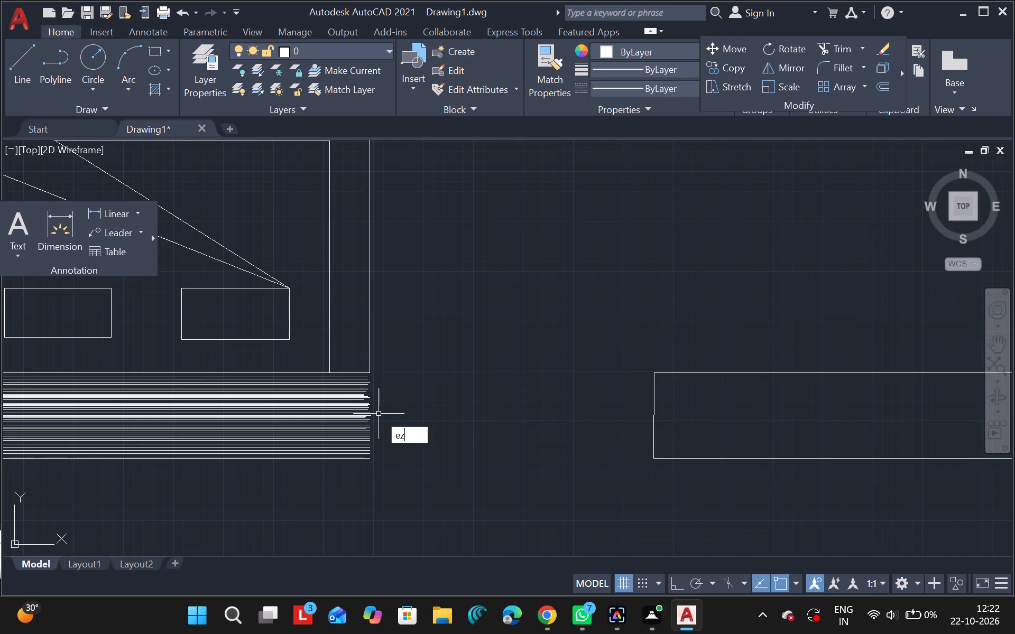
key("BackSpace")
key("x")
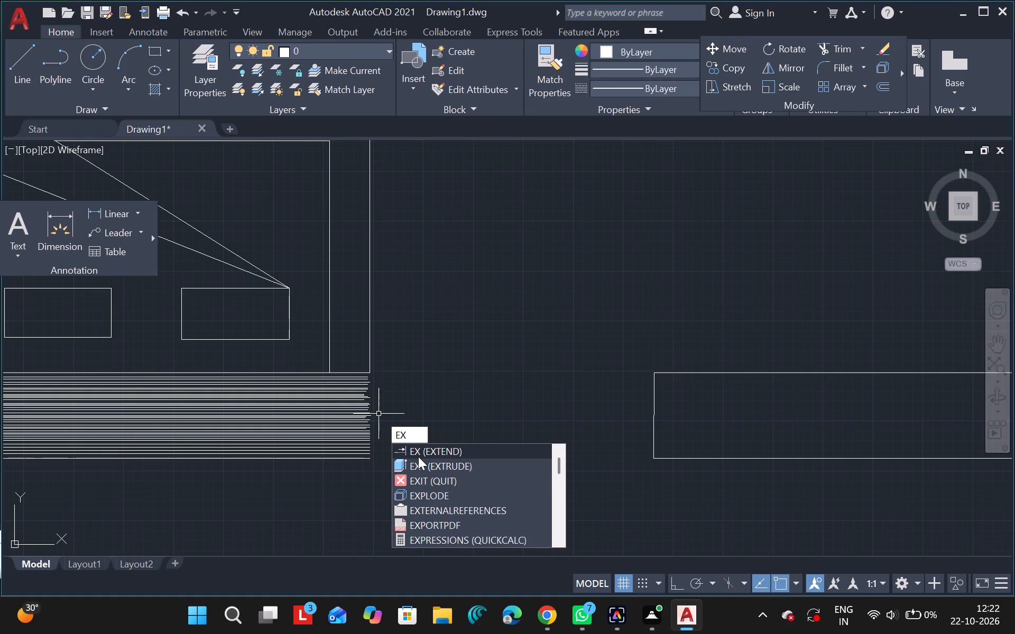
left_click(422, 452)
left_click(363, 438)
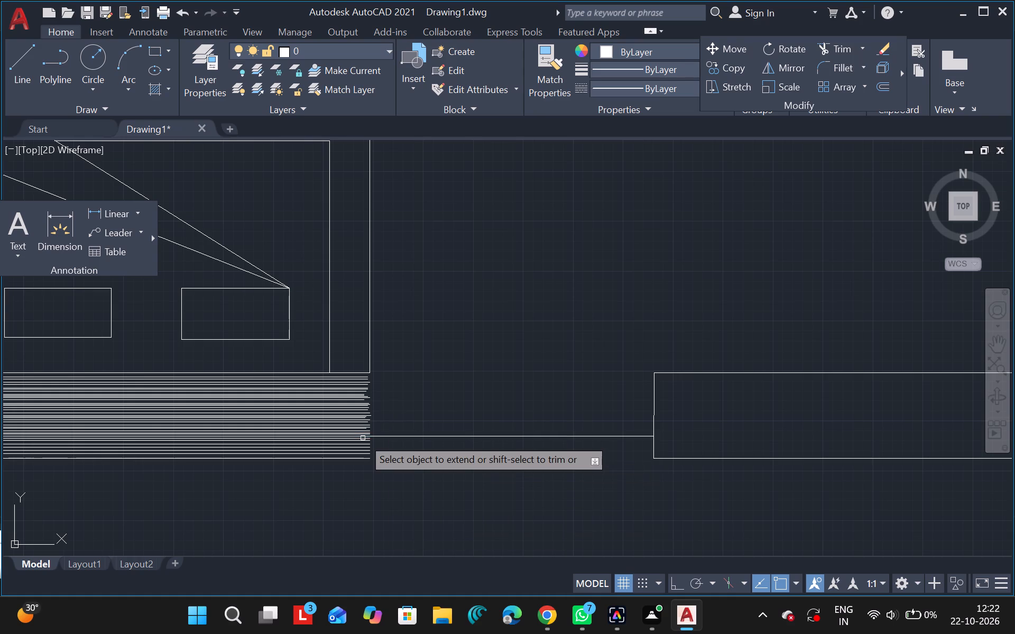
left_click(364, 447)
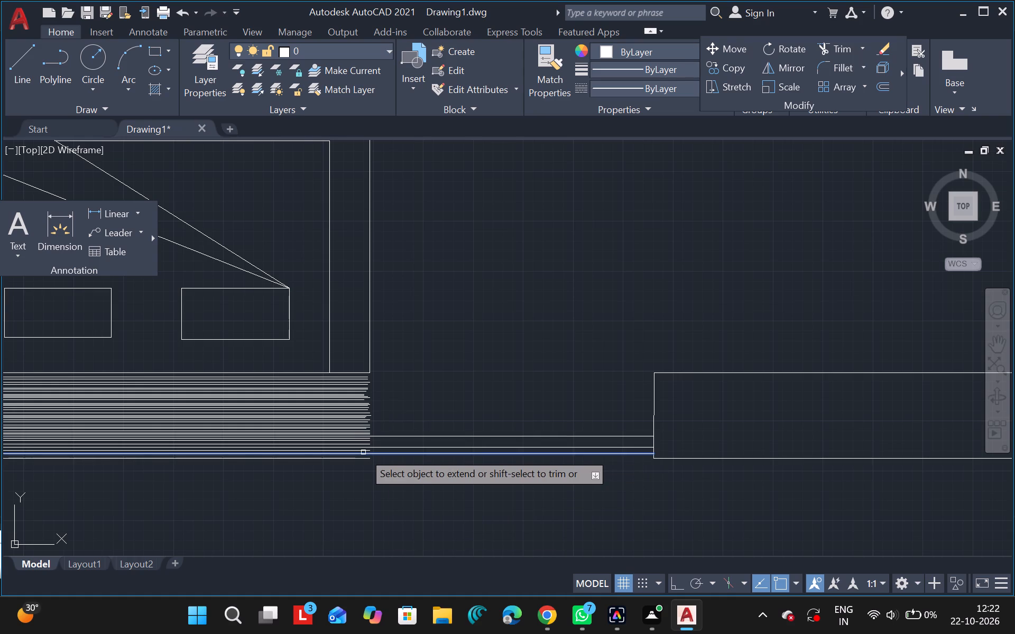
left_click_drag(363, 452, 362, 437)
left_click(362, 437)
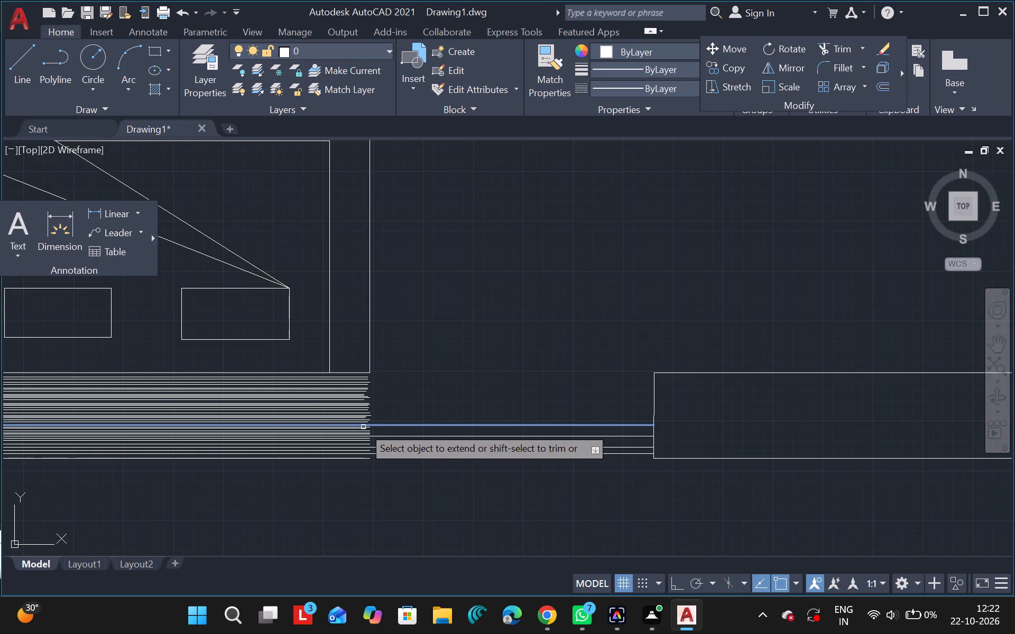
left_click(363, 427)
left_click(363, 419)
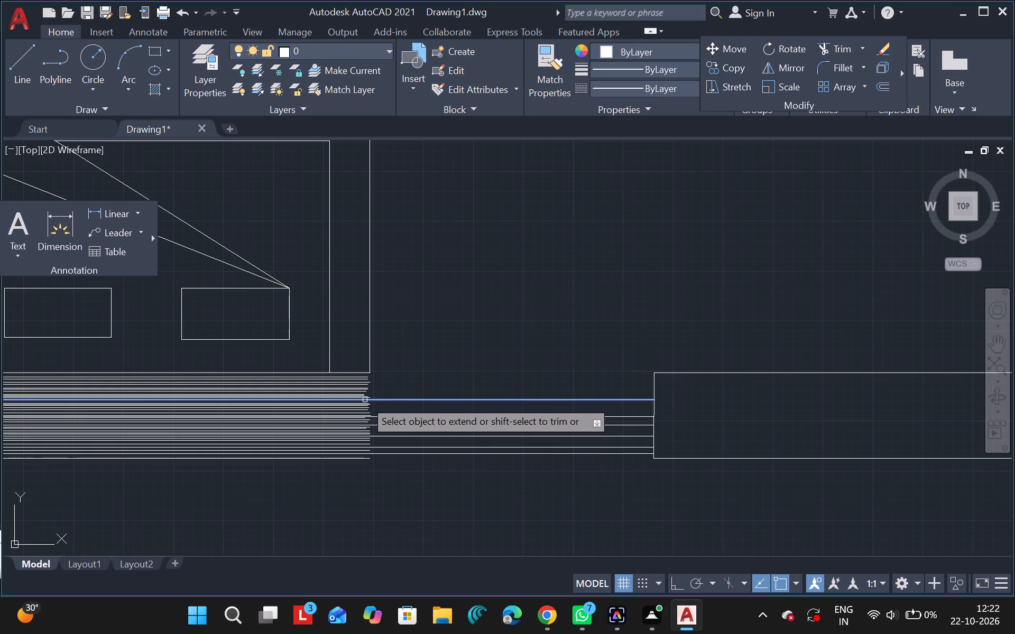
left_click(365, 400)
left_click_drag(366, 389, 366, 382)
left_click(366, 382)
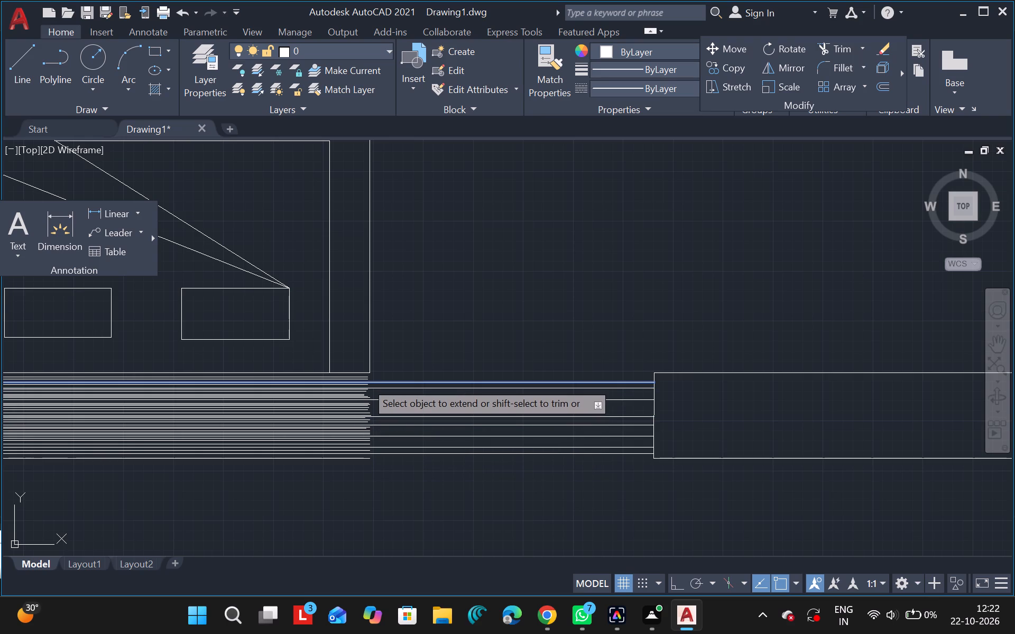
Extend more of the window's uppermost fill lines across the opening to the vertical line.
left_click_drag(366, 379, 365, 380)
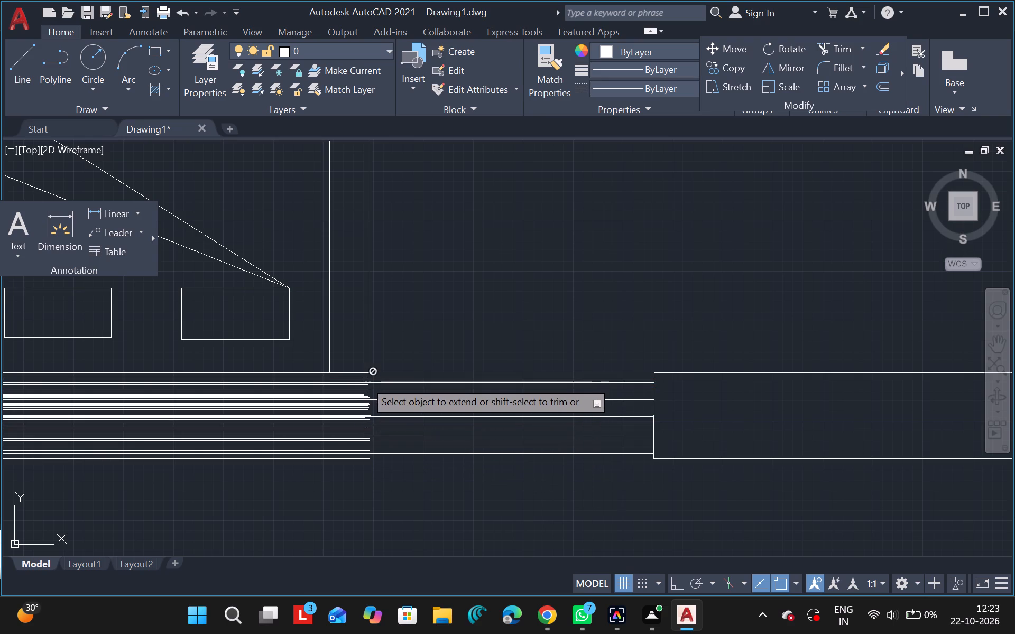
left_click_drag(365, 380, 352, 385)
left_click(352, 385)
left_click(352, 388)
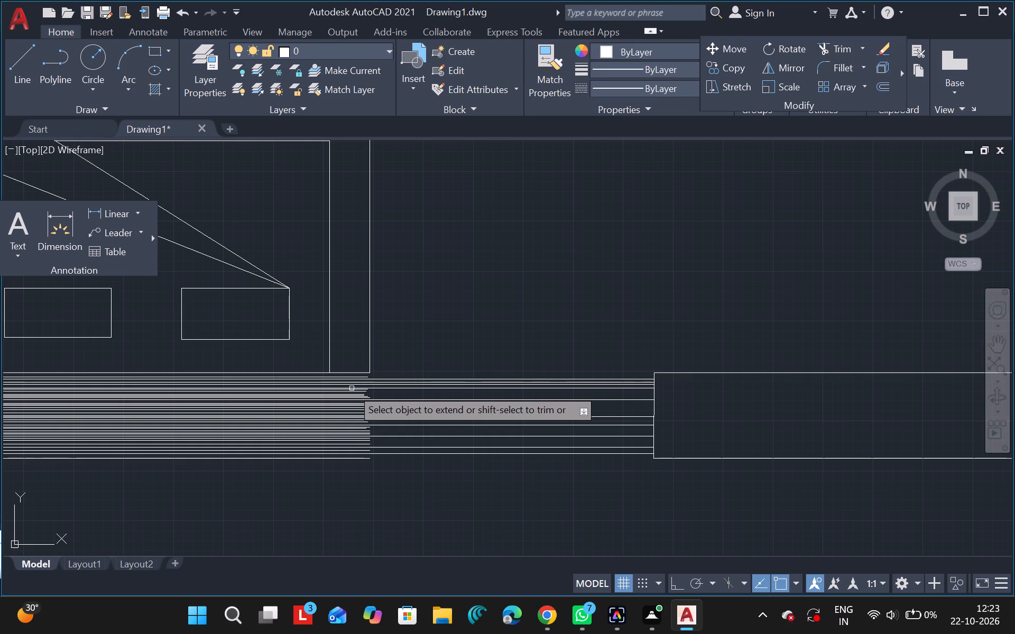
left_click_drag(355, 397, 358, 386)
left_click_drag(358, 386, 364, 375)
left_click_drag(364, 375, 367, 380)
left_click_drag(365, 376, 366, 387)
left_click(366, 387)
left_click(363, 390)
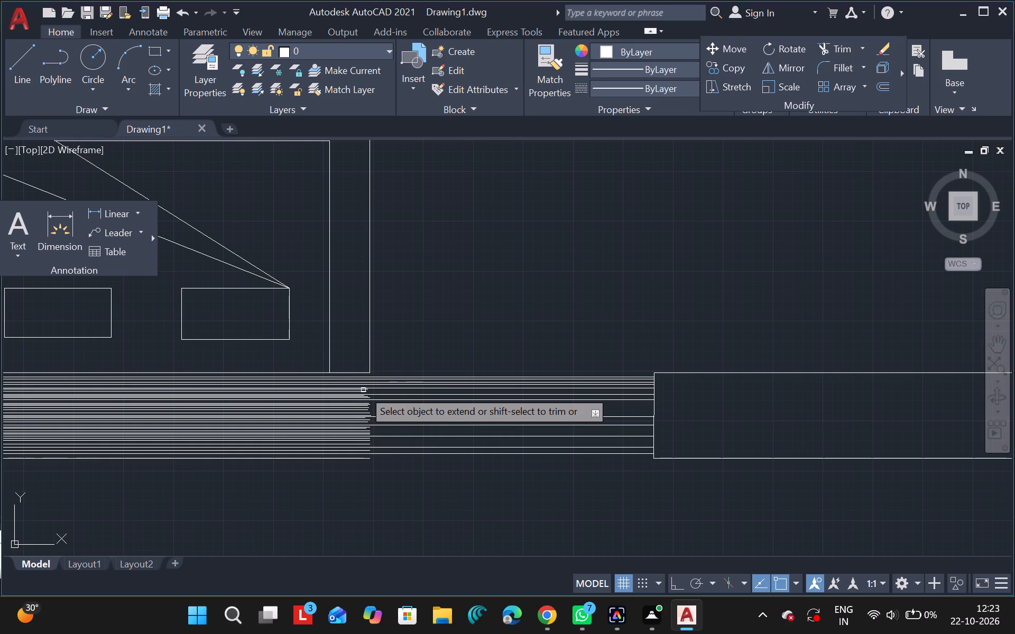
left_click(358, 391)
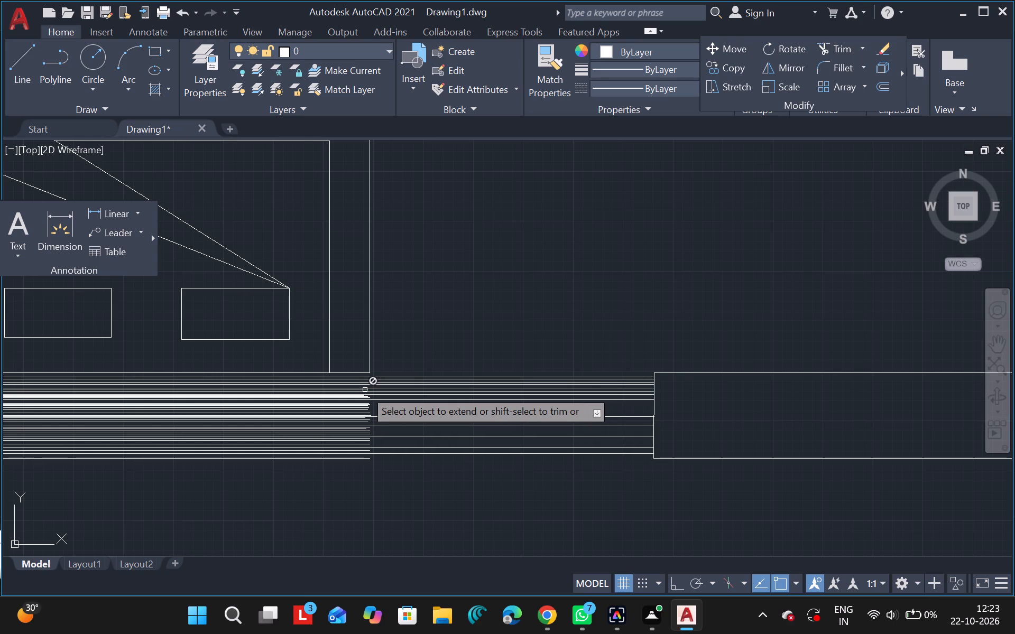
Extend further fill lines in the middle of the wall thickness across the opening to the vertical line.
left_click_drag(365, 390, 365, 396)
left_click_drag(365, 396, 363, 401)
left_click_drag(363, 401, 364, 406)
left_click(364, 406)
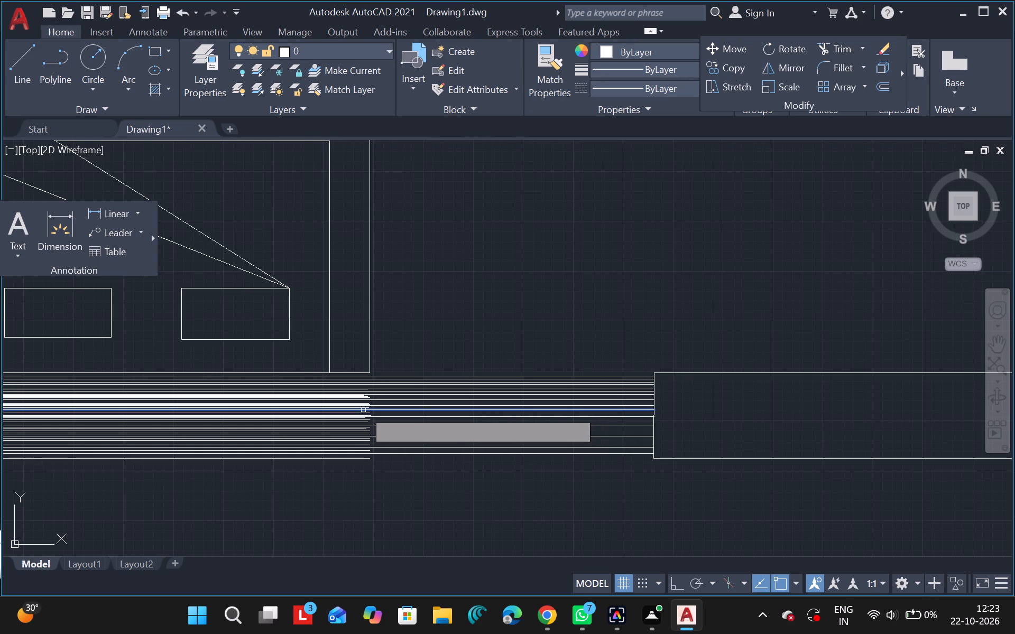
left_click(363, 410)
left_click(363, 411)
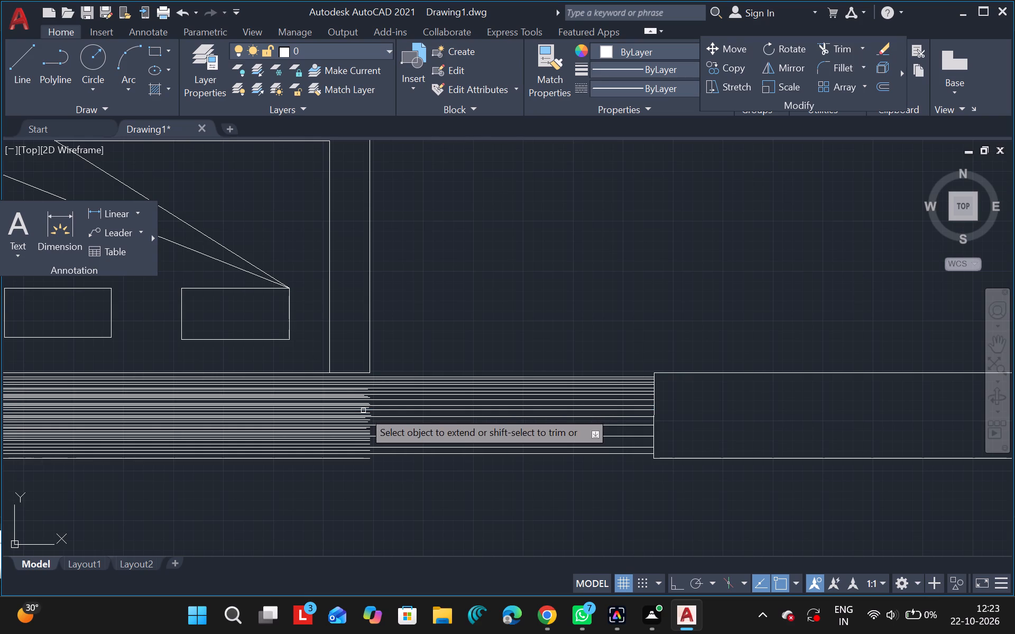
left_click(363, 416)
left_click(366, 424)
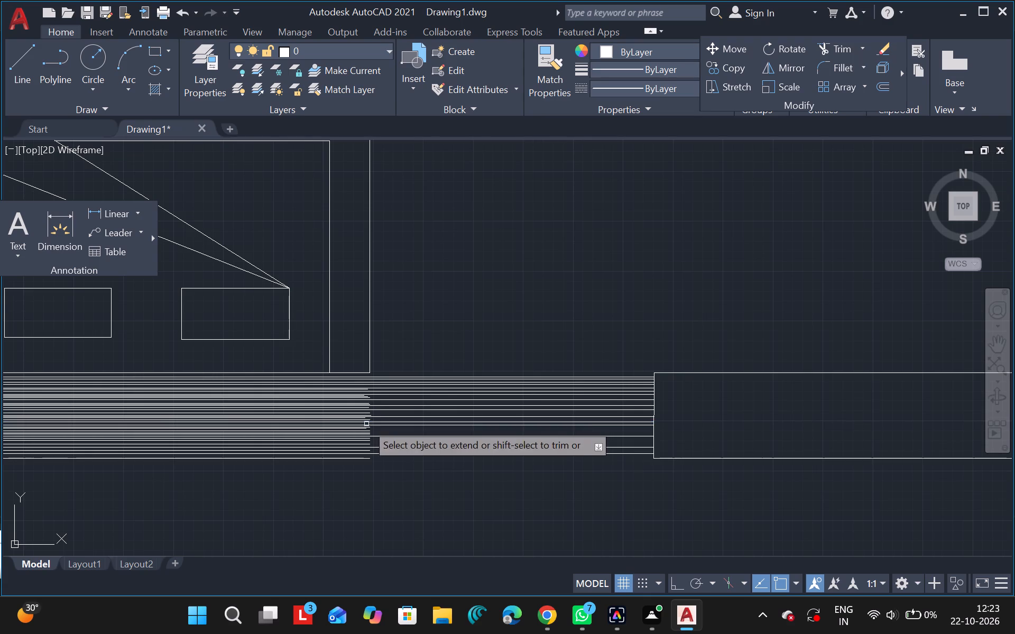
left_click(367, 416)
left_click_drag(368, 421, 365, 411)
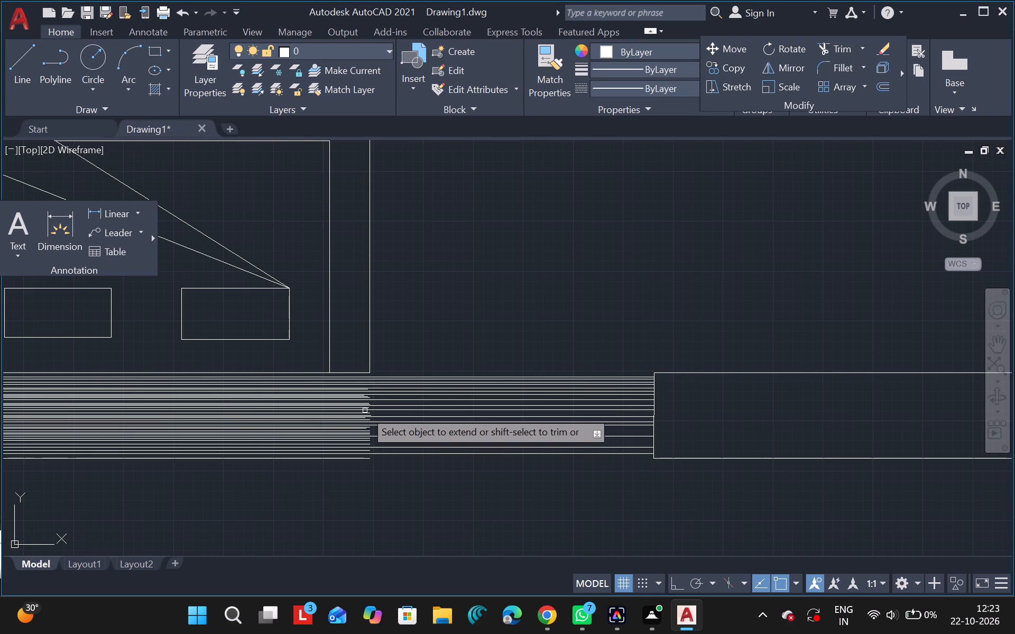
left_click_drag(365, 411, 365, 410)
left_click(365, 410)
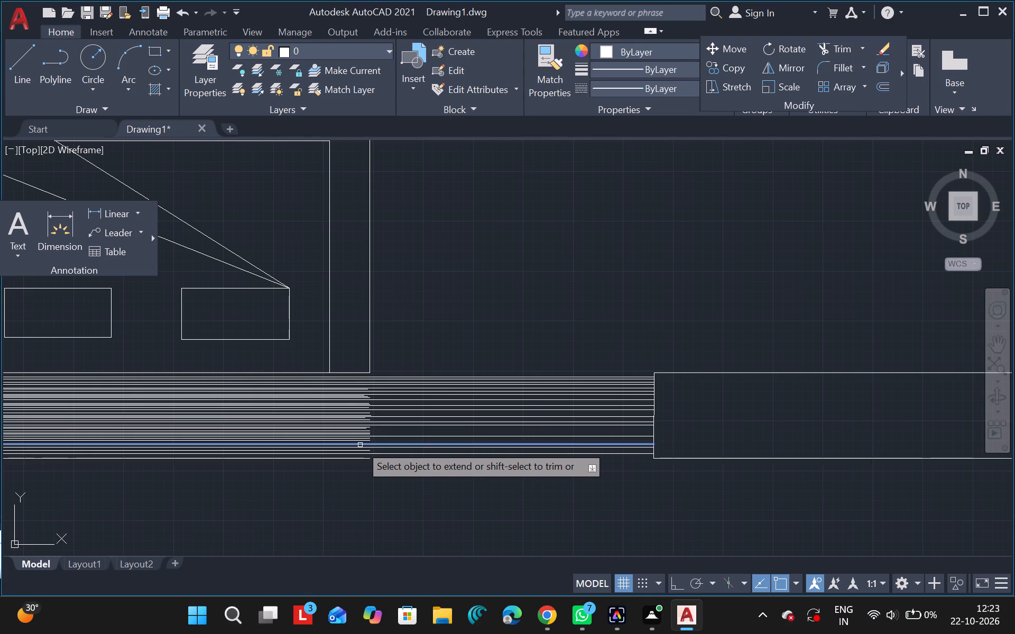
Extend the skipped fill lines in the lower half of the wall across the opening to the vertical line.
left_click_drag(360, 445, 361, 440)
left_click(361, 440)
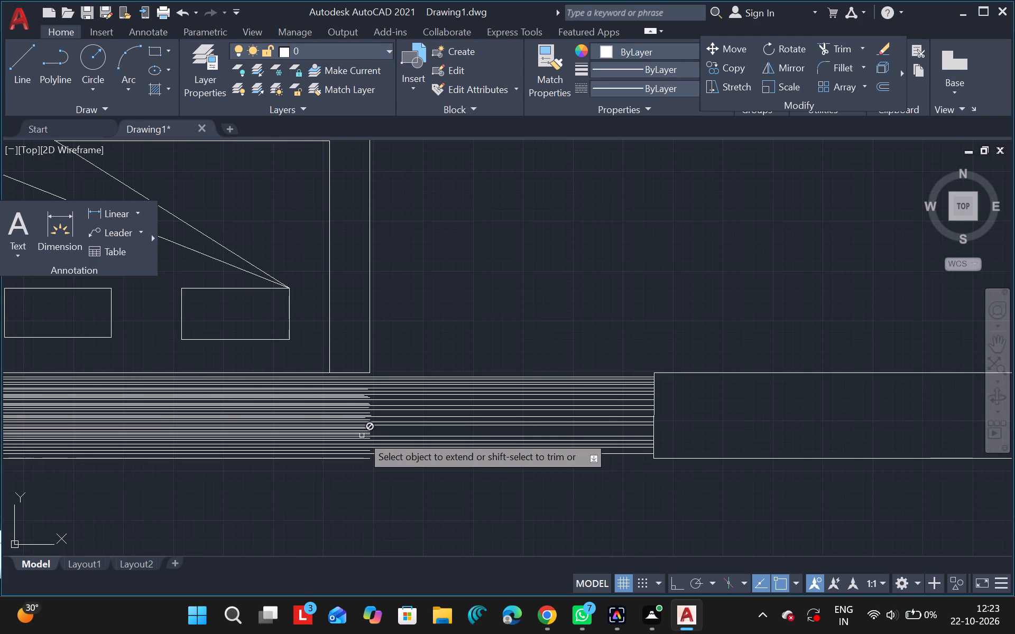
left_click(362, 435)
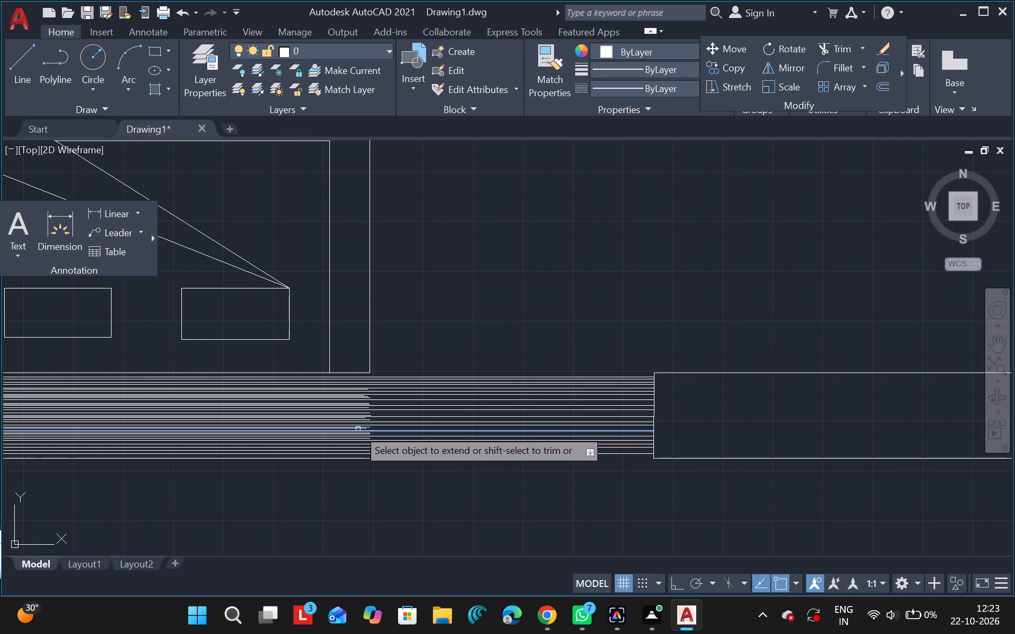
left_click(358, 429)
left_click(360, 434)
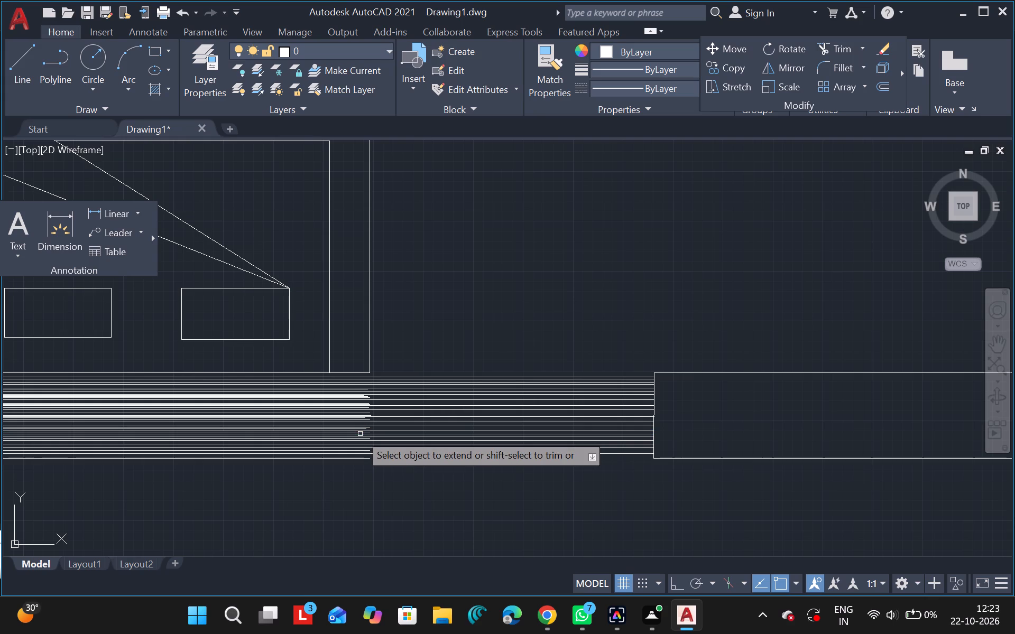
left_click(362, 428)
left_click_drag(364, 419, 363, 430)
left_click(363, 430)
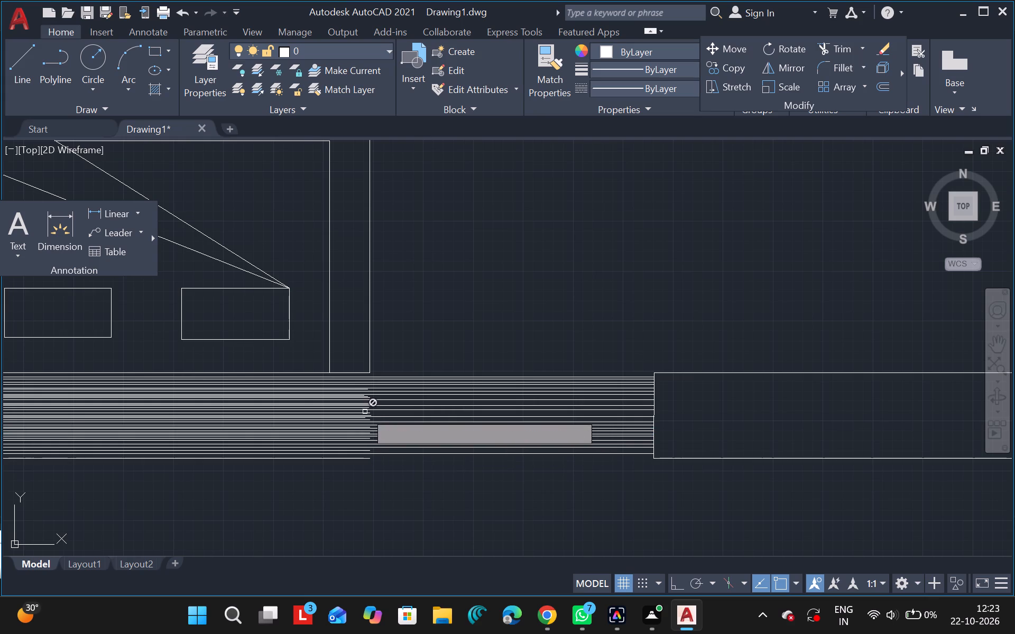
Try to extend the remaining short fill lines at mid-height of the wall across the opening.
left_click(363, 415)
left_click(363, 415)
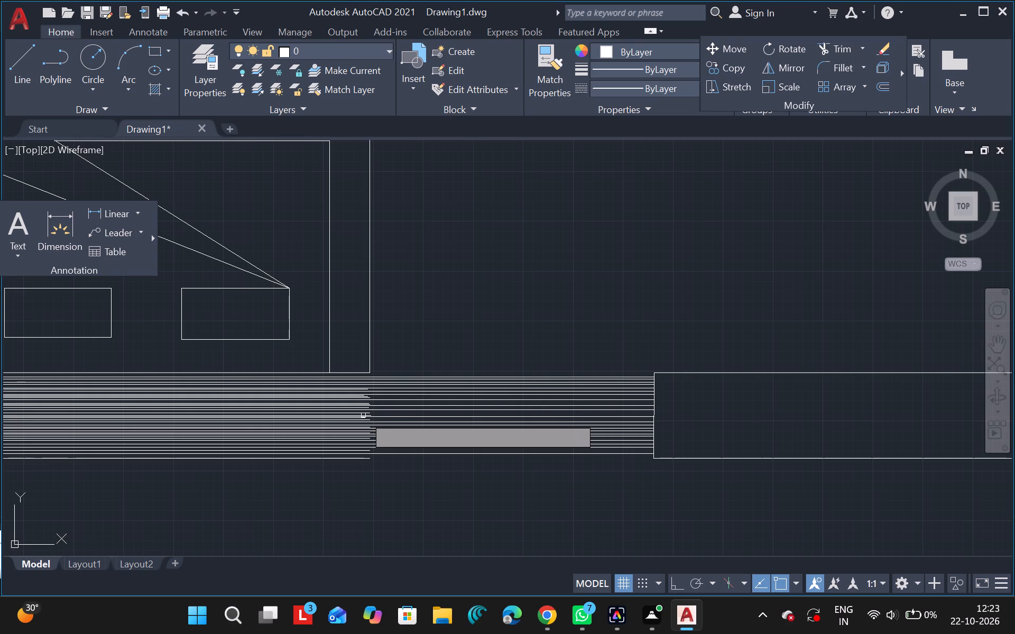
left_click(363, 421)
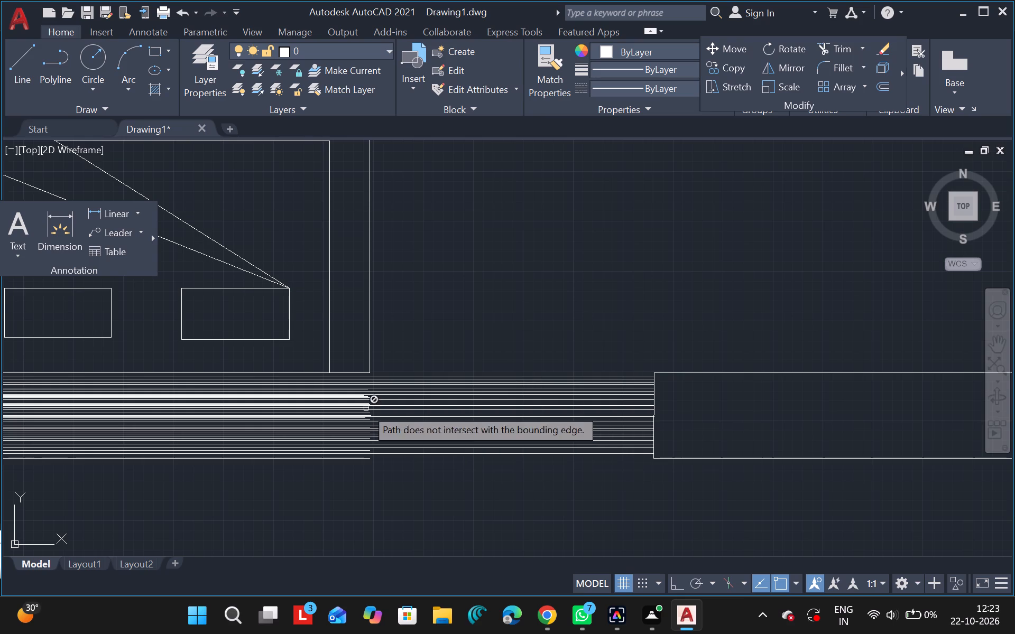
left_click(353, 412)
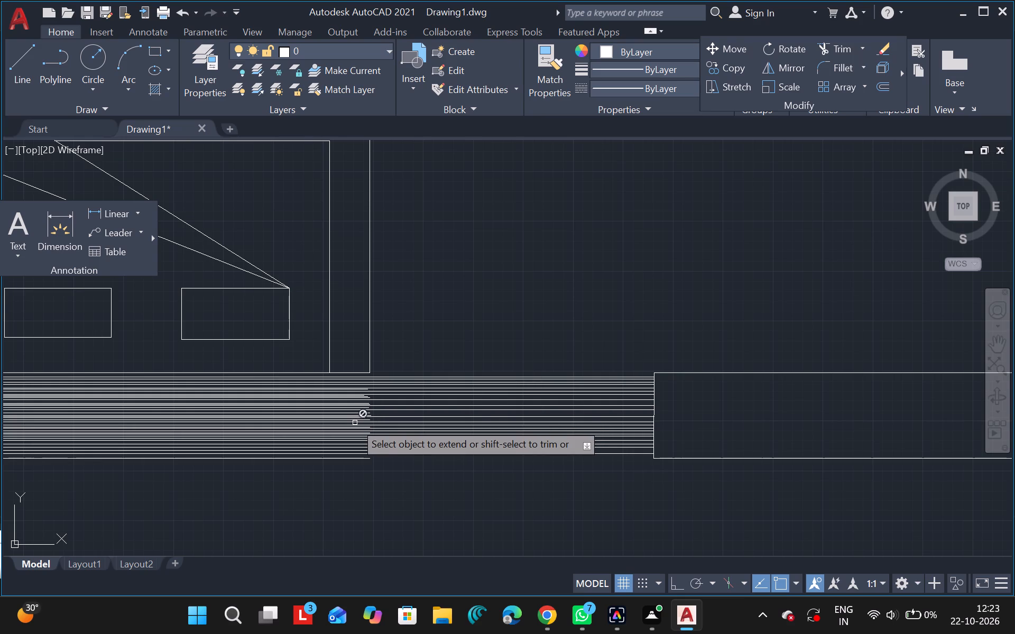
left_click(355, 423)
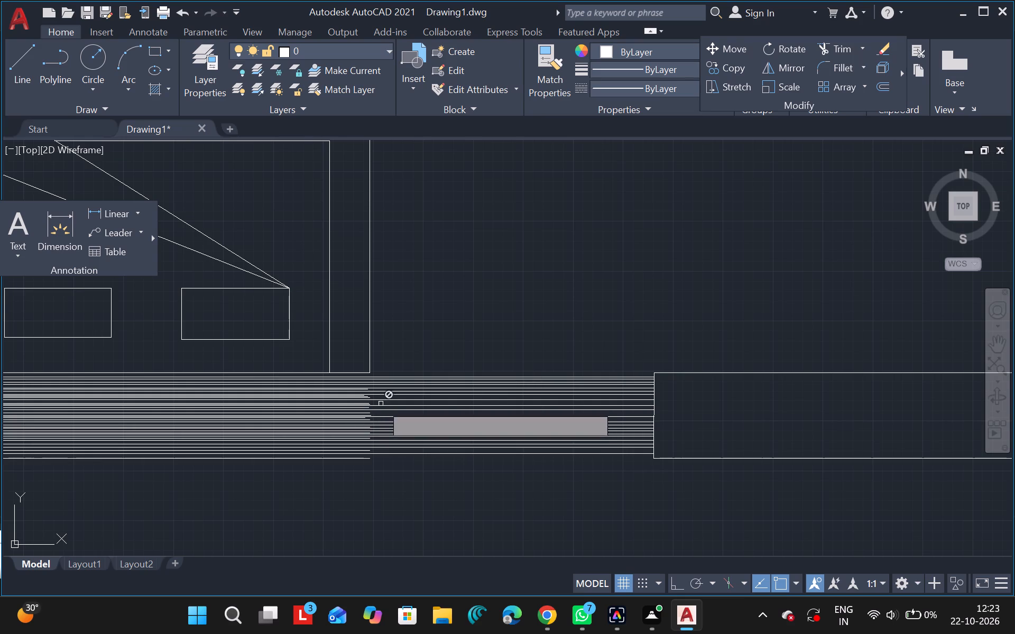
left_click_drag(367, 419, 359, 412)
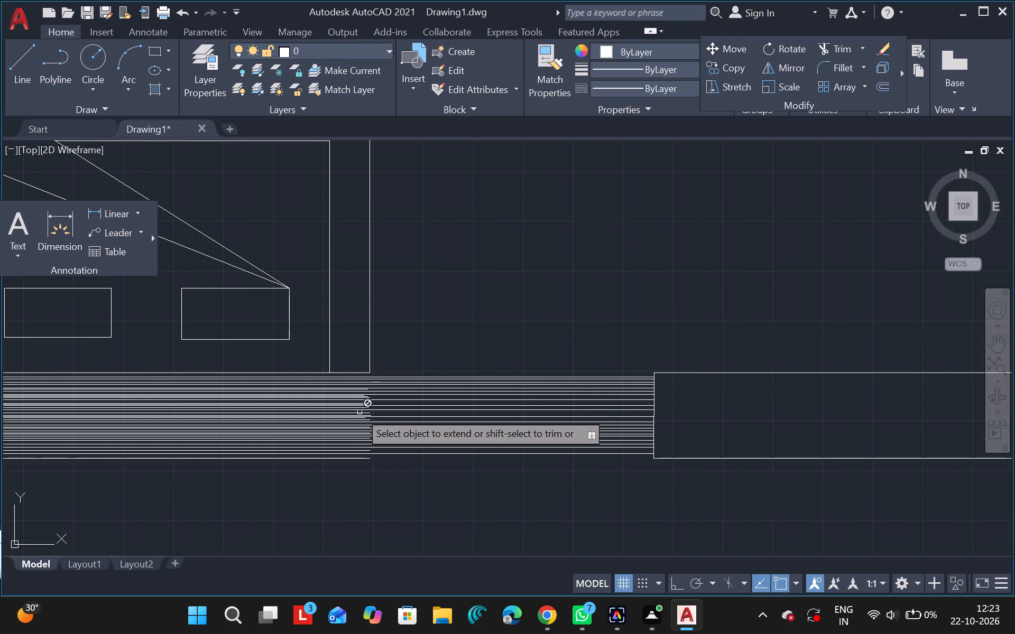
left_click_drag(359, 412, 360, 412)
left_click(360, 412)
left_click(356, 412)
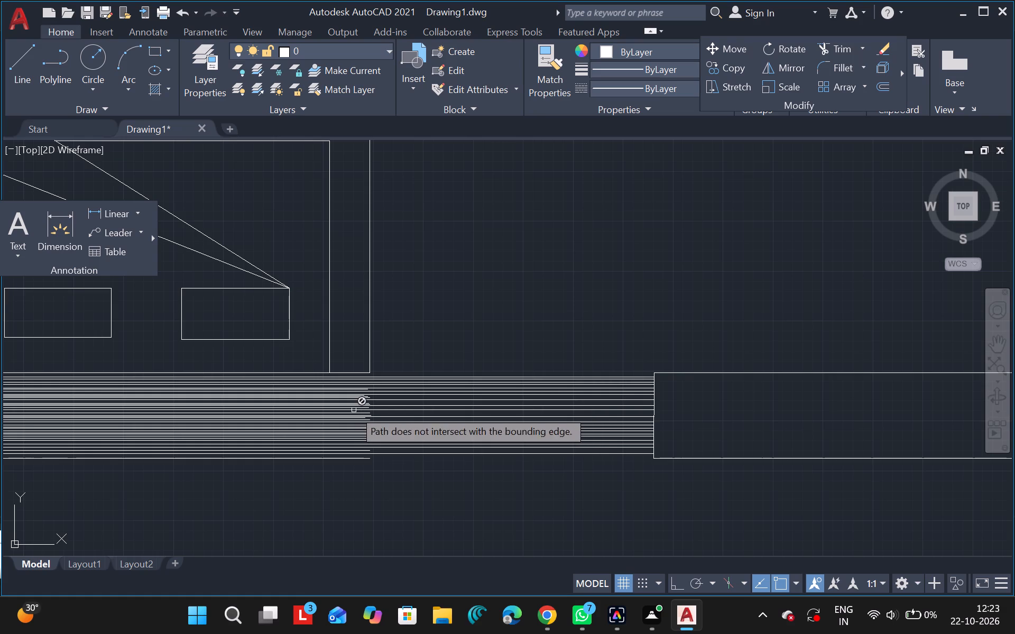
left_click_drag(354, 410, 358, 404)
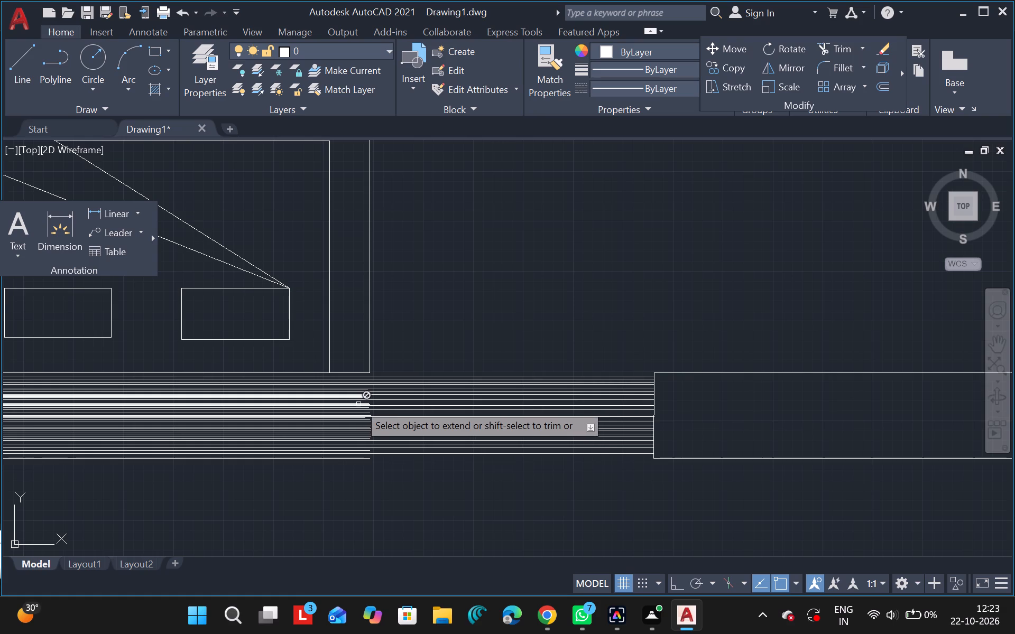
Extend another short fill line just below the wall's mid-height across the opening to the vertical line.
scroll(325, 427, "up", 1, "ctrl")
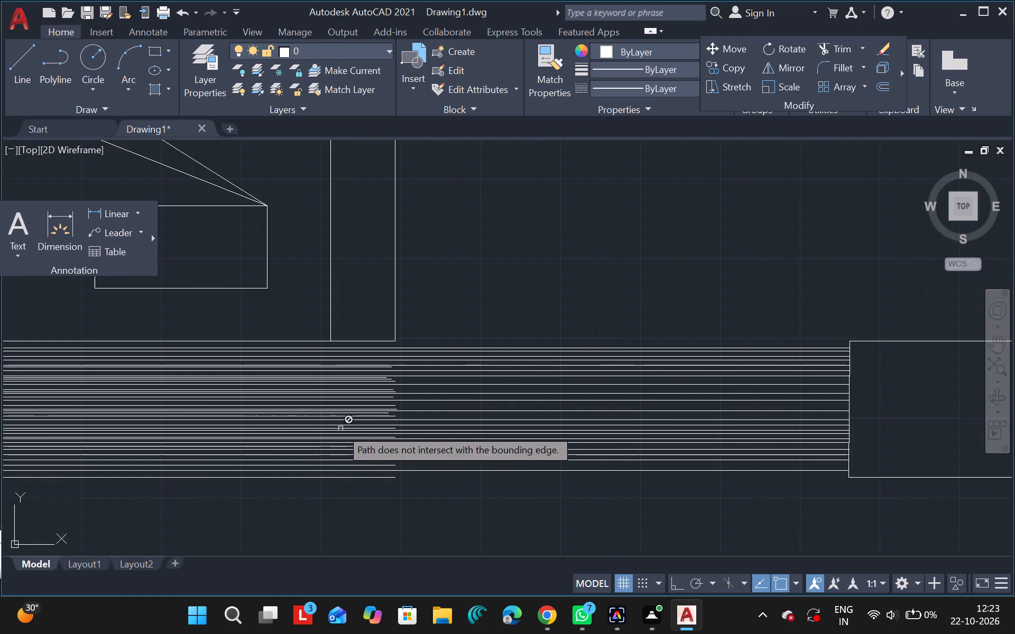
left_click(340, 428)
left_click_drag(346, 421, 349, 412)
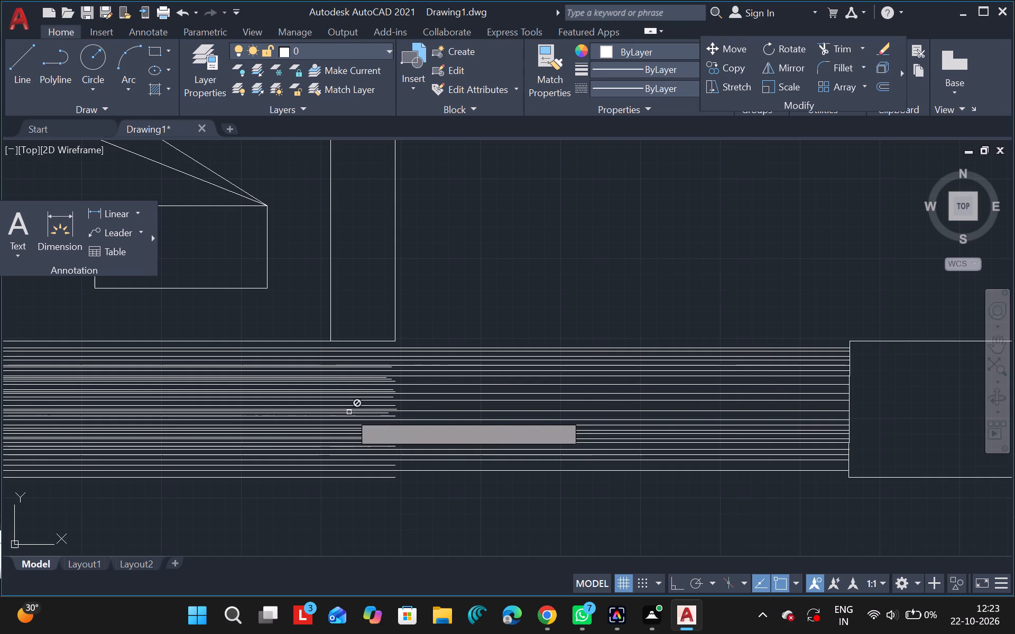
left_click_drag(349, 412, 349, 414)
left_click(349, 414)
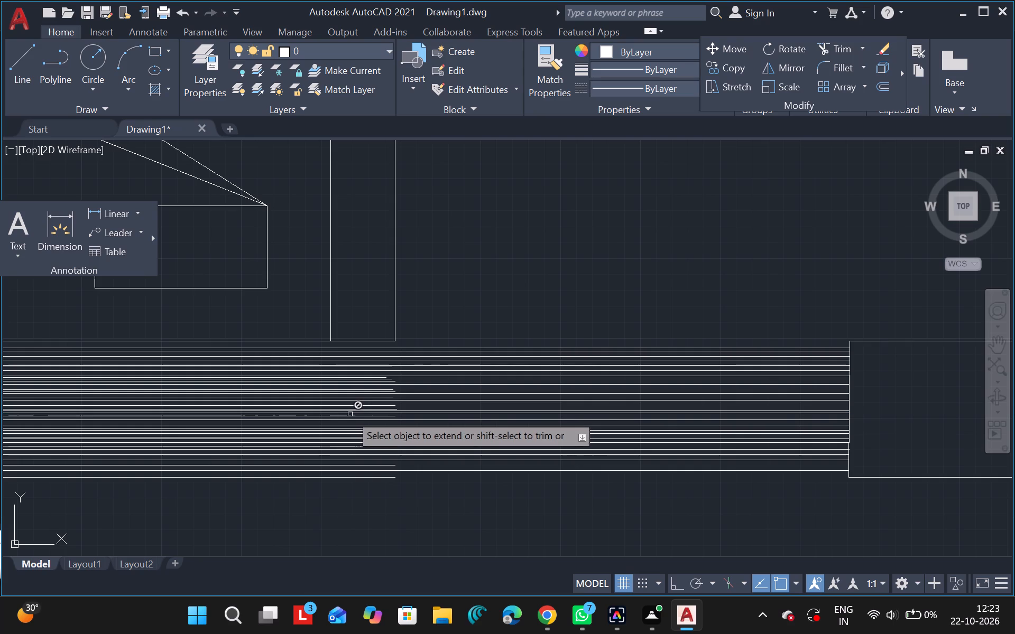
left_click(350, 415)
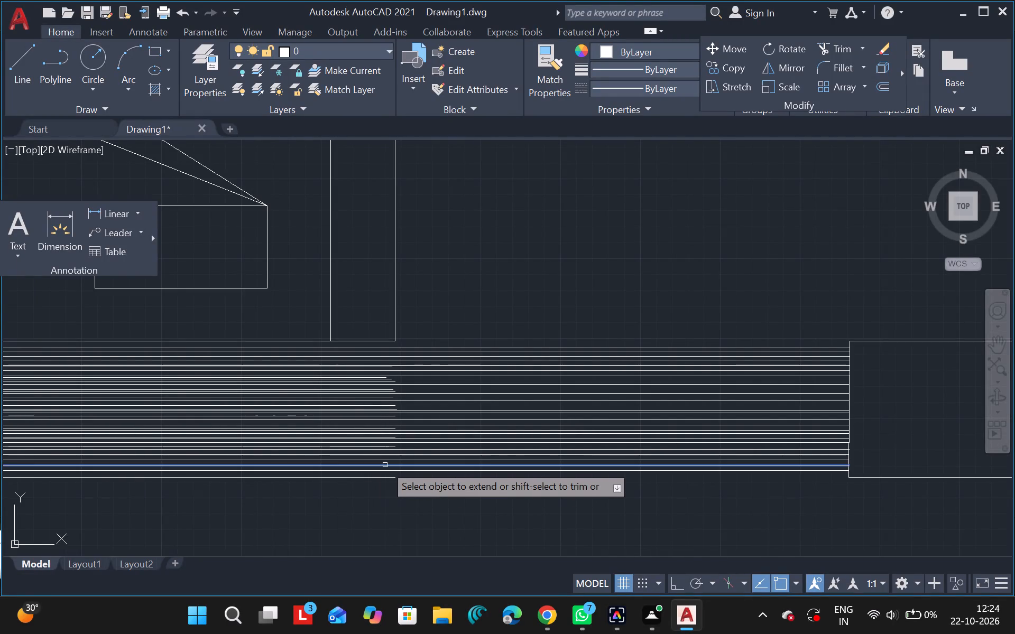
Extend the wall's bottom outline across the opening to the new vertical line.
left_click_drag(385, 465, 386, 480)
left_click_drag(386, 480, 383, 446)
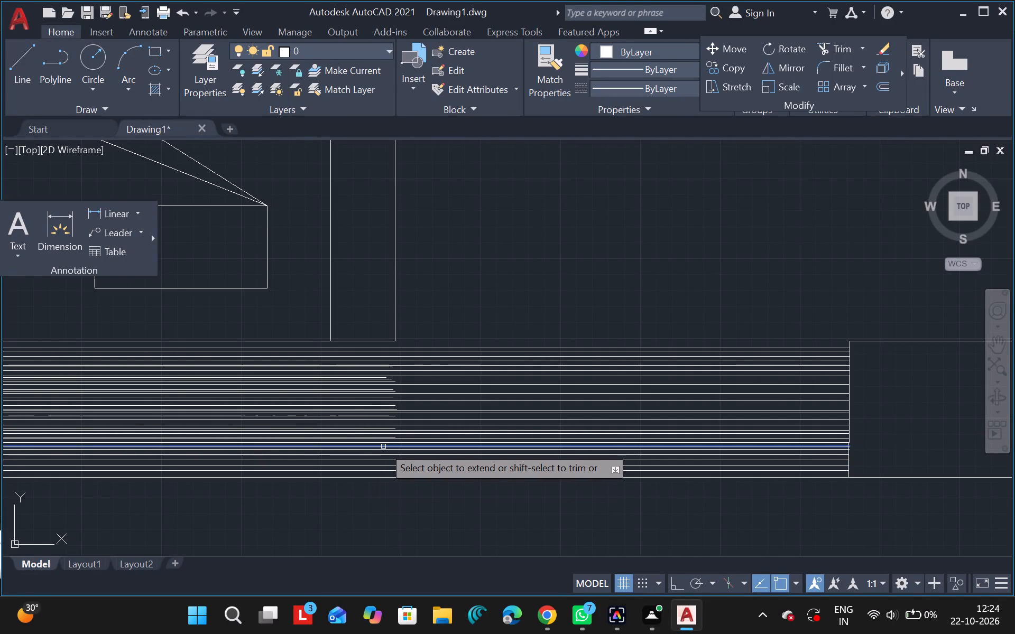
left_click_drag(383, 446, 387, 435)
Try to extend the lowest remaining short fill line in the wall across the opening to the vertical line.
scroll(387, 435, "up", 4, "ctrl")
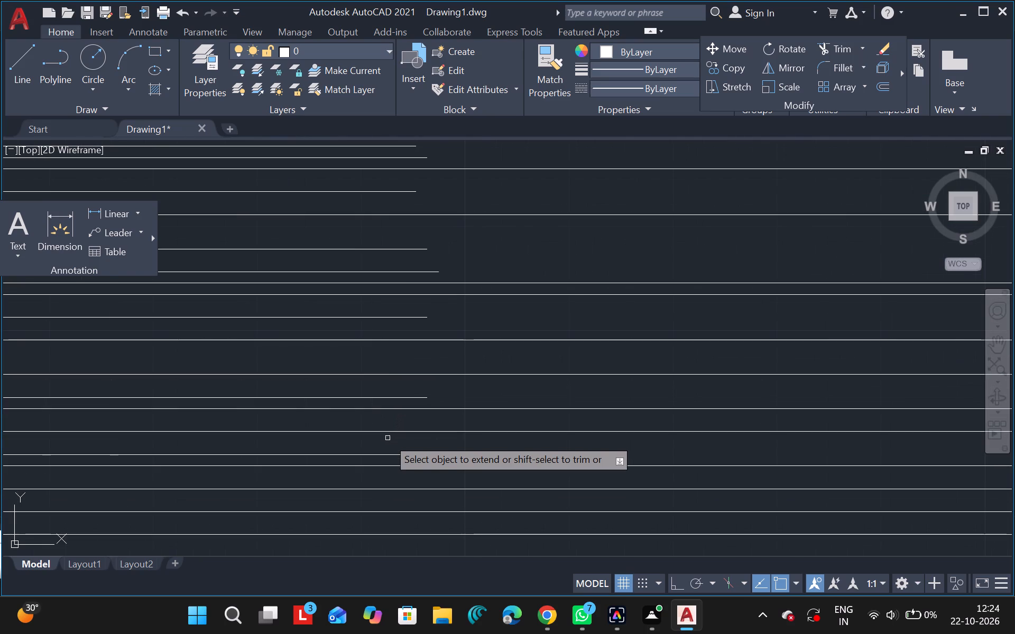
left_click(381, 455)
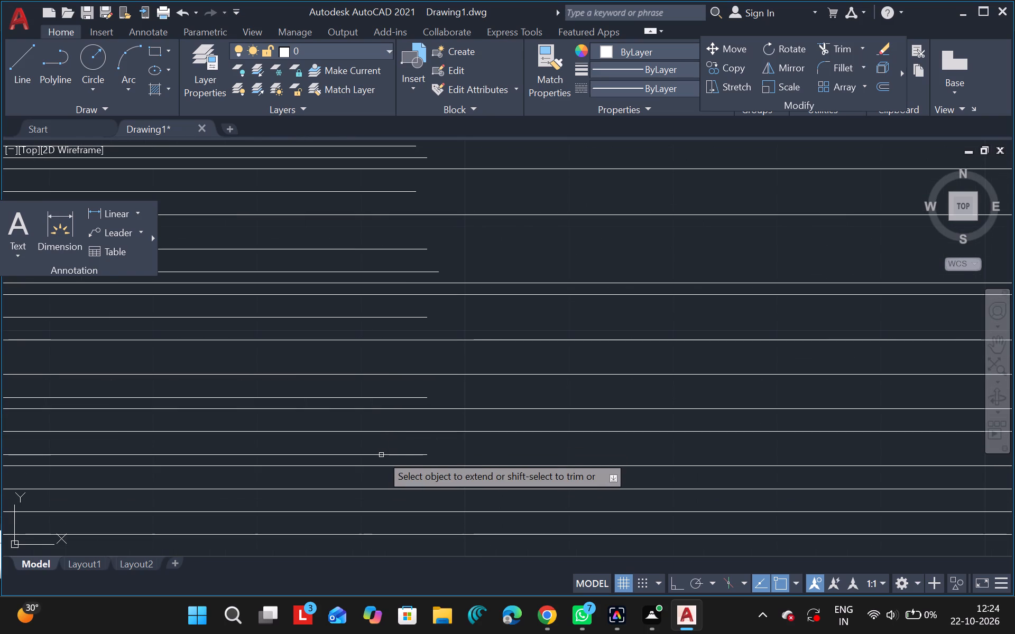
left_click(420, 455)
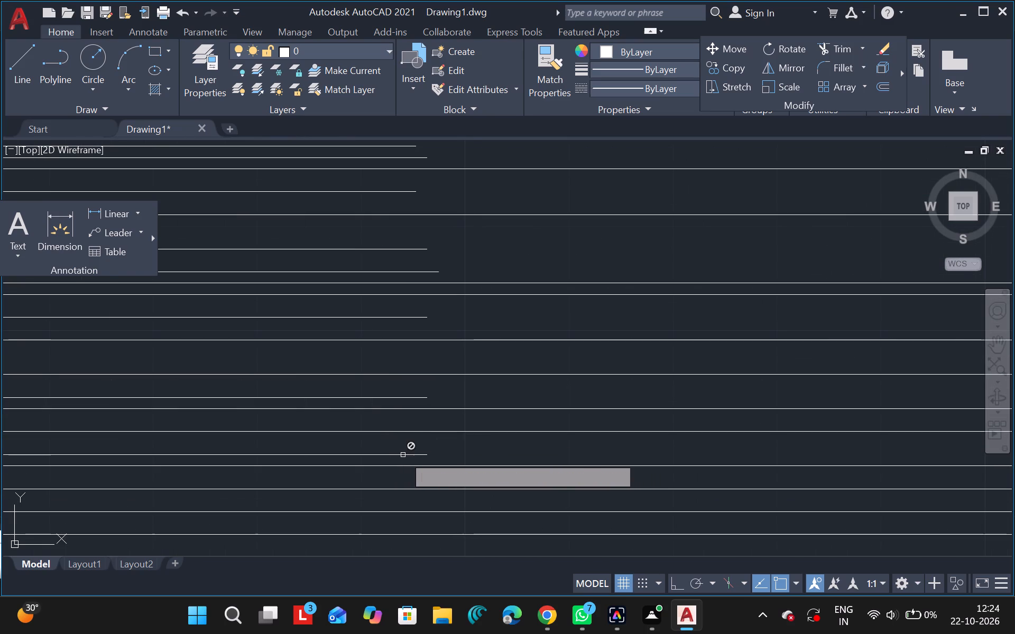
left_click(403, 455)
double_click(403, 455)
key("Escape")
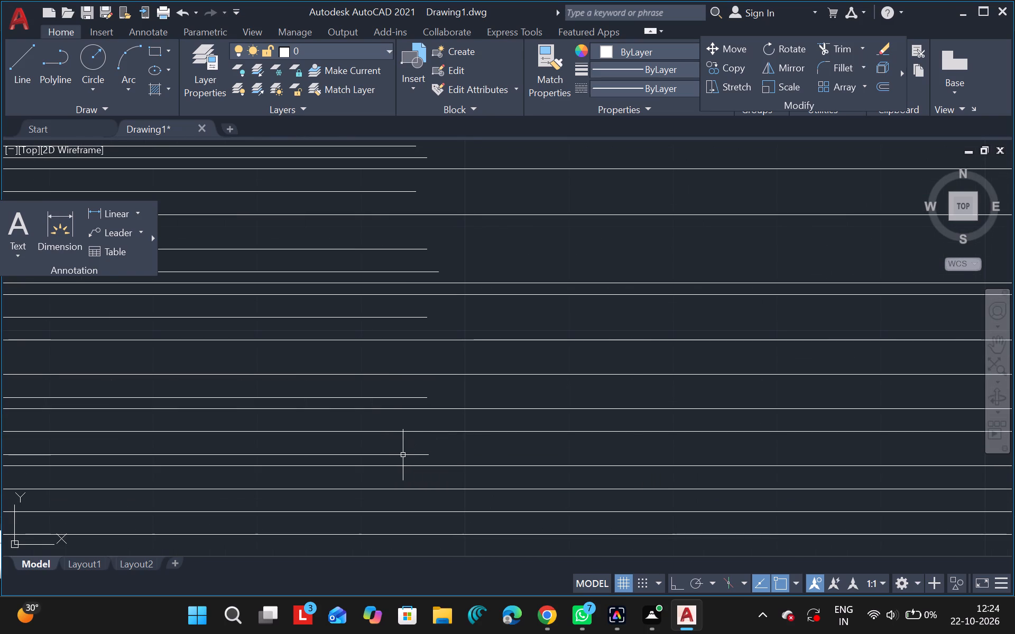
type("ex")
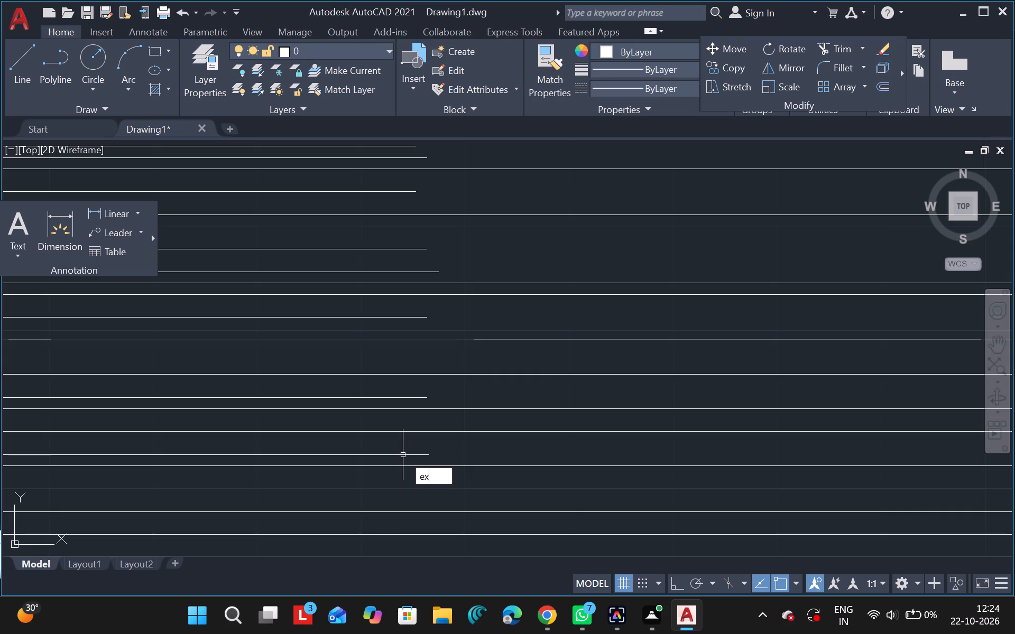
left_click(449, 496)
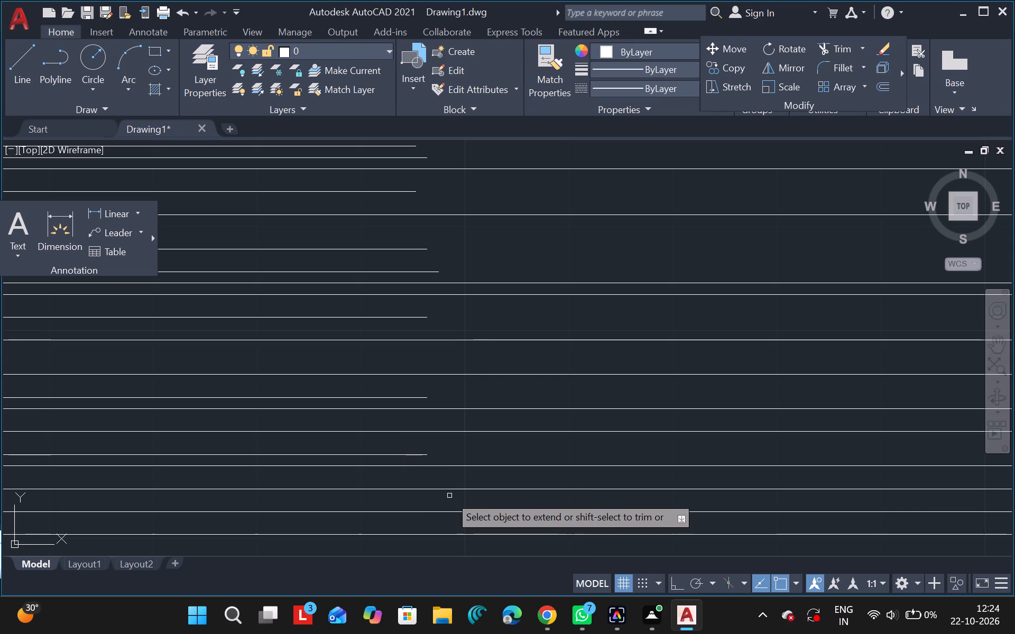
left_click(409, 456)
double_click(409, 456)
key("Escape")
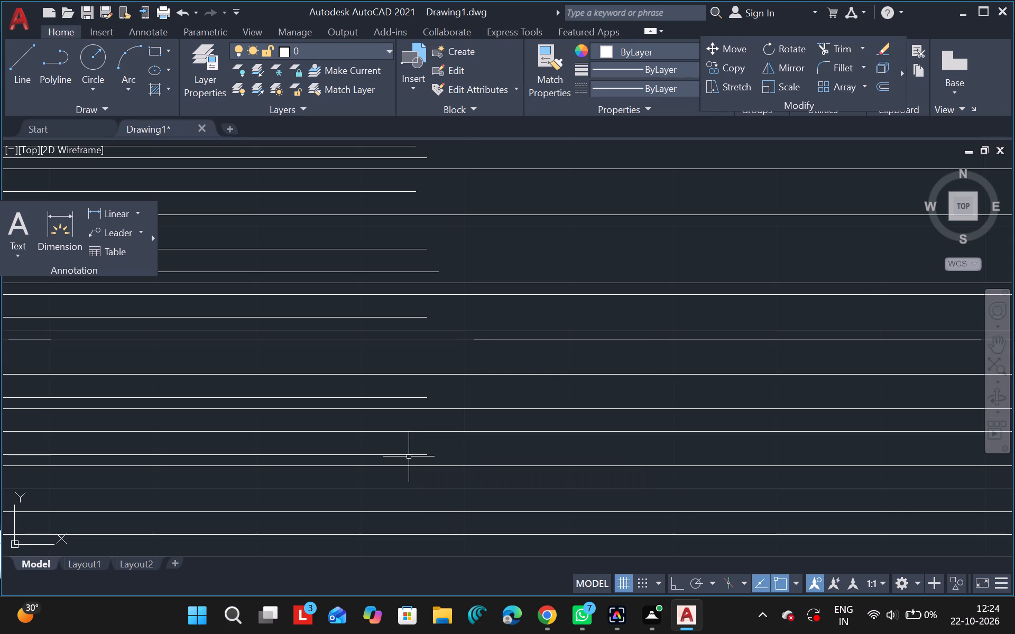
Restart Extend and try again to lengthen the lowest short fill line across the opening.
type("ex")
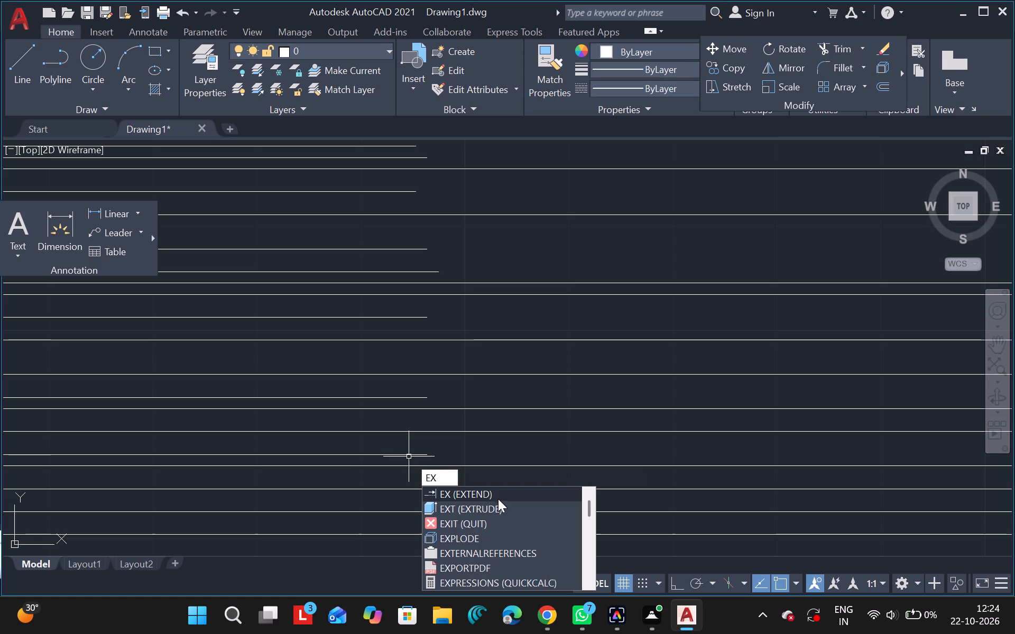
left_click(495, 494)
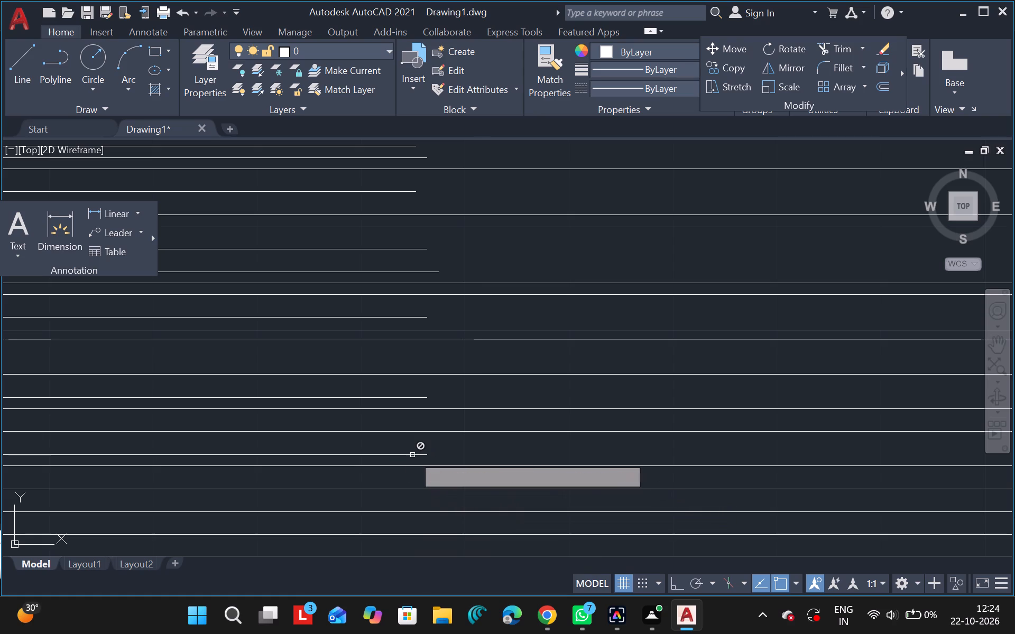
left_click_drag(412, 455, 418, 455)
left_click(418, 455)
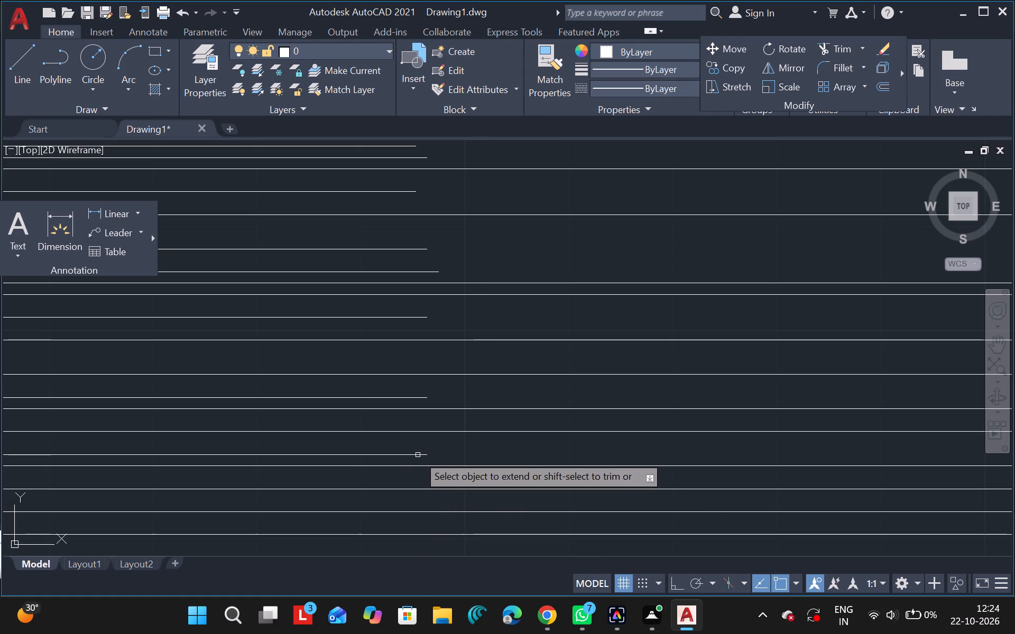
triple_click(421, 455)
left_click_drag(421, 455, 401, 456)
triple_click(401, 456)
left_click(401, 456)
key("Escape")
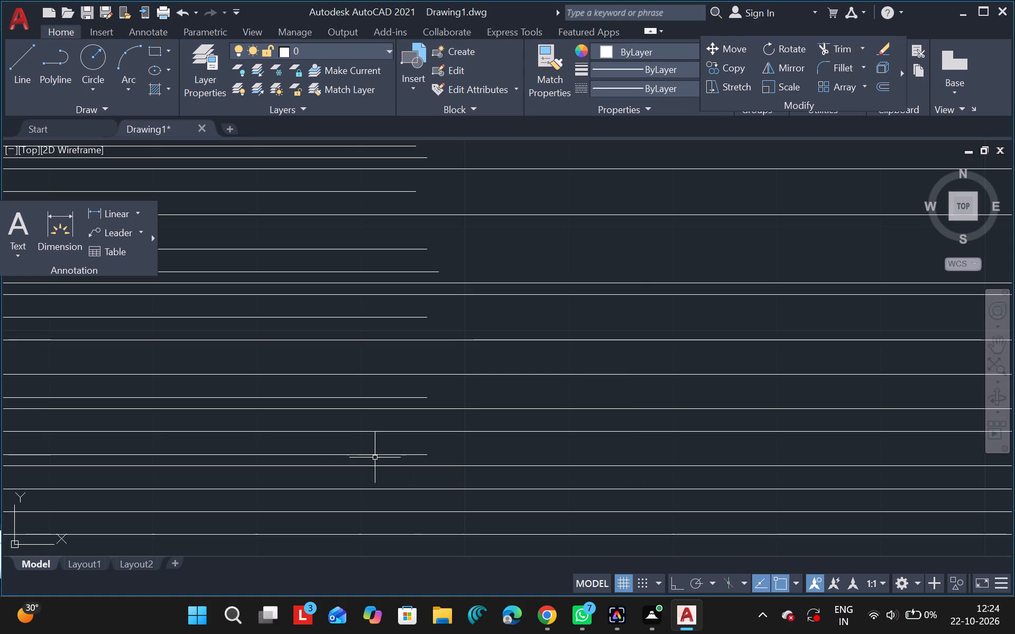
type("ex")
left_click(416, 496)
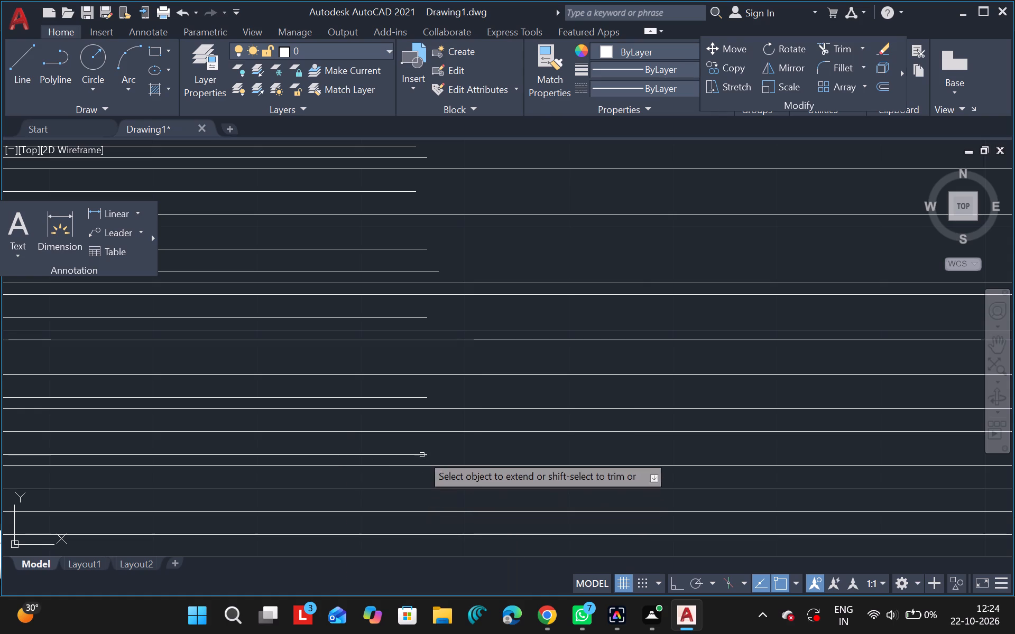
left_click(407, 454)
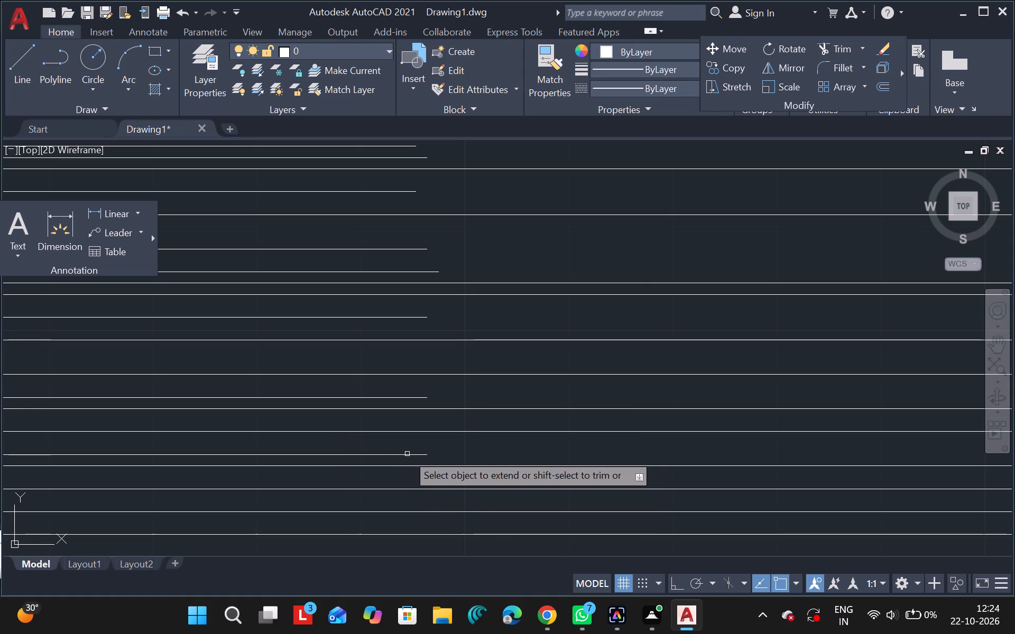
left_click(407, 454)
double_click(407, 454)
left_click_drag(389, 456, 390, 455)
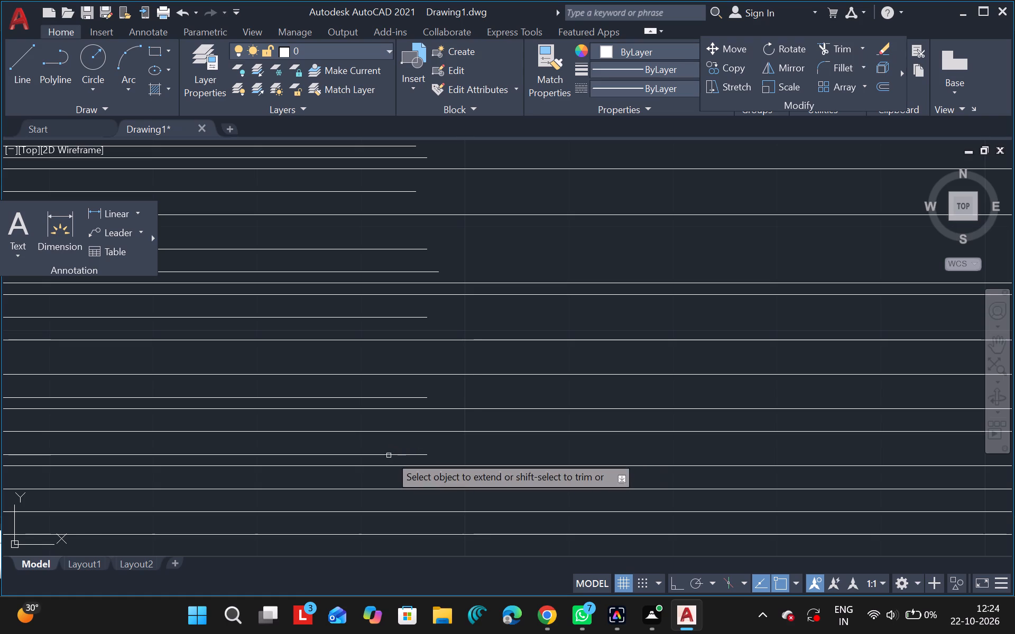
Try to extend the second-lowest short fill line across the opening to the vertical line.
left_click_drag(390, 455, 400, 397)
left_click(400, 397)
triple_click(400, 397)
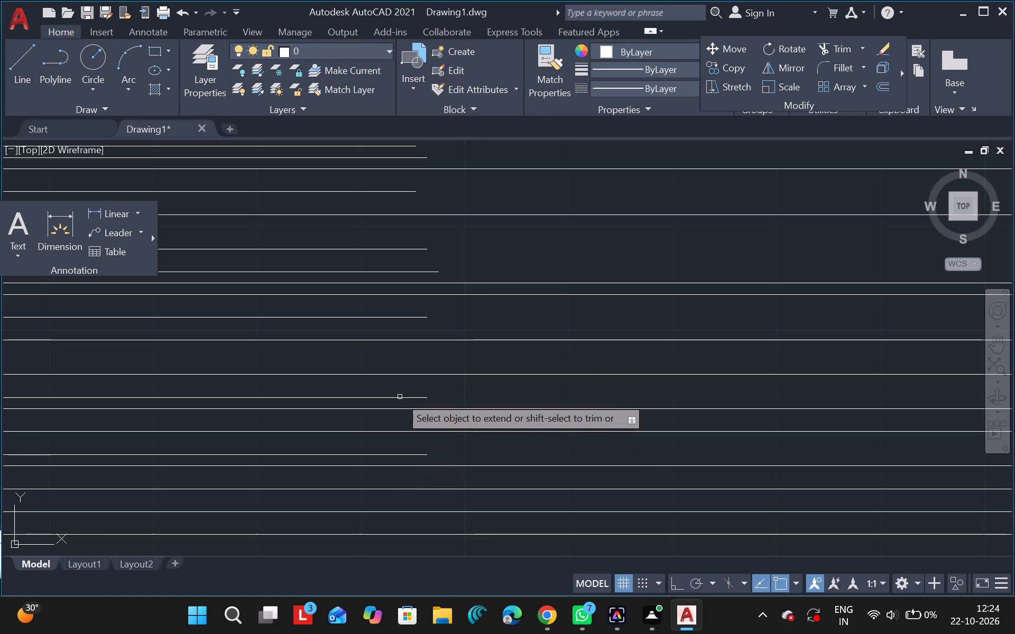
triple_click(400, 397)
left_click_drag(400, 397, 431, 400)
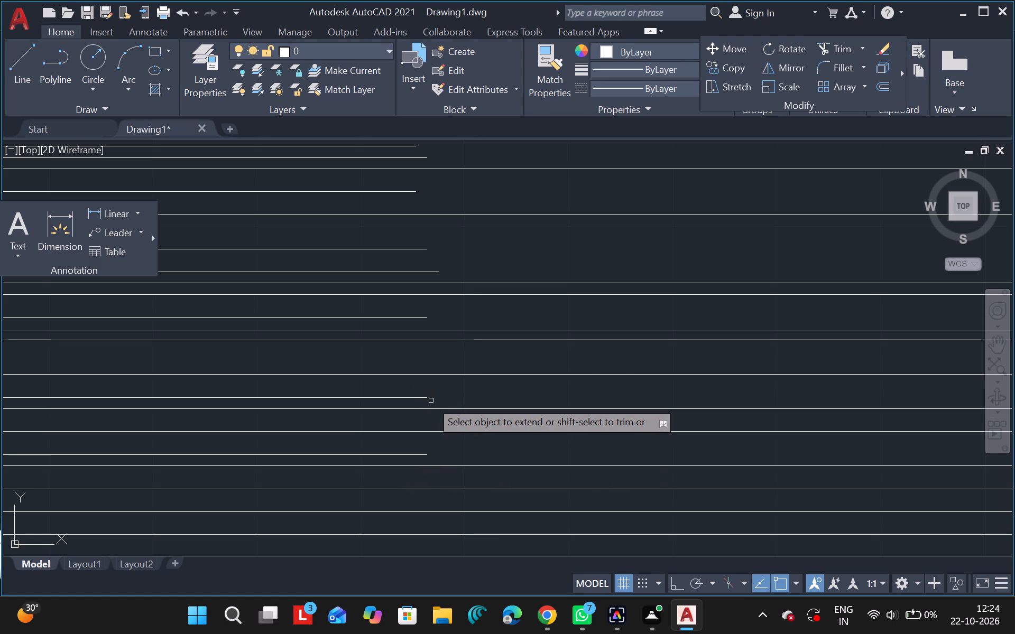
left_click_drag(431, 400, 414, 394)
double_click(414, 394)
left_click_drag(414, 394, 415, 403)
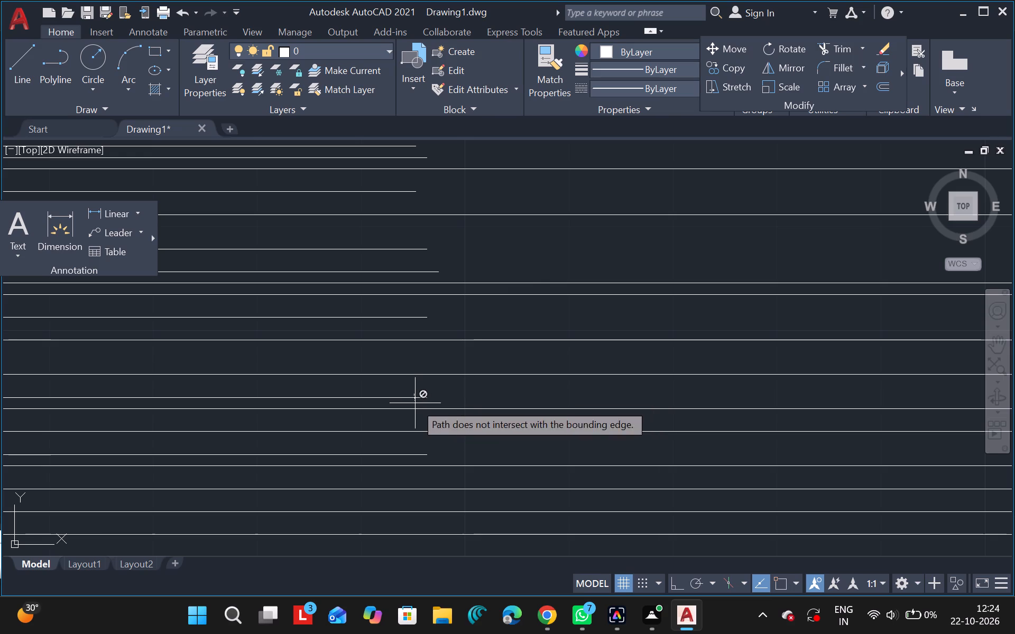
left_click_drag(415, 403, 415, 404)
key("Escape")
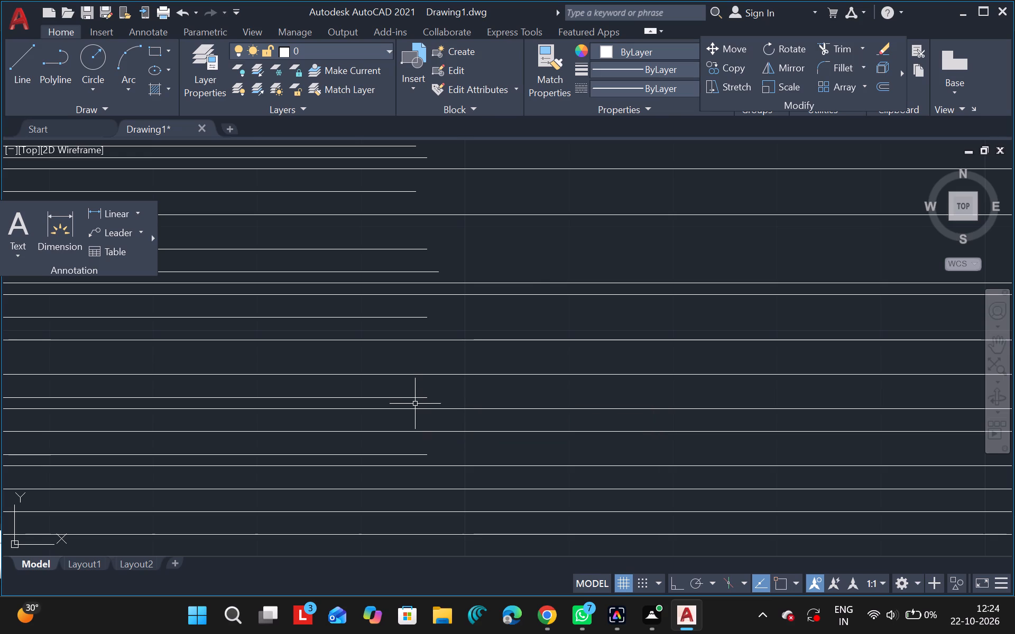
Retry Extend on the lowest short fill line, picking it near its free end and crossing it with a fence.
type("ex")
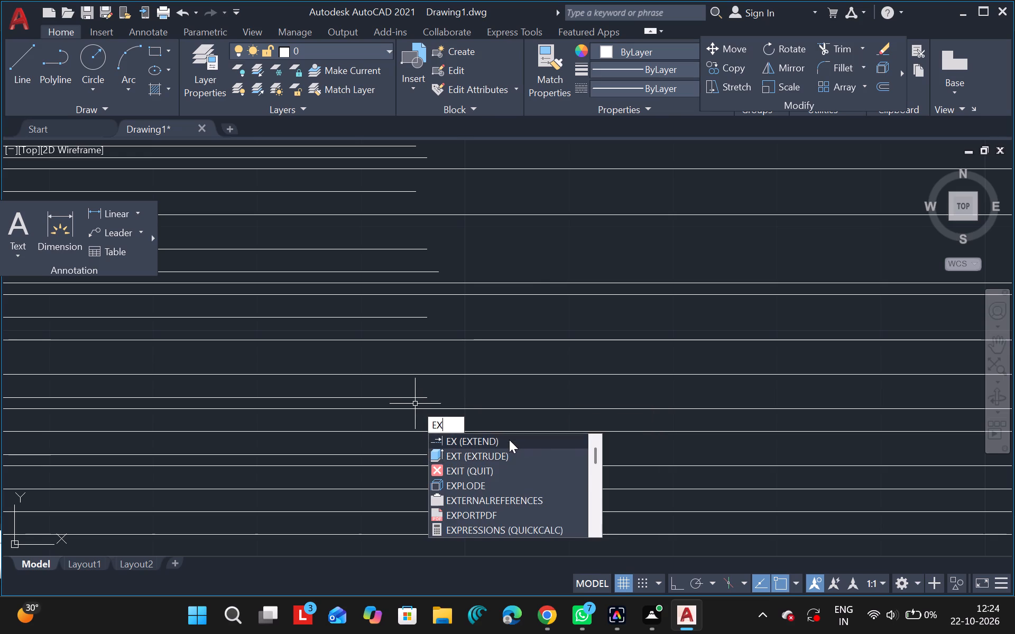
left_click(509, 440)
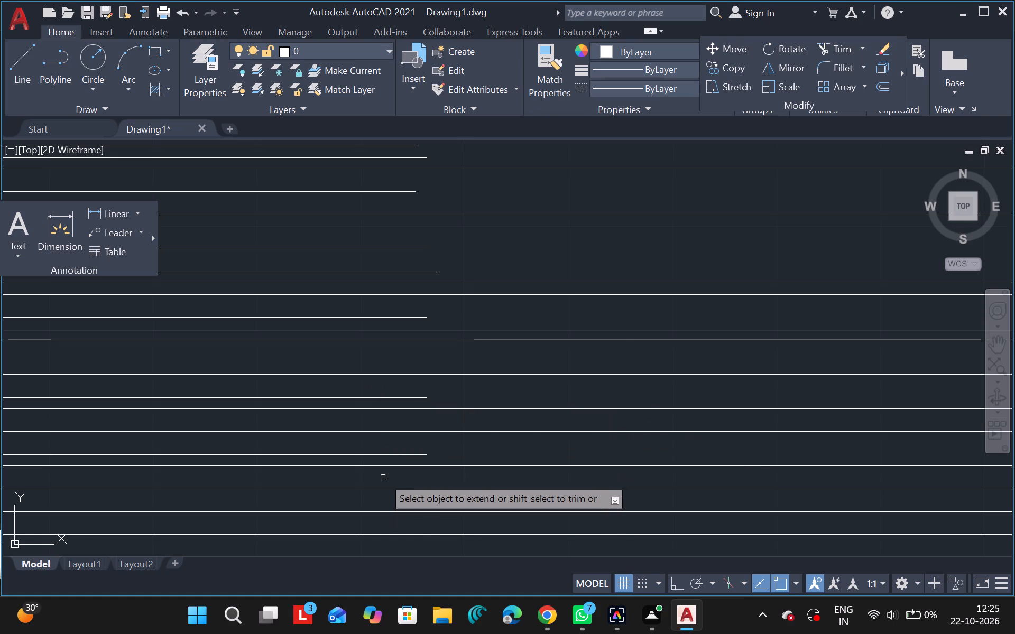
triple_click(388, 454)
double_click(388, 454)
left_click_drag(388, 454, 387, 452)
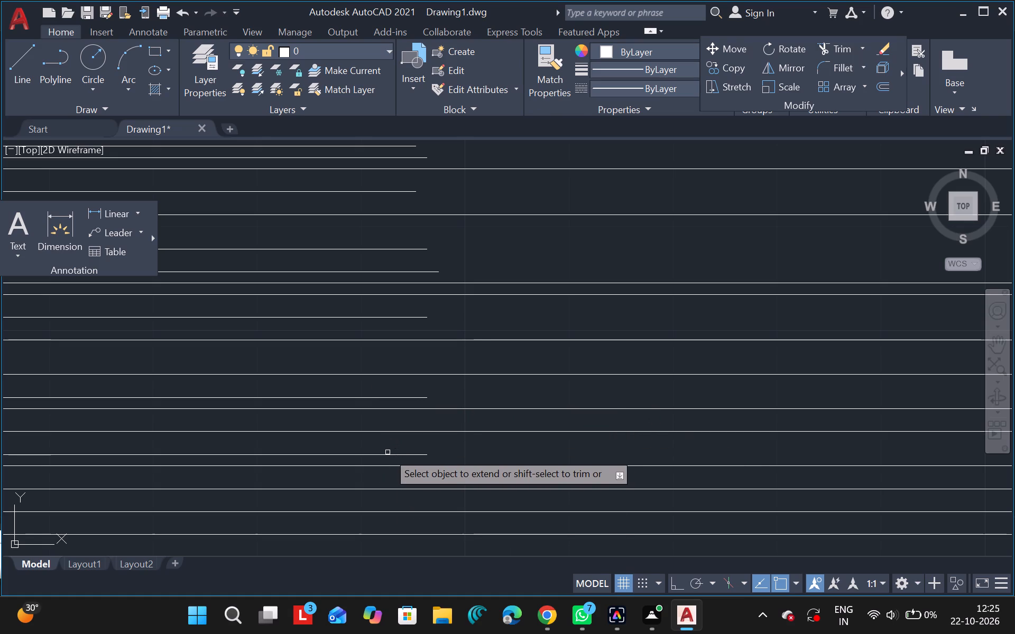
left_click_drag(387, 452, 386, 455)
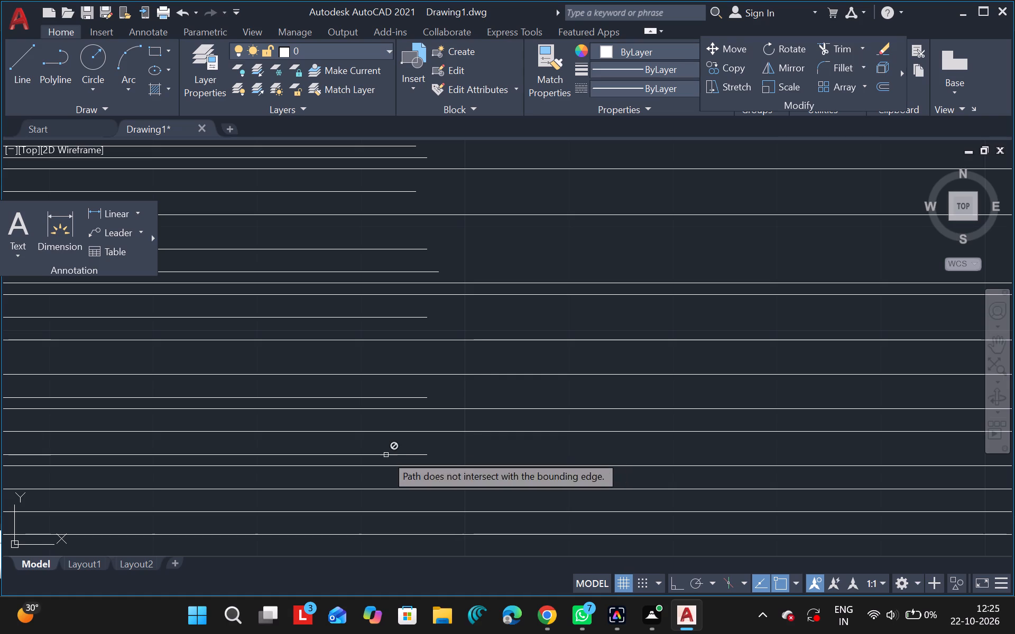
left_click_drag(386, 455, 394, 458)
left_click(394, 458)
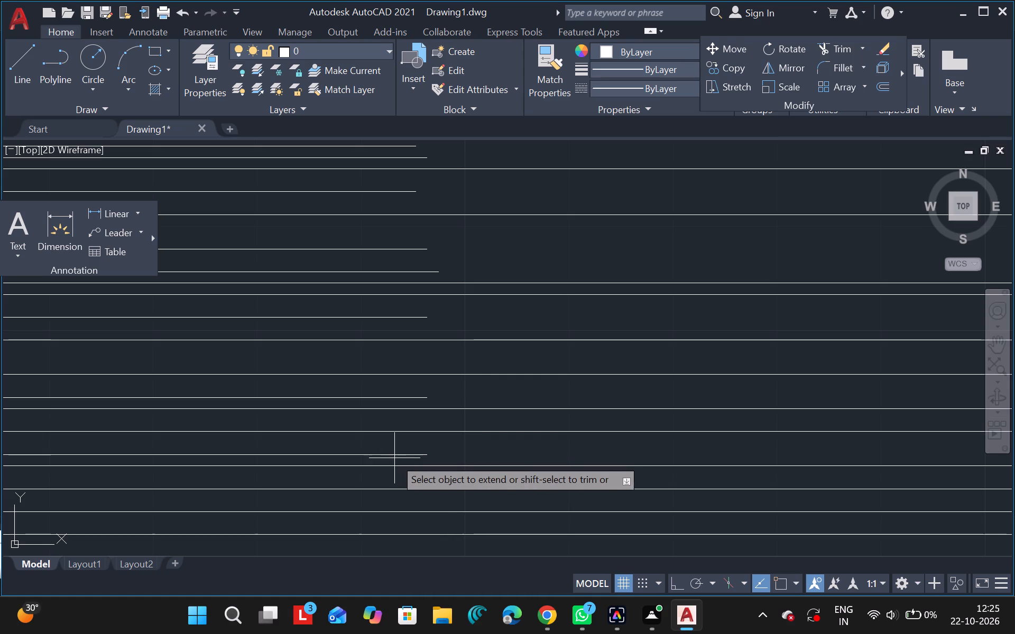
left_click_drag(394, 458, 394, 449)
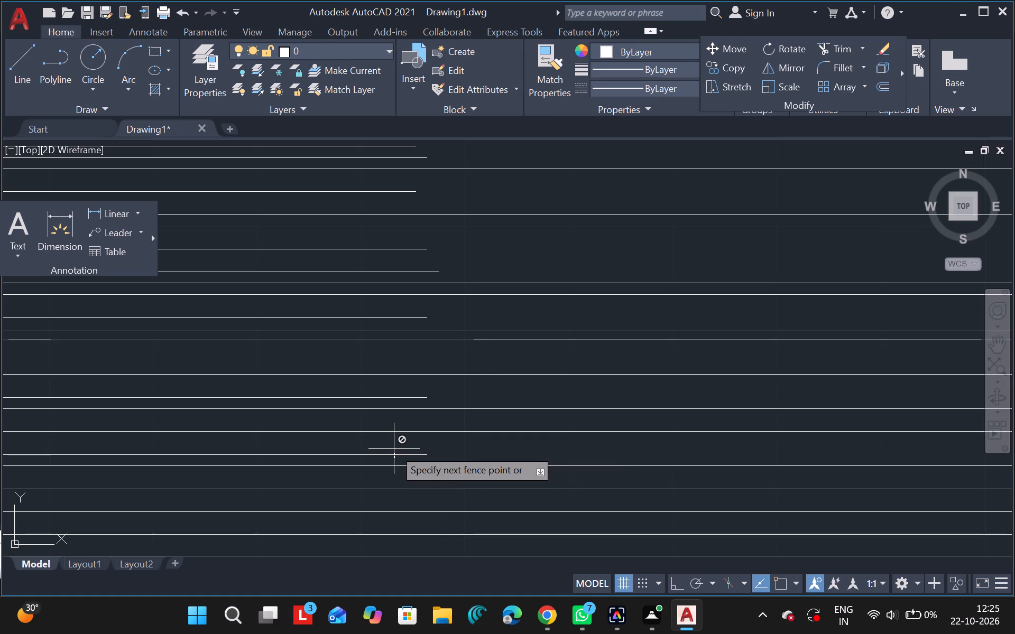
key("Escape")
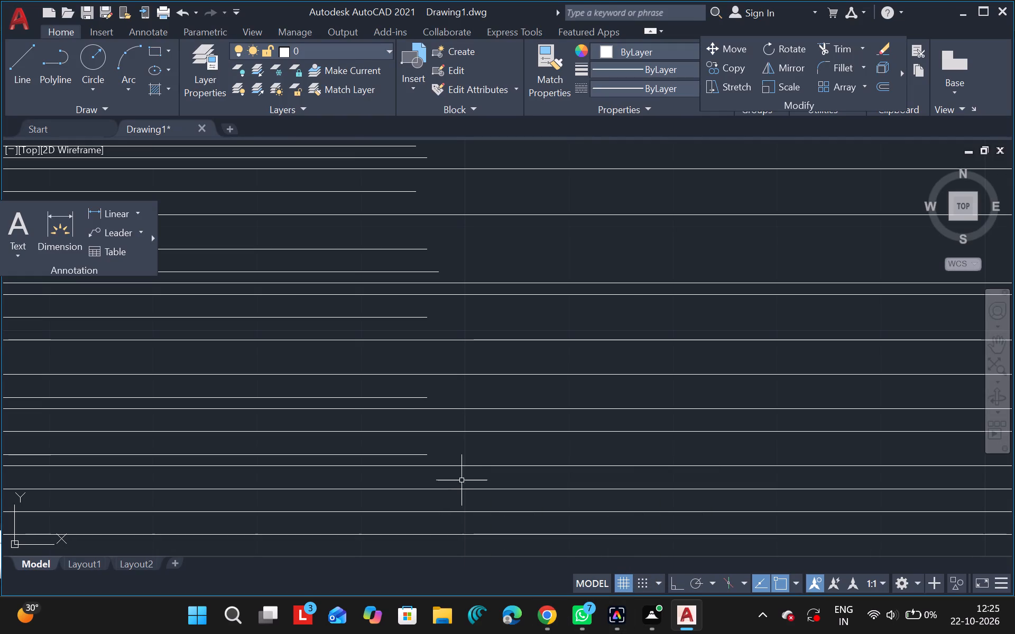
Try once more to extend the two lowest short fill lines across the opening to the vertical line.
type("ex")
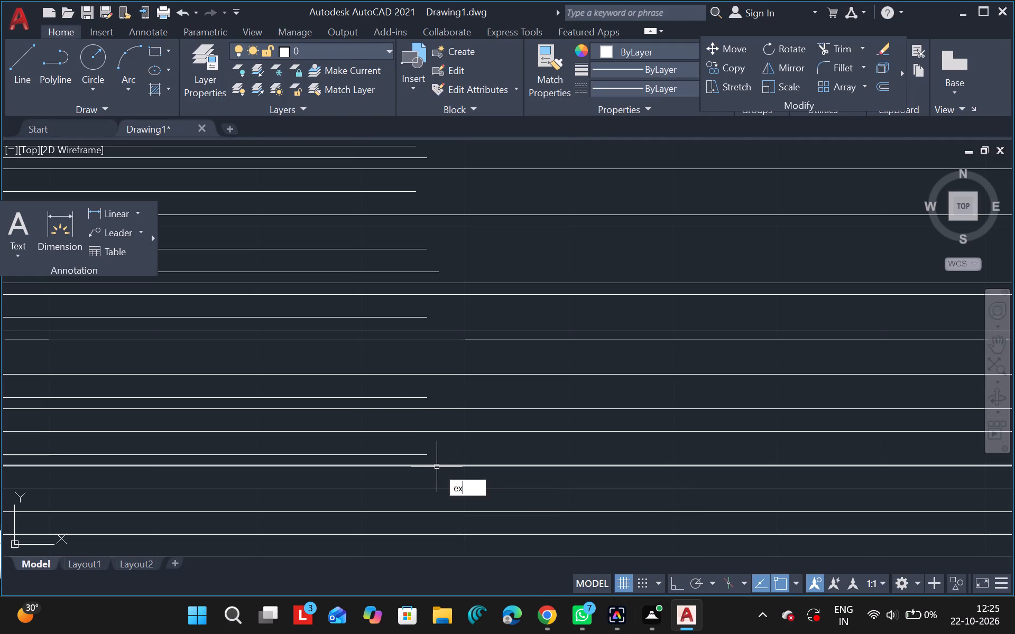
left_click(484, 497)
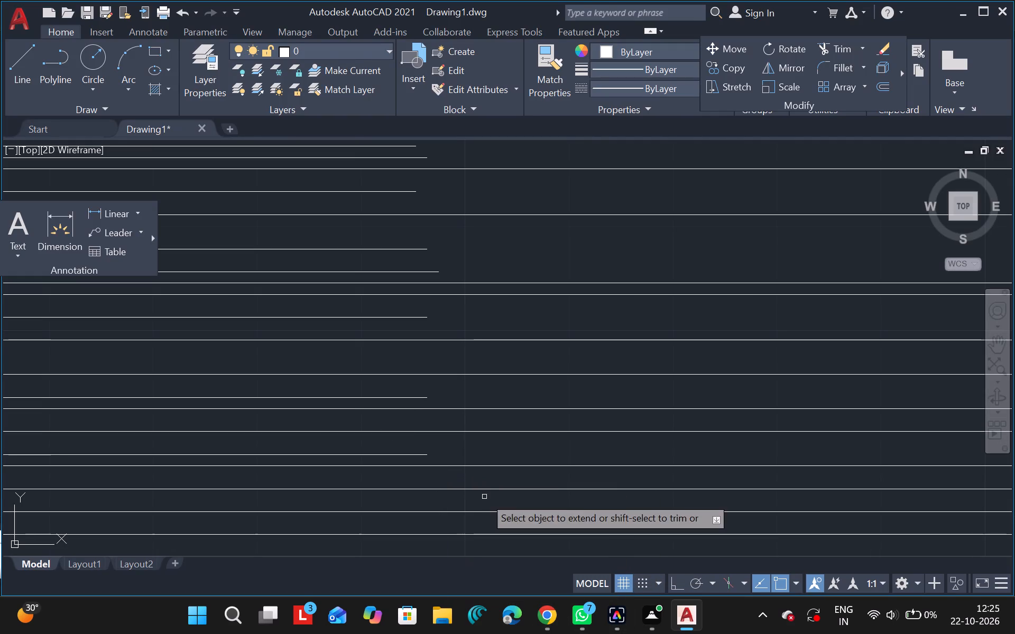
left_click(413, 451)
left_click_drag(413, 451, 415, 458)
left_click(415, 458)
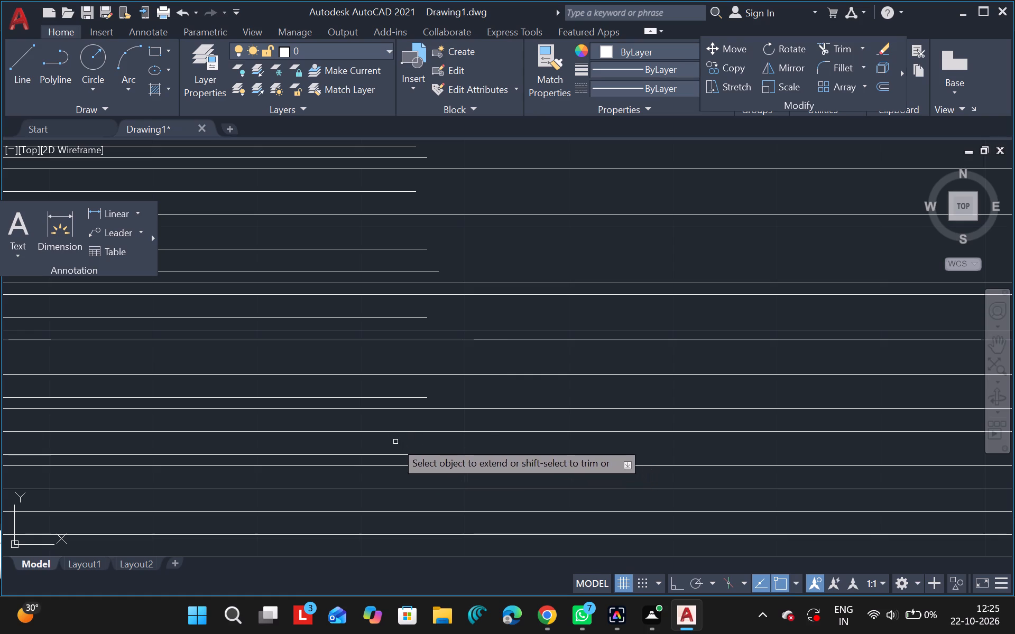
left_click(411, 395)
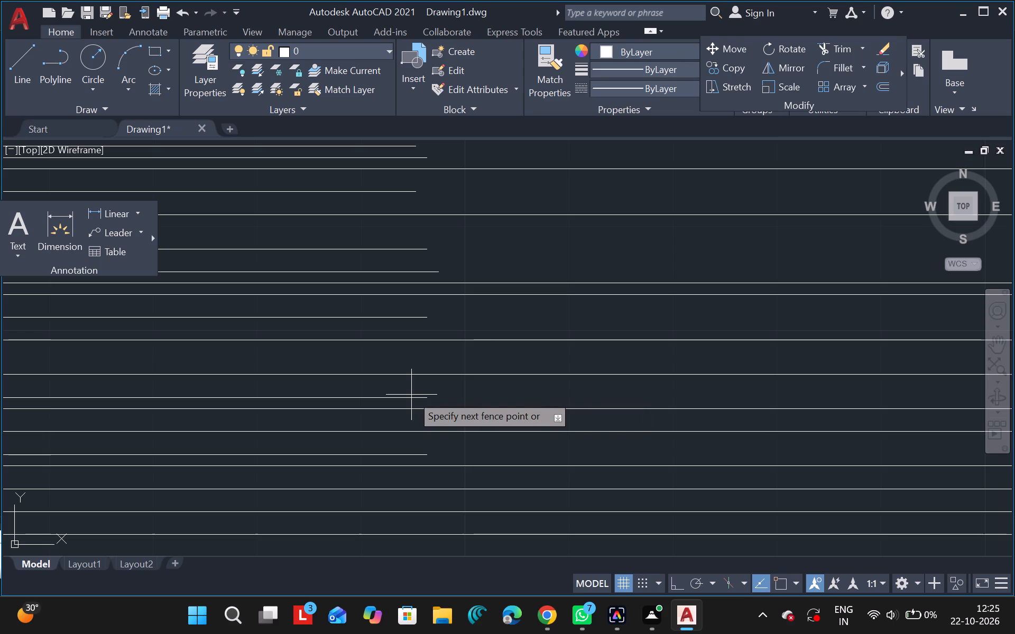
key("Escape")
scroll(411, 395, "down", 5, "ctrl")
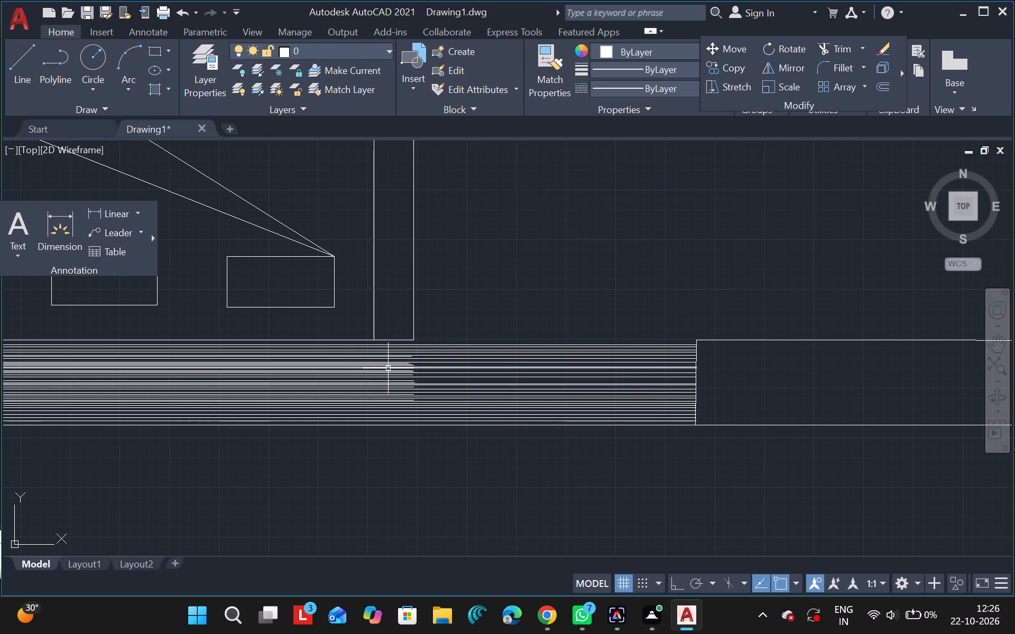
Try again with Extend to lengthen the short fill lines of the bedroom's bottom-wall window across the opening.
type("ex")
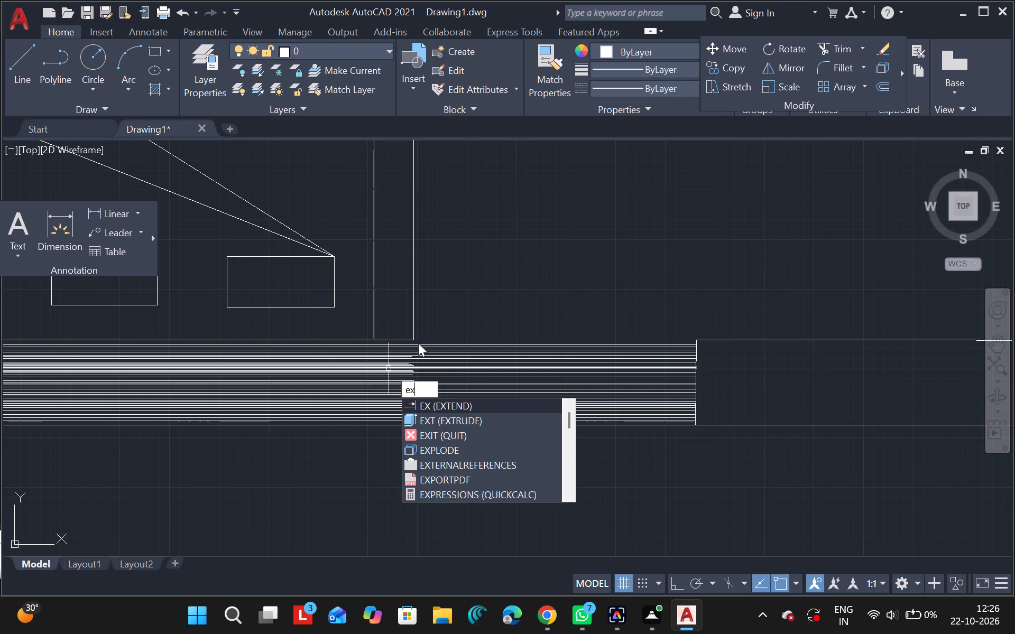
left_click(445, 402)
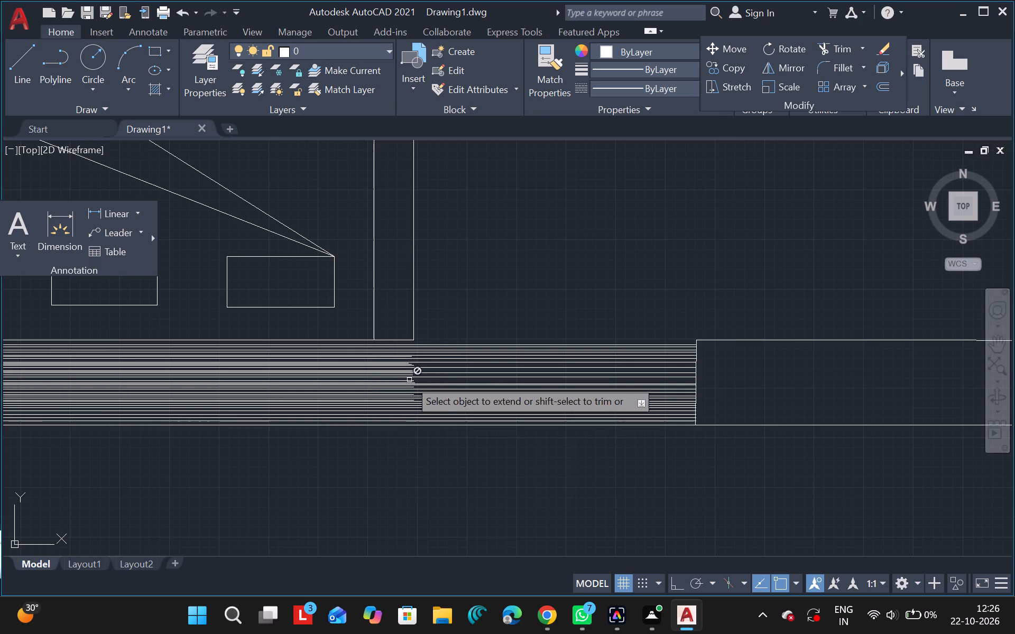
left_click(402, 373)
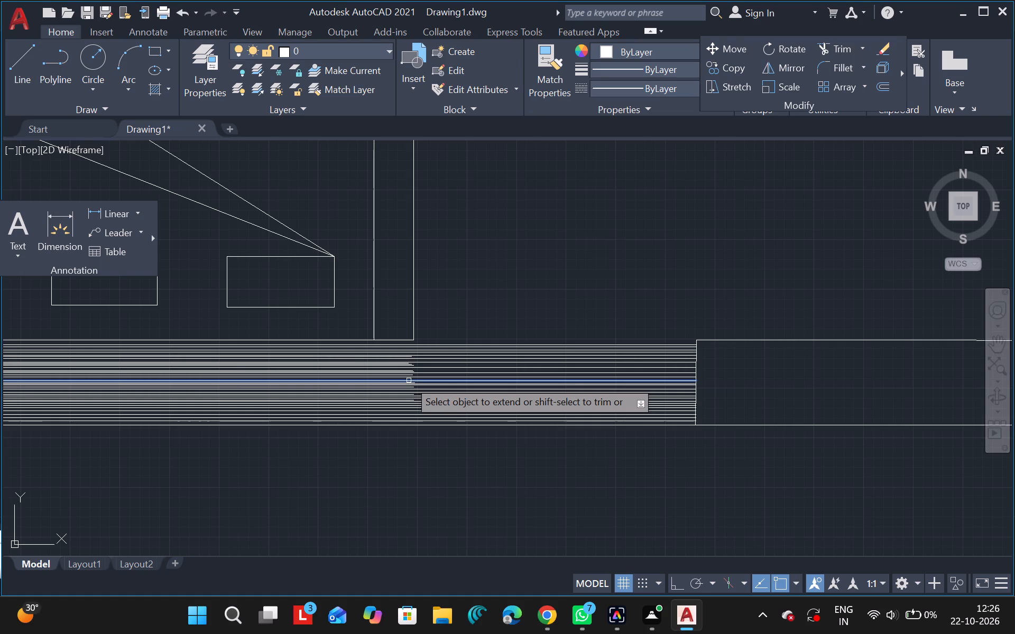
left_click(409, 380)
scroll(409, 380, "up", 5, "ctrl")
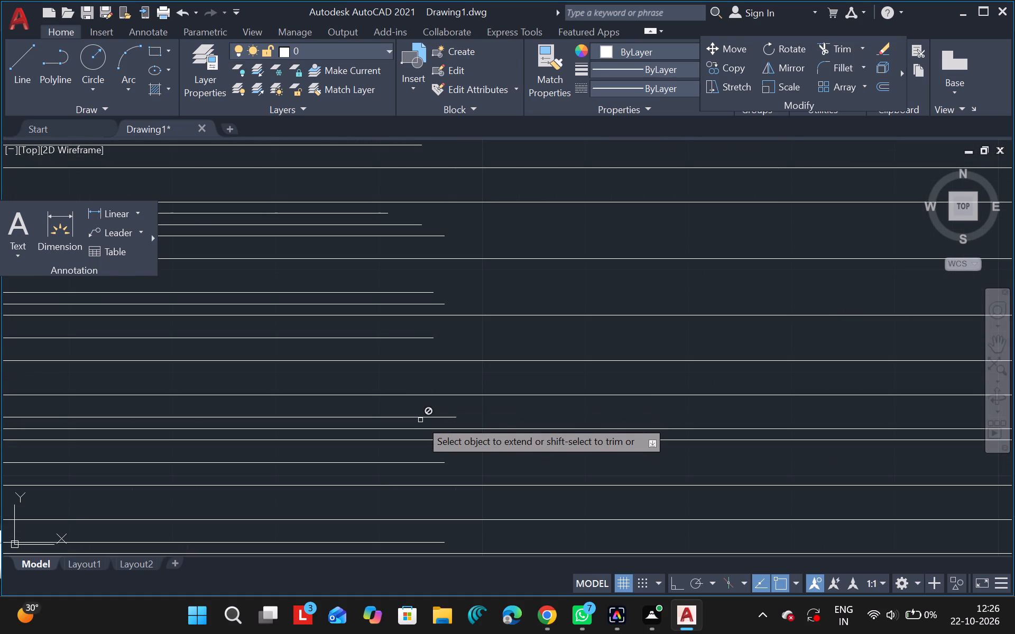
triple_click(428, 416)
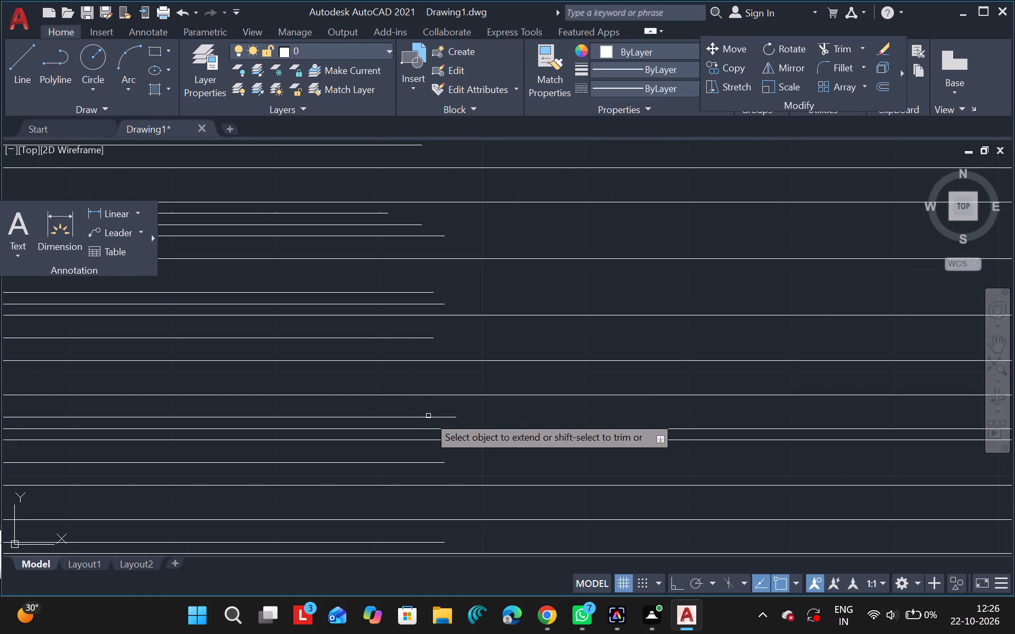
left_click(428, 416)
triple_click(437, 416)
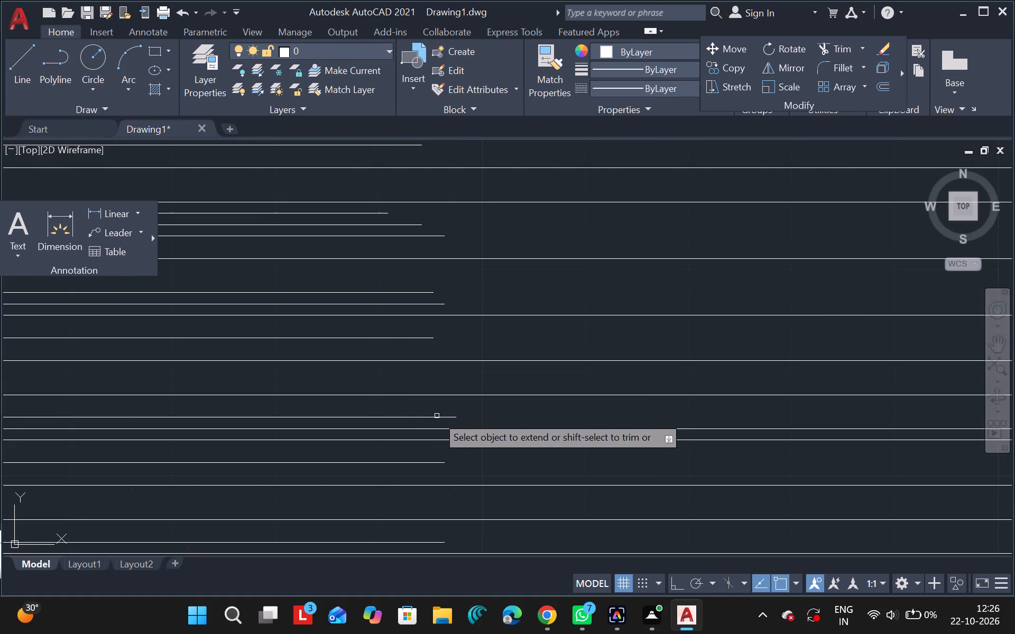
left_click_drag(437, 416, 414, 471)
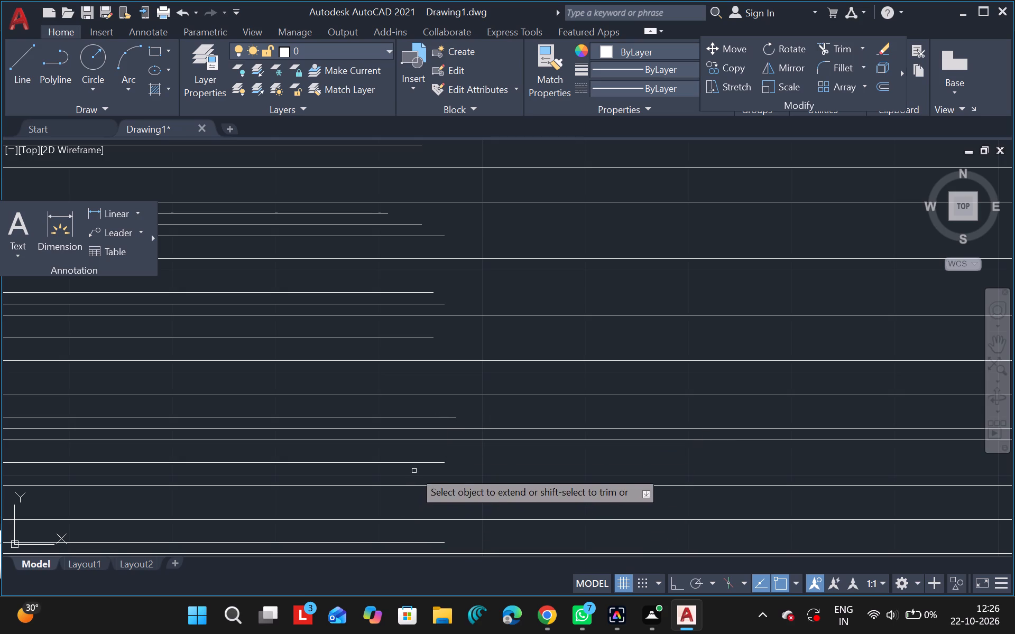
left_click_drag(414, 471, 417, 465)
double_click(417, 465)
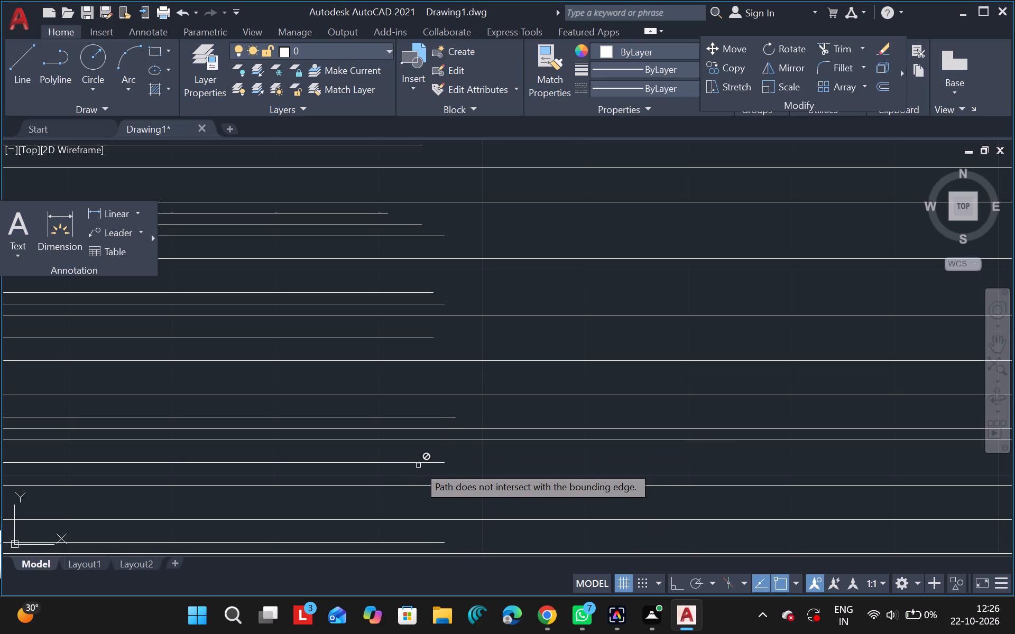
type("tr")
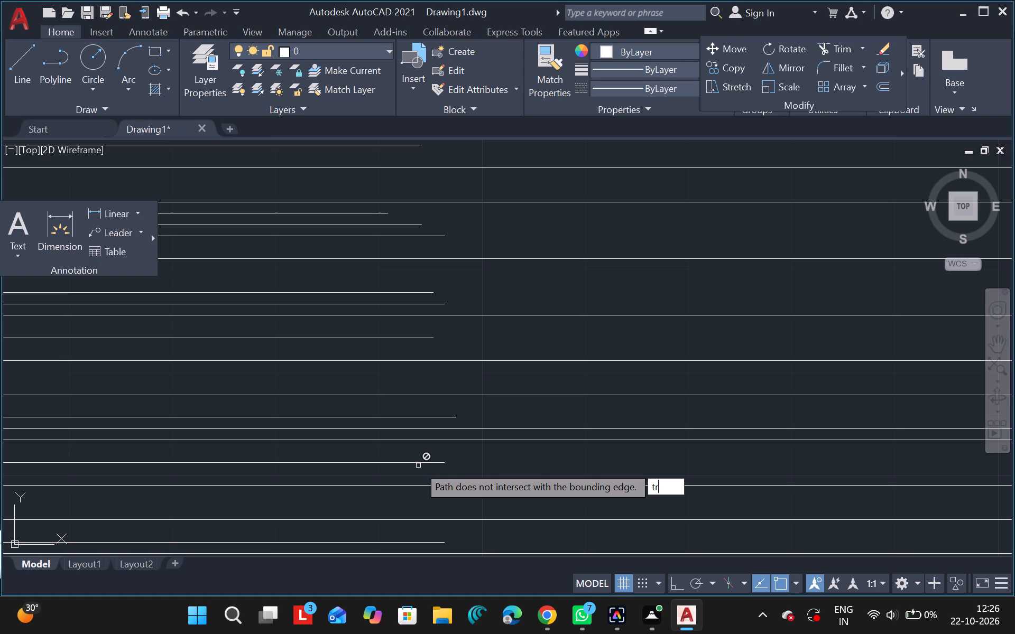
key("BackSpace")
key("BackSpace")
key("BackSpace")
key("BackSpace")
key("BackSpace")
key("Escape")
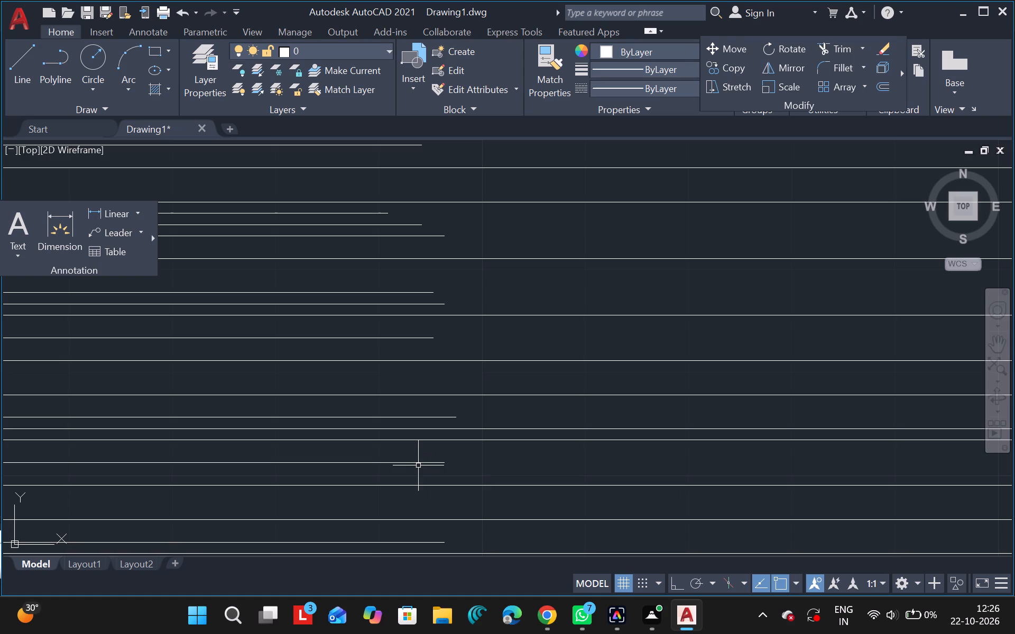
Use Trim to remove the three lowest short fill lines ending inside the bottom-wall window.
type("tr")
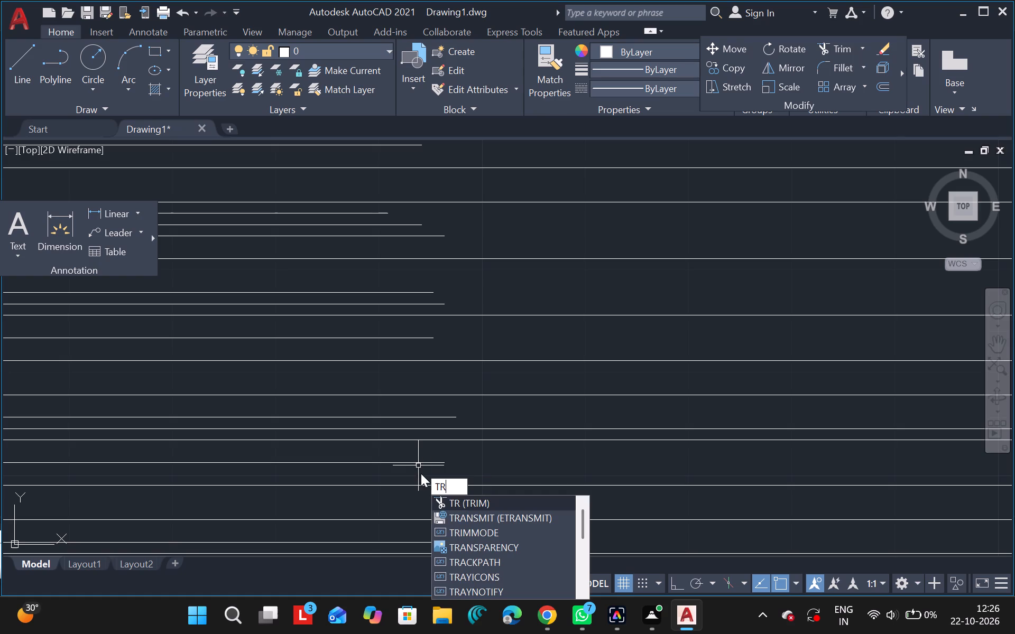
left_click(467, 506)
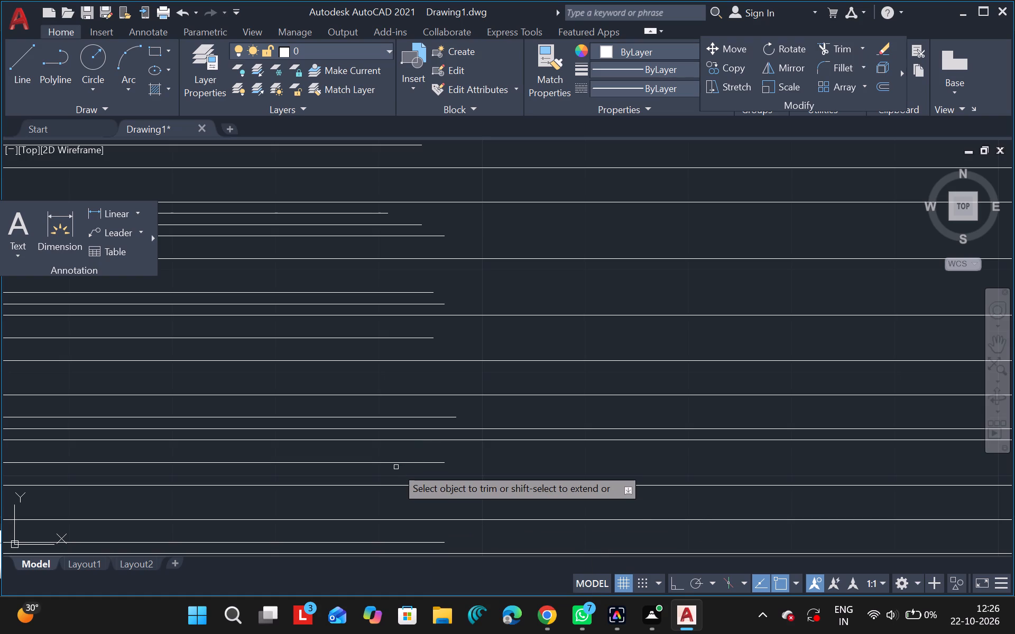
left_click(400, 462)
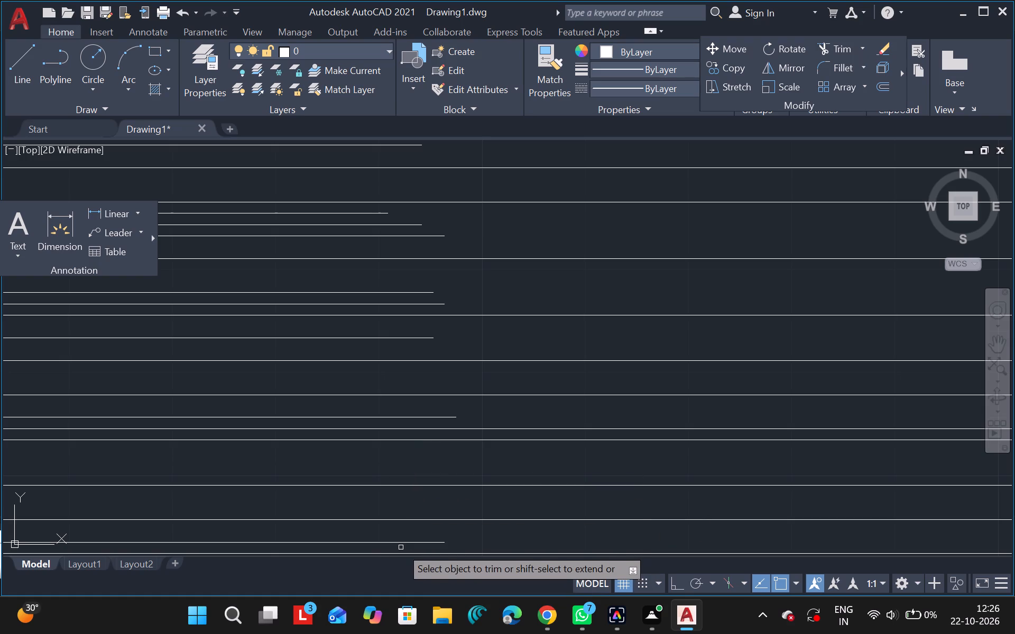
left_click_drag(402, 543, 355, 431)
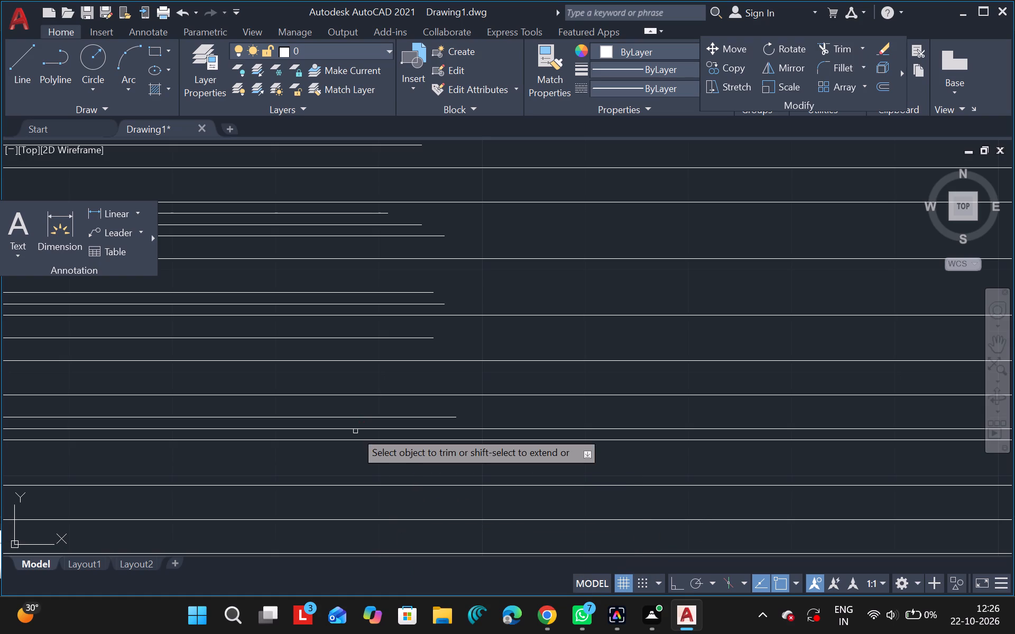
left_click_drag(355, 431, 355, 418)
left_click(355, 418)
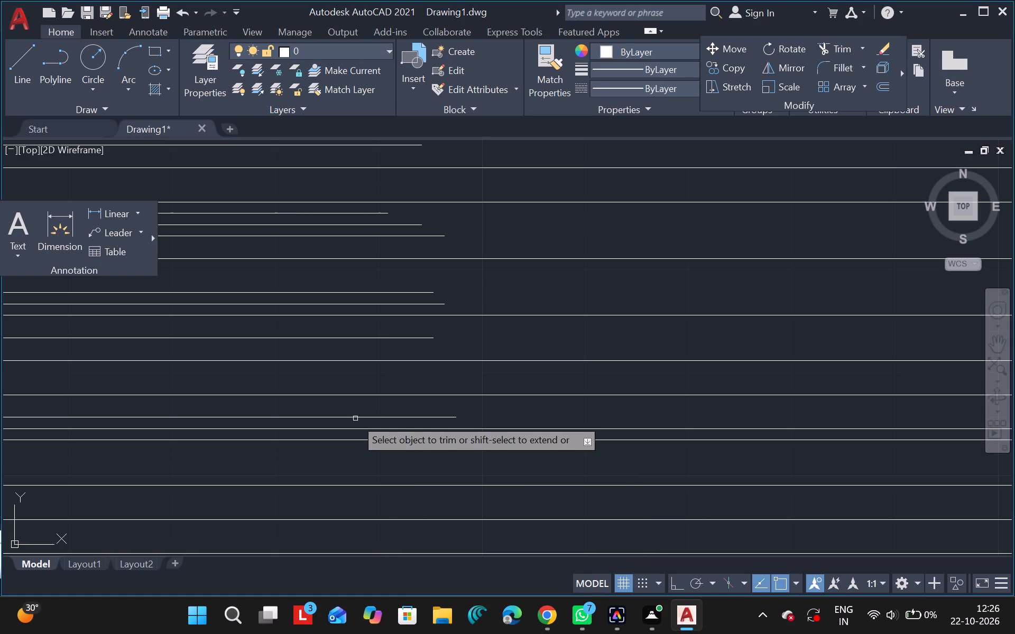
left_click(353, 416)
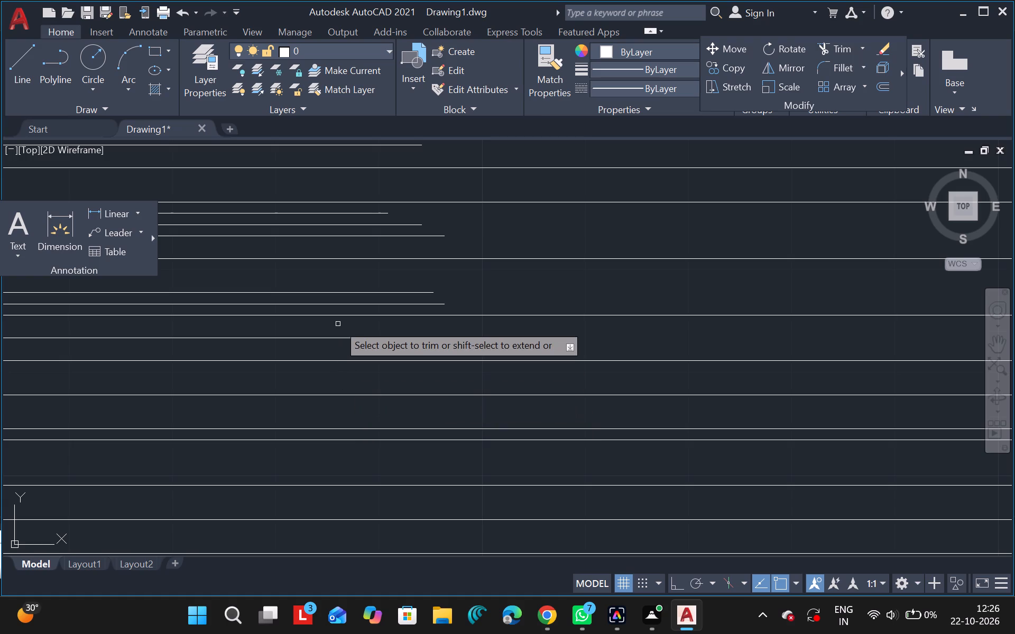
Trim away the next short fill lines further up in the bottom-wall window, leaving the full-length lines.
left_click_drag(328, 340, 328, 306)
left_click_drag(328, 306, 330, 294)
left_click_drag(330, 294, 329, 227)
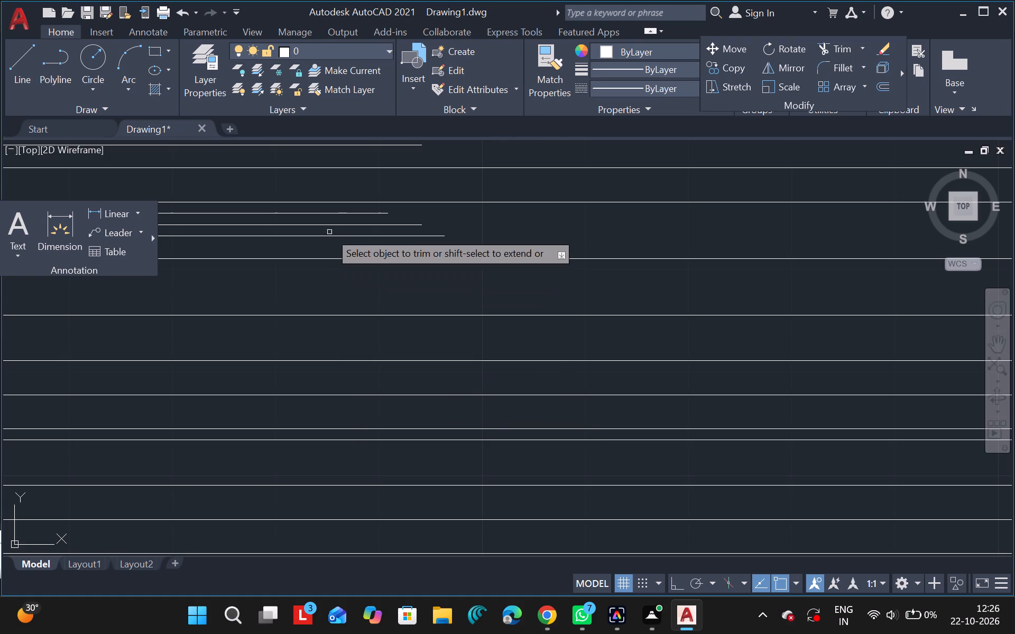
left_click_drag(329, 227, 324, 236)
left_click_drag(324, 236, 323, 227)
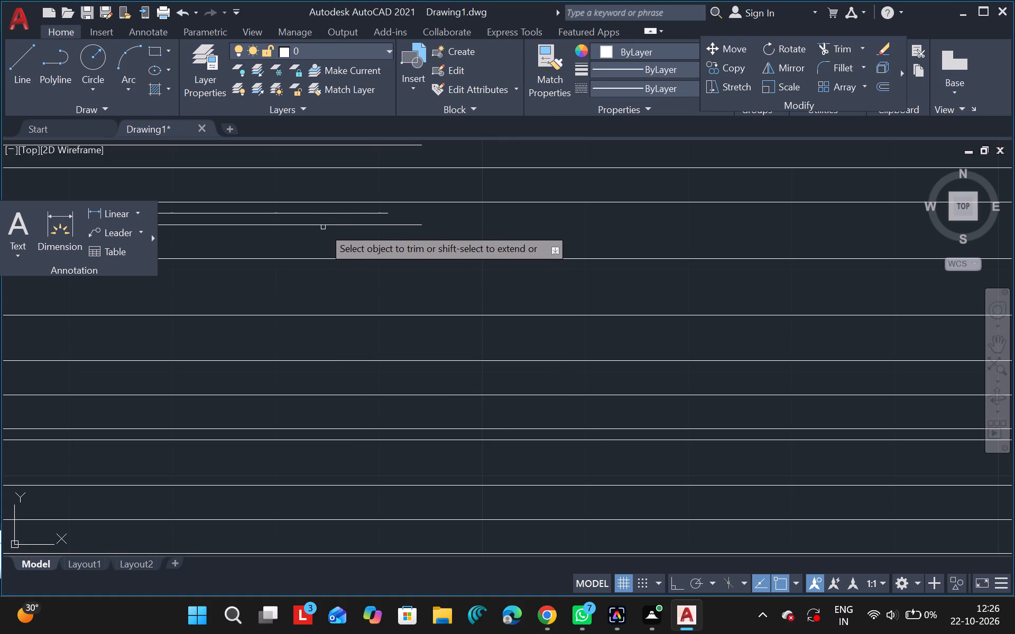
left_click_drag(323, 227, 323, 226)
left_click_drag(323, 226, 326, 213)
left_click(326, 213)
Trim away the remaining short fill line in the lower part of the bottom-wall window.
scroll(326, 213, "down", 4, "ctrl")
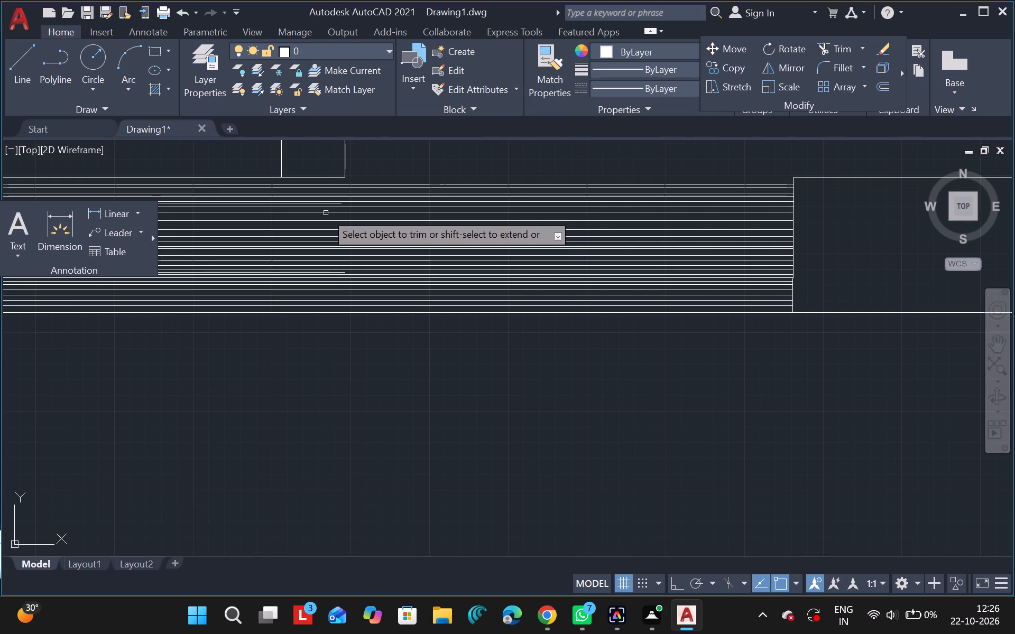
scroll(327, 279, "up", 2, "ctrl")
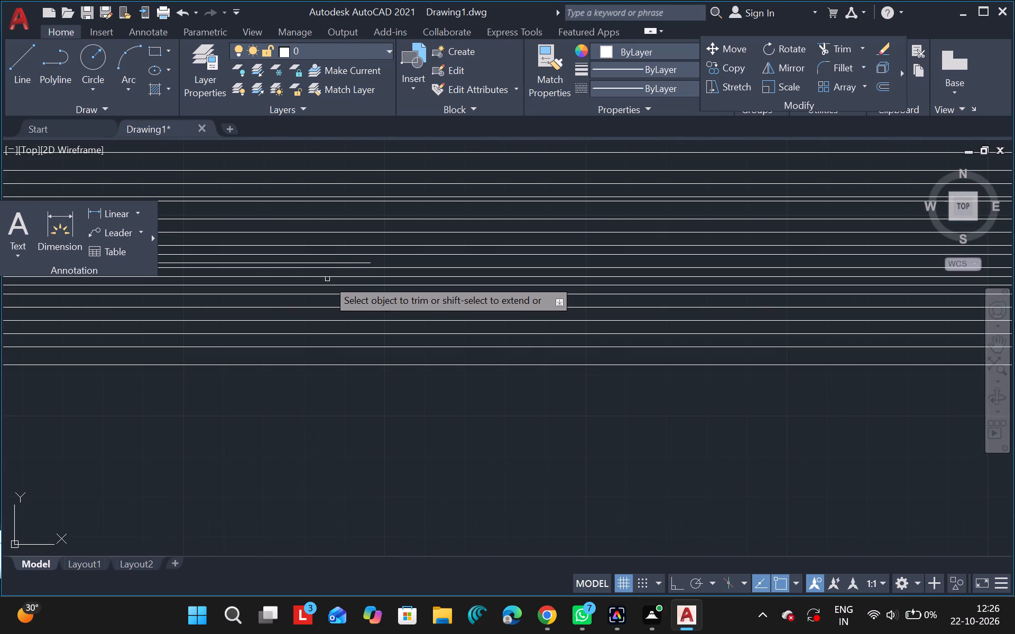
left_click(347, 263)
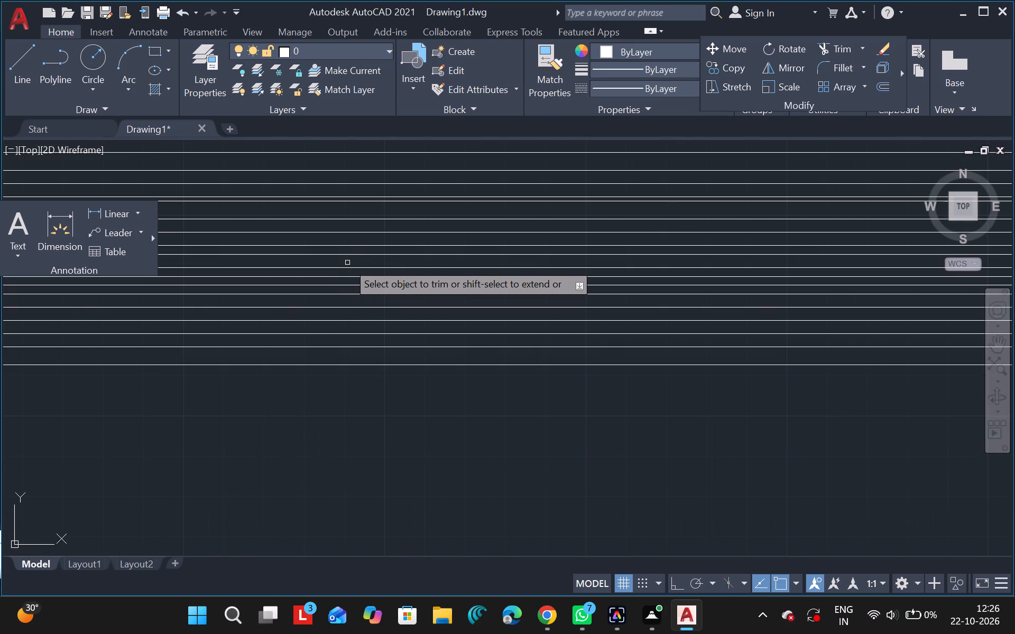
scroll(355, 281, "down", 5, "ctrl")
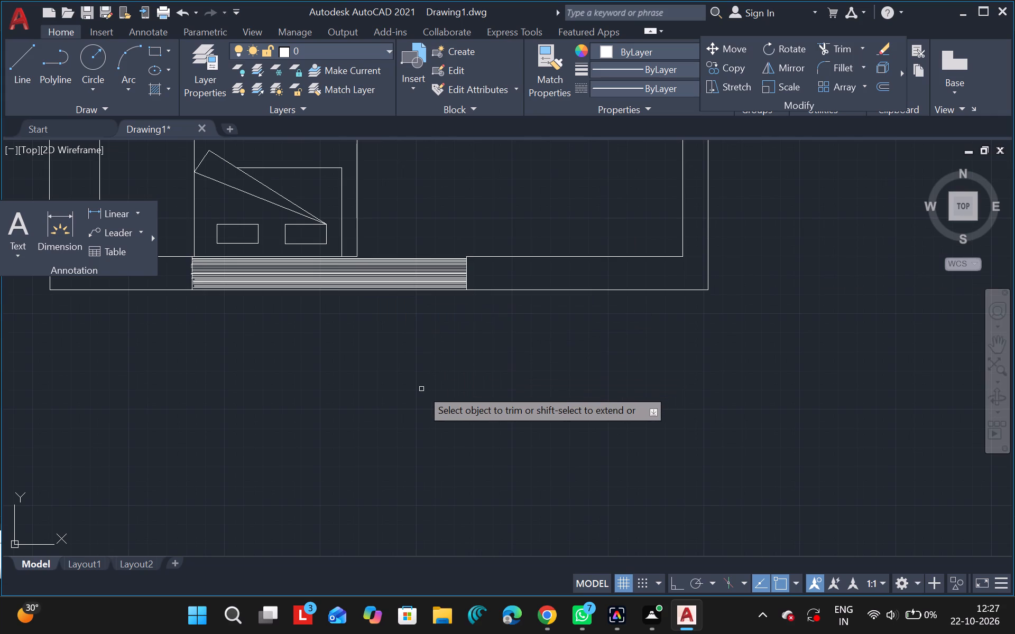
key("Escape")
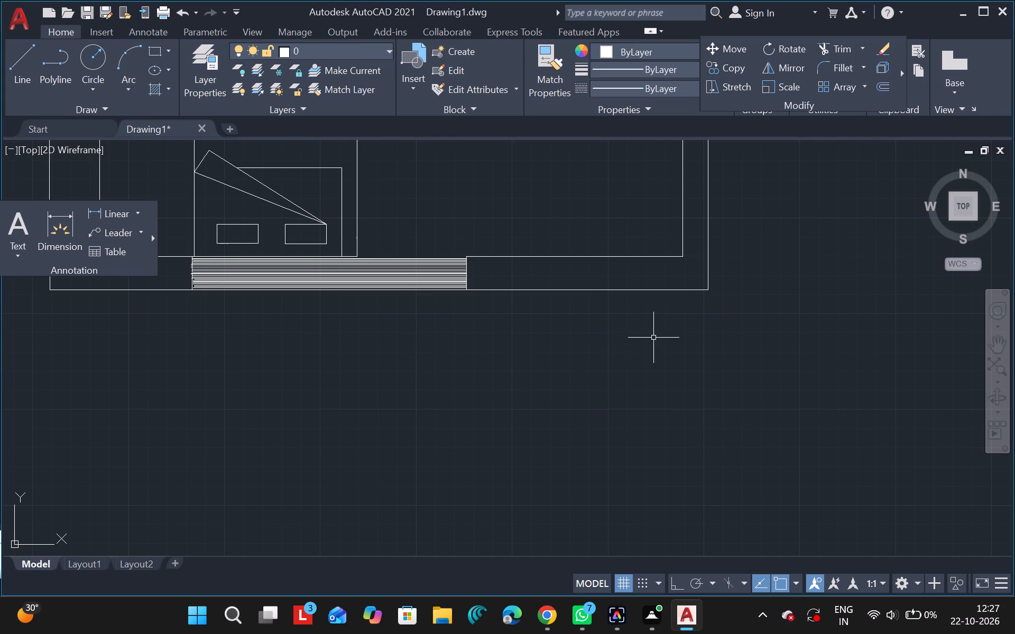
Delete the short horizontal line closing the lower end of the plan's right-hand outer wall.
scroll(667, 321, "left", 1)
scroll(667, 321, "down", 3, "ctrl")
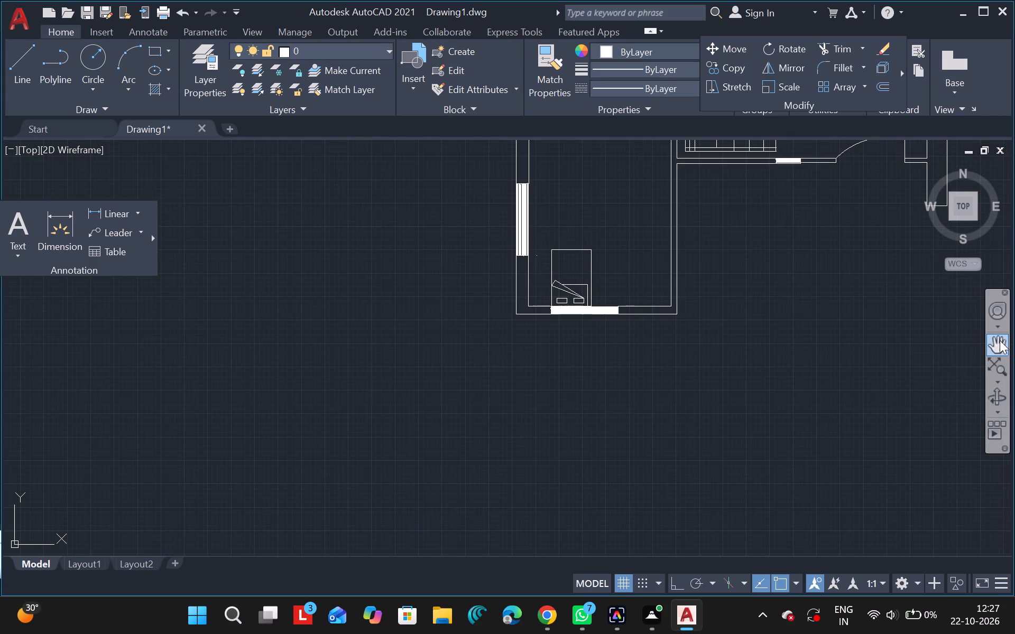
left_click(1000, 339)
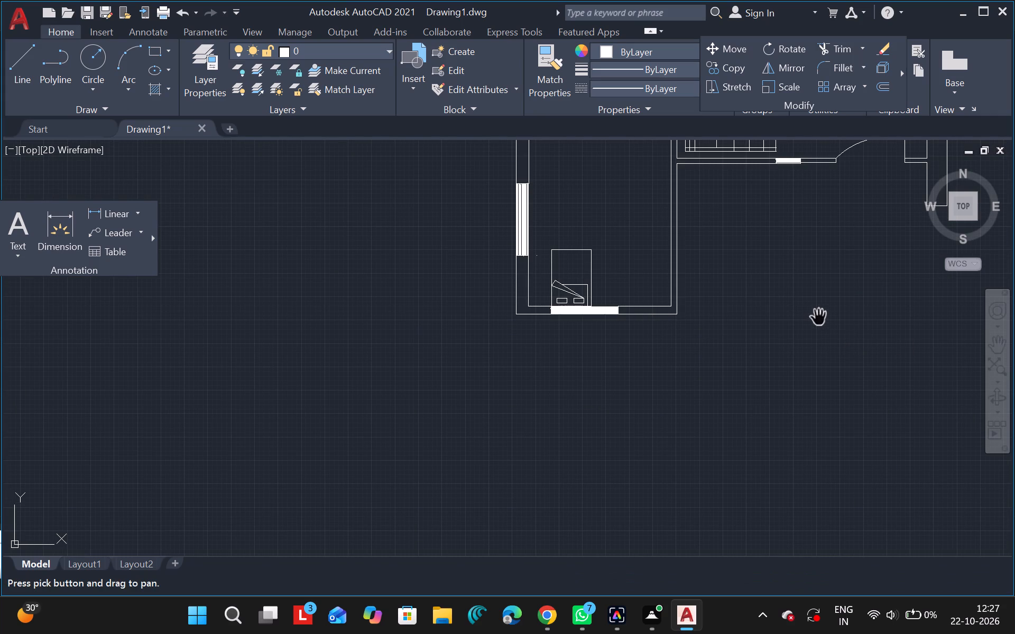
left_click_drag(819, 318, 617, 419)
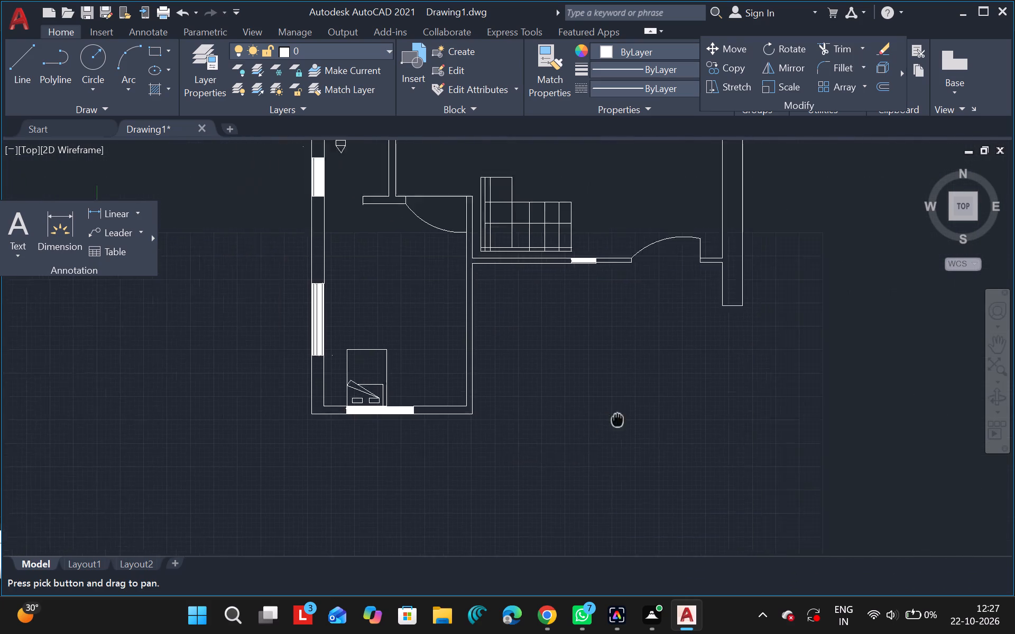
left_click_drag(617, 419, 610, 469)
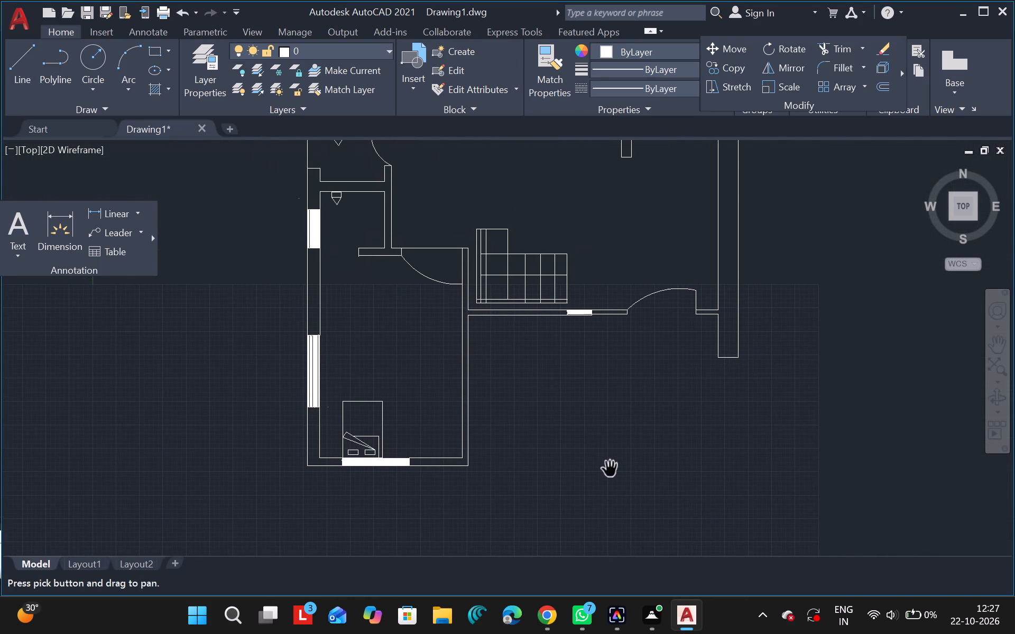
key("Escape")
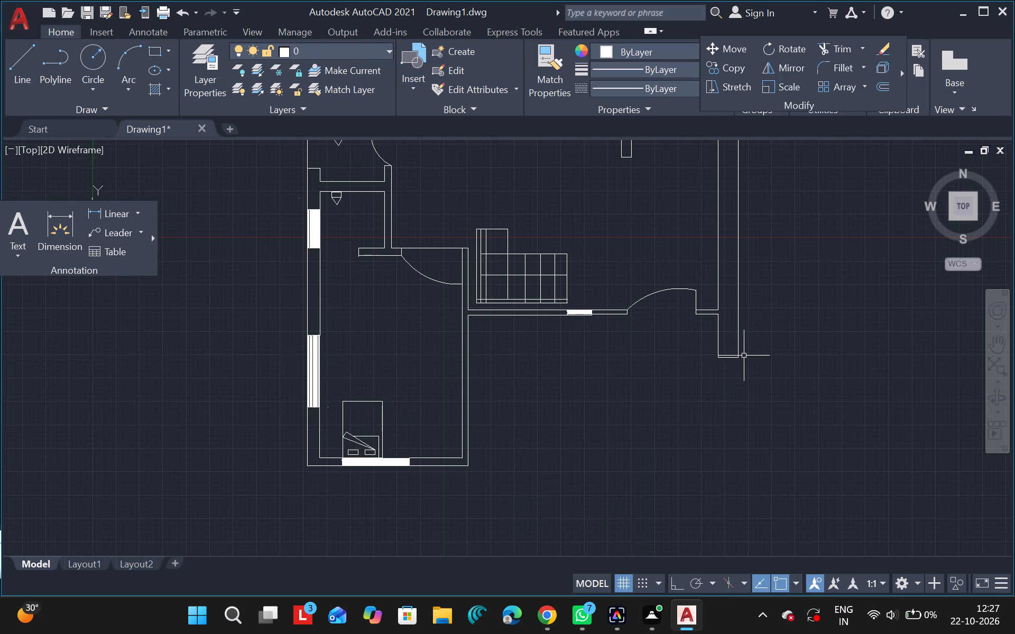
left_click_drag(729, 359, 798, 434)
key("Delete")
Draw a vertical line about 1074 units down from the right-hand wall's inner line end, level with the bedroom's inner bottom wall line.
left_click(17, 64)
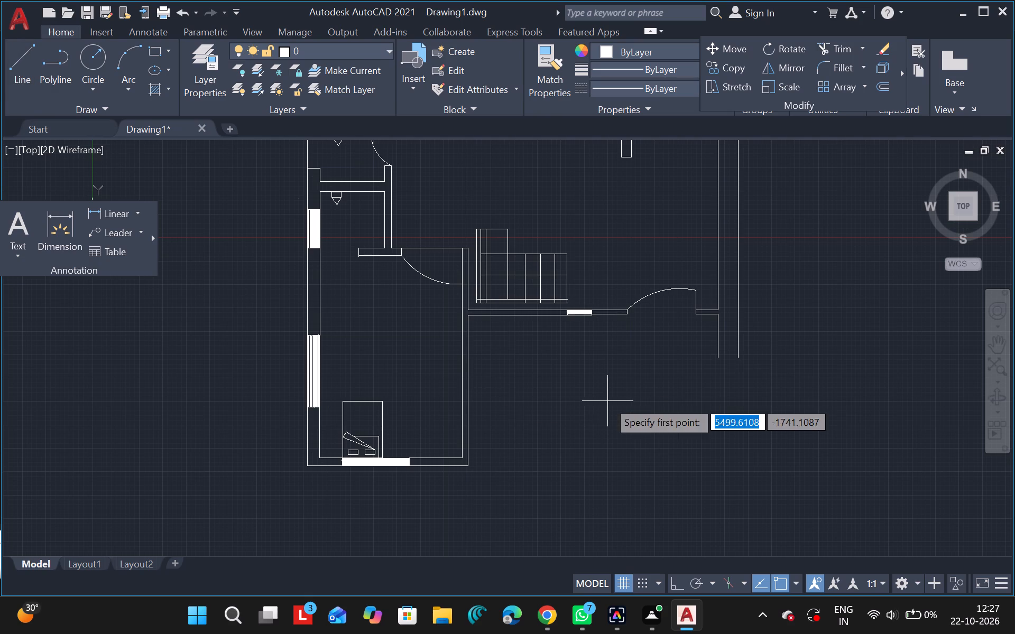
left_click_drag(722, 355, 749, 444)
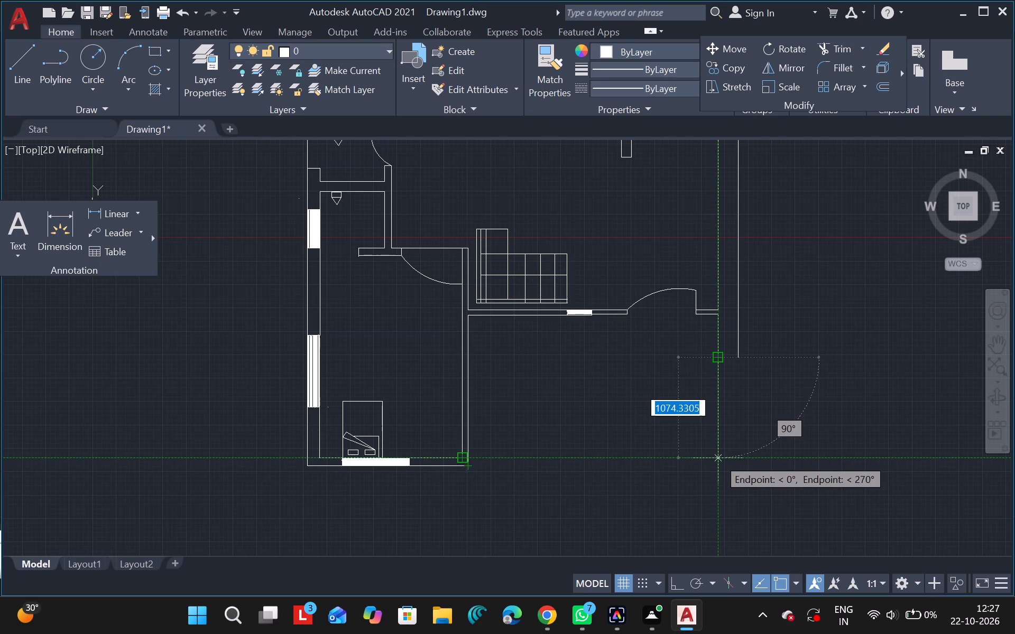
left_click(718, 458)
key("Escape")
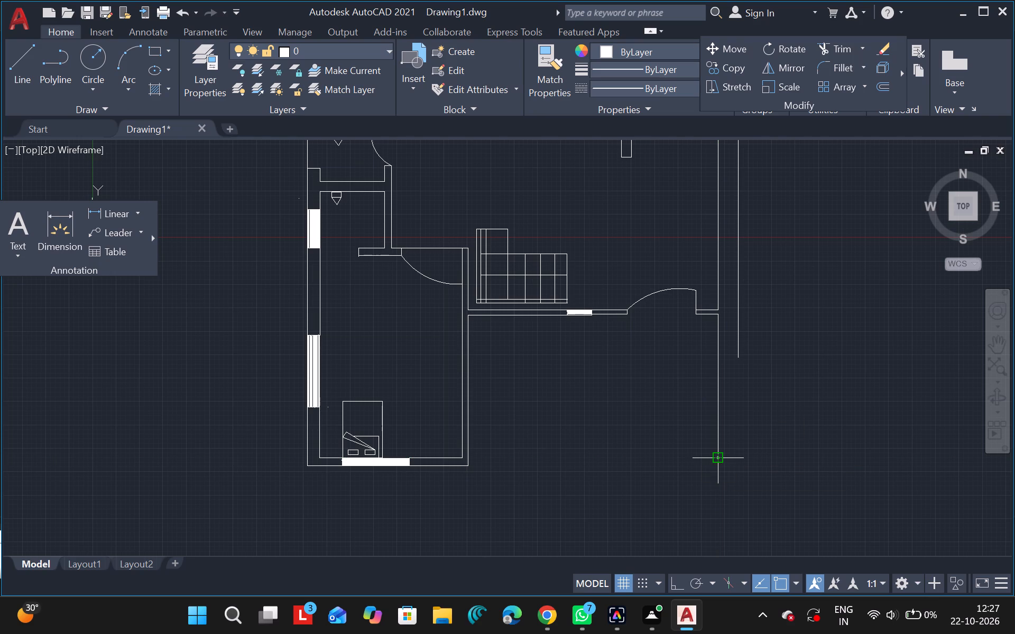
Draw a vertical line about 1160 units down from the right-hand outer wall's outer line end, level with the bedroom's outer bottom wall line.
left_click(24, 64)
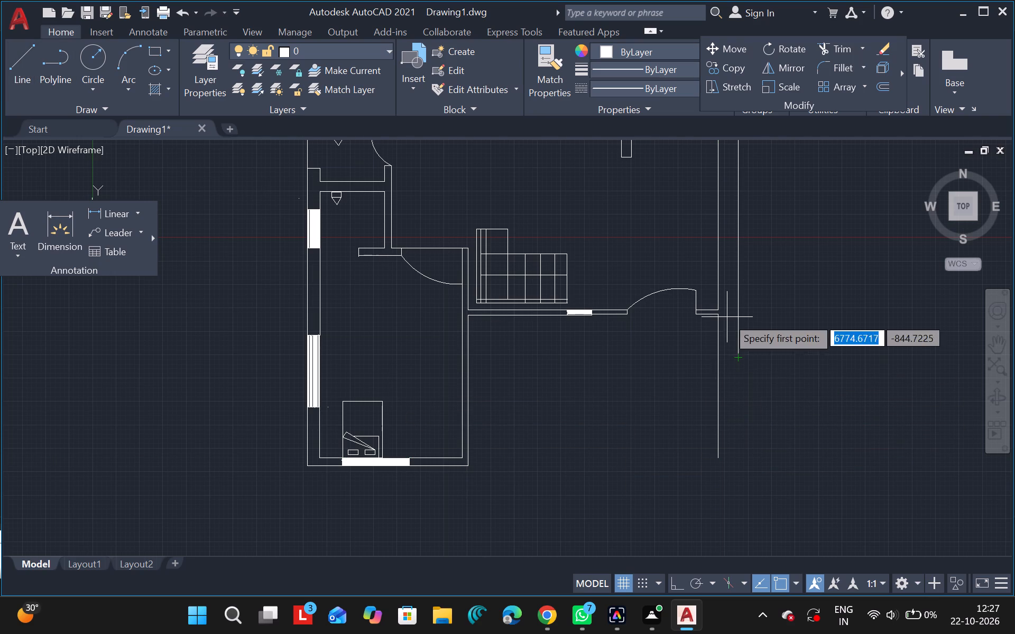
left_click_drag(739, 355, 759, 424)
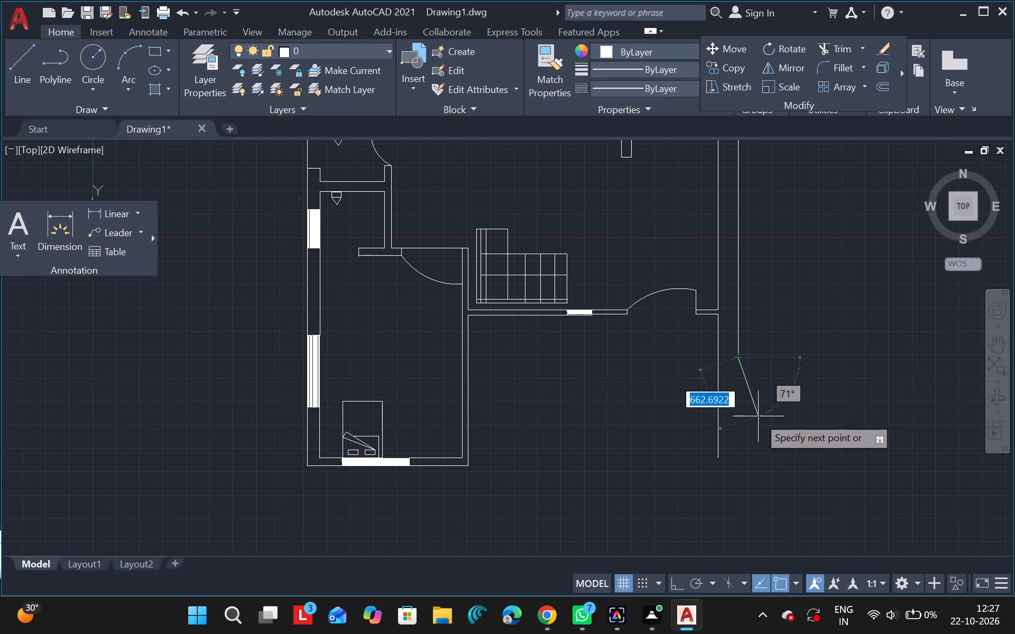
left_click_drag(759, 424, 760, 432)
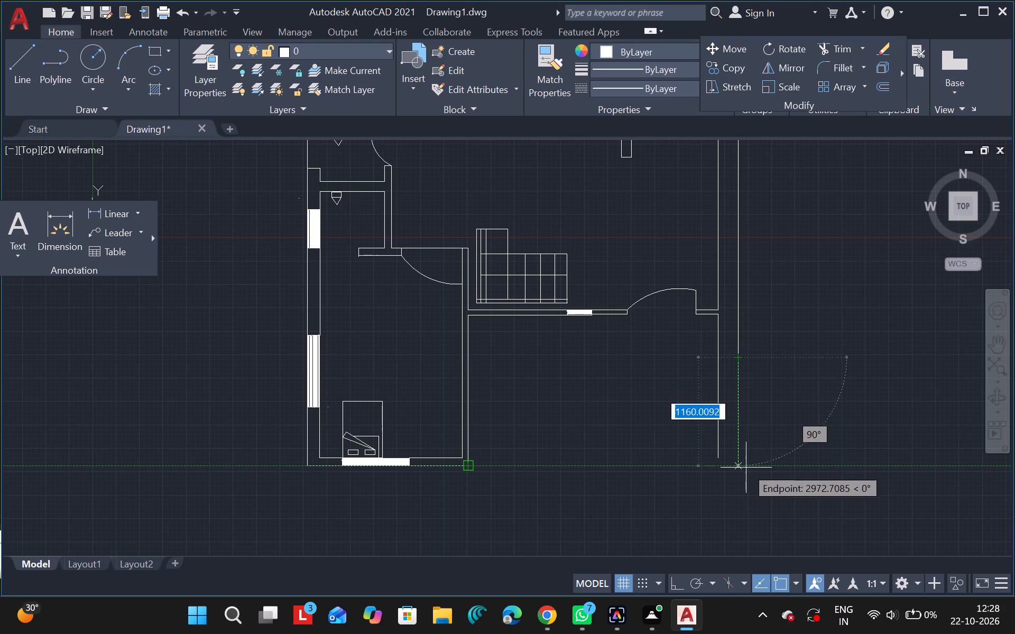
left_click(746, 468)
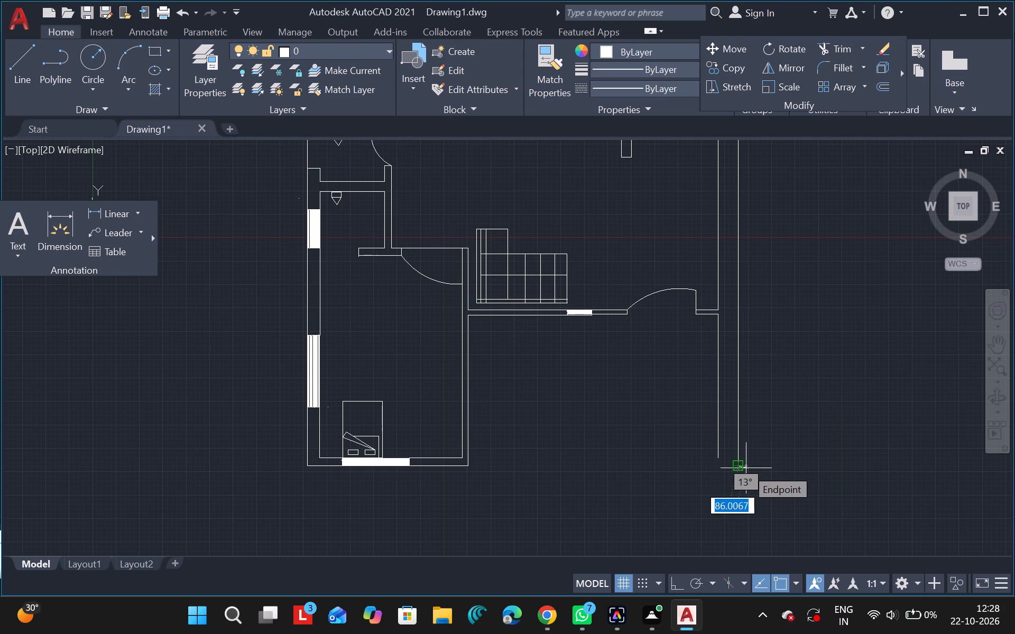
key("Escape")
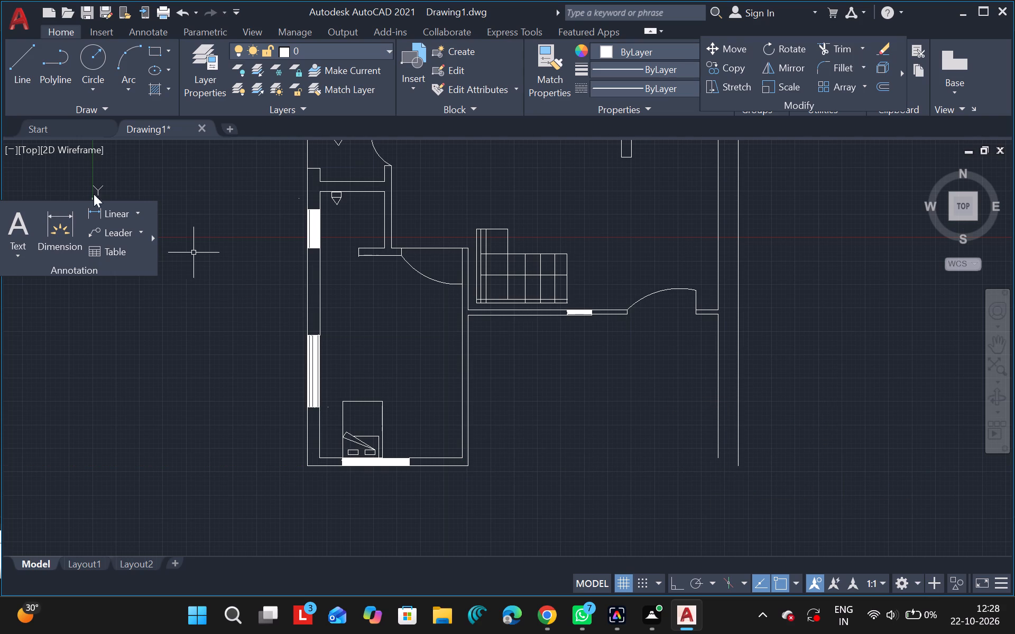
Draw the bottom wall from the outer corner about 2088 units towards the bedroom, up to inner wall level, and about 1876 units back to the inner corner.
left_click(11, 90)
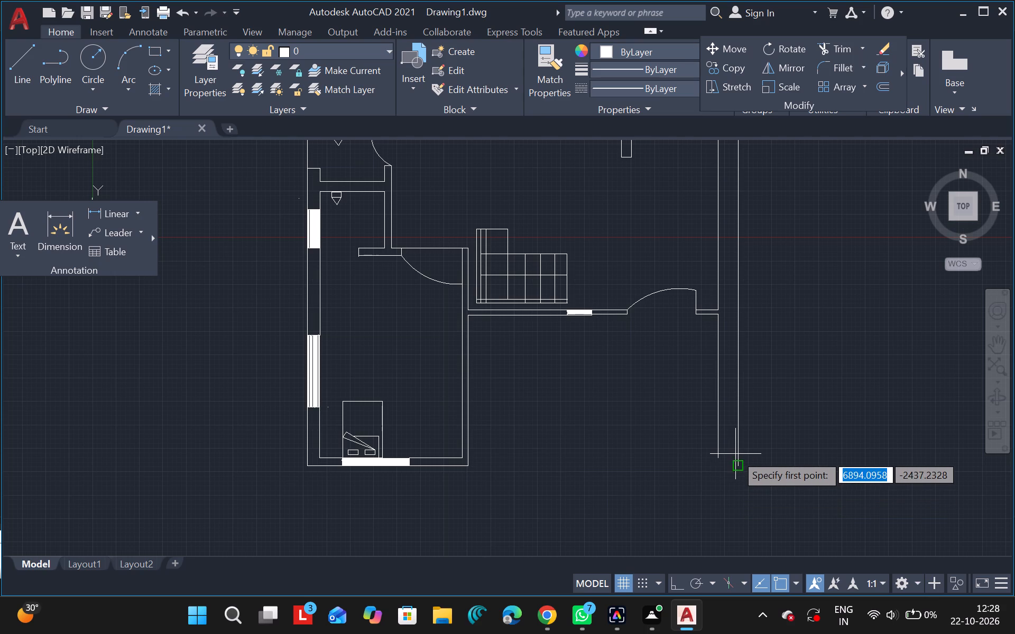
left_click_drag(738, 464, 549, 467)
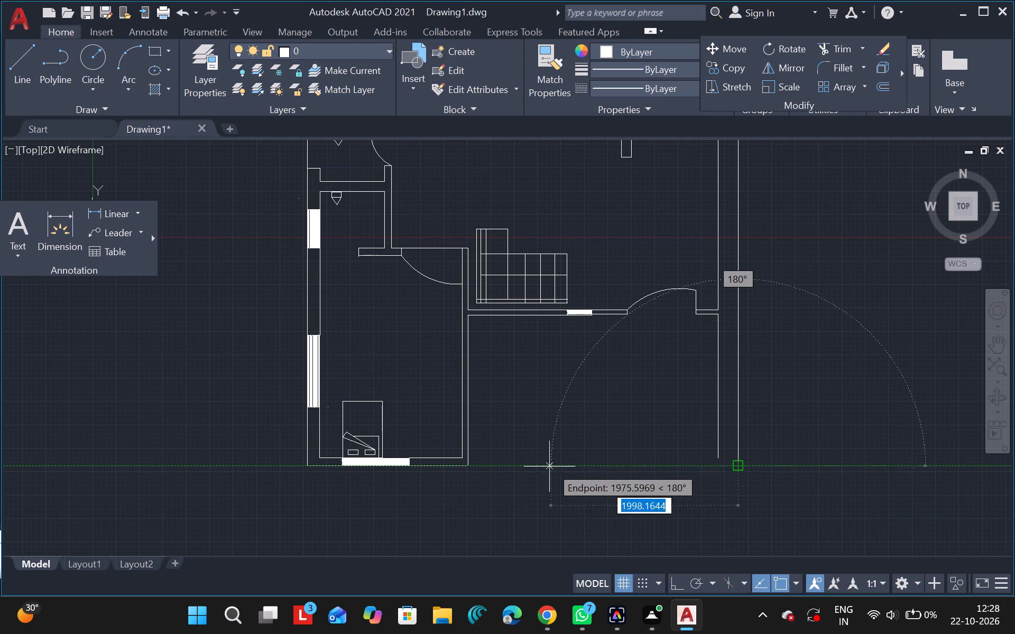
left_click_drag(549, 467, 500, 464)
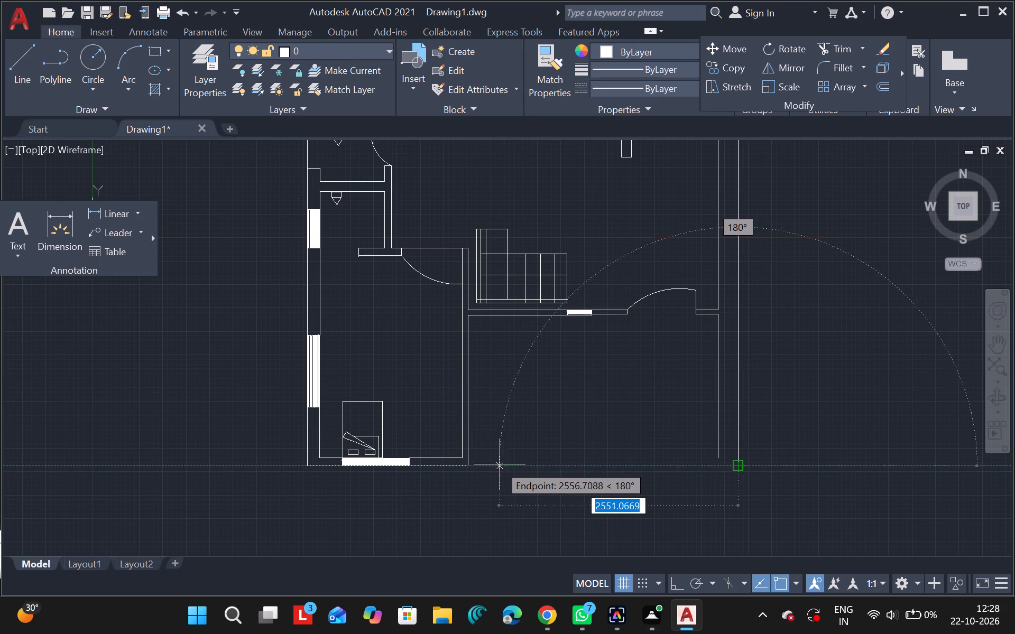
left_click_drag(500, 464, 542, 464)
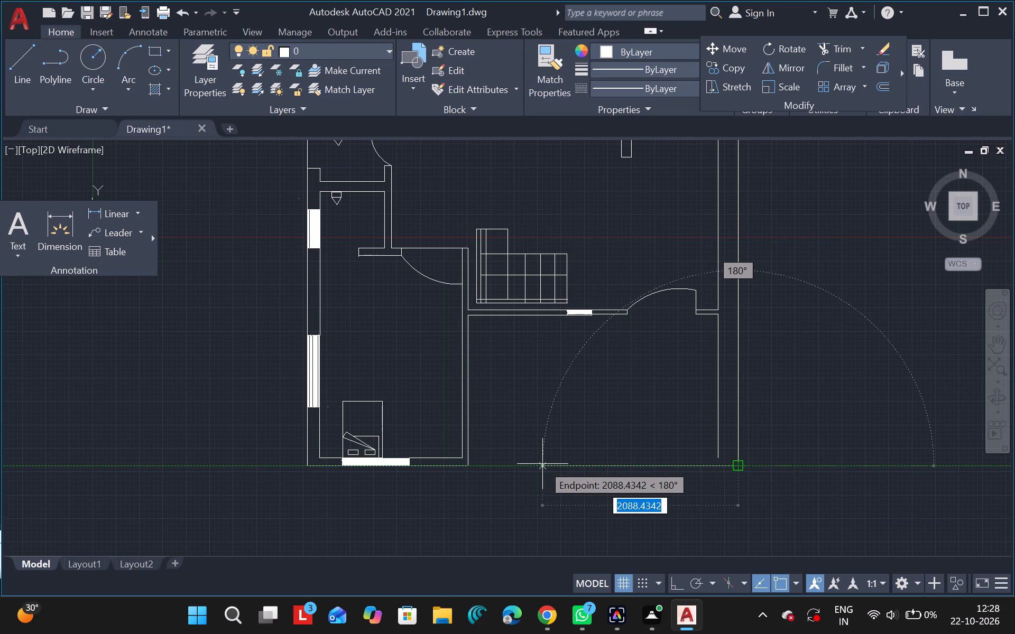
left_click(542, 464)
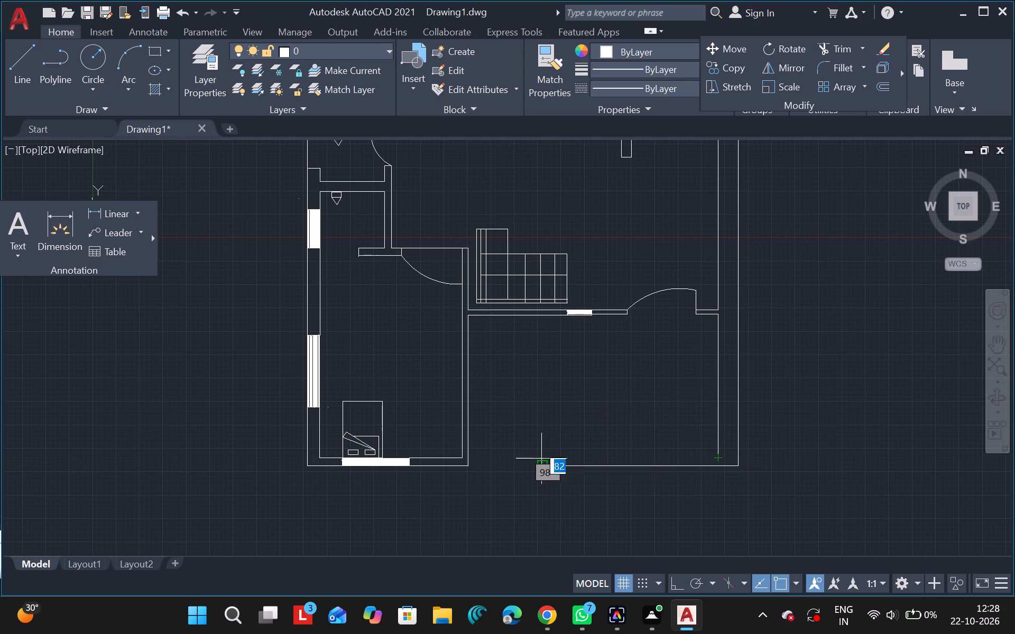
left_click_drag(541, 459, 724, 456)
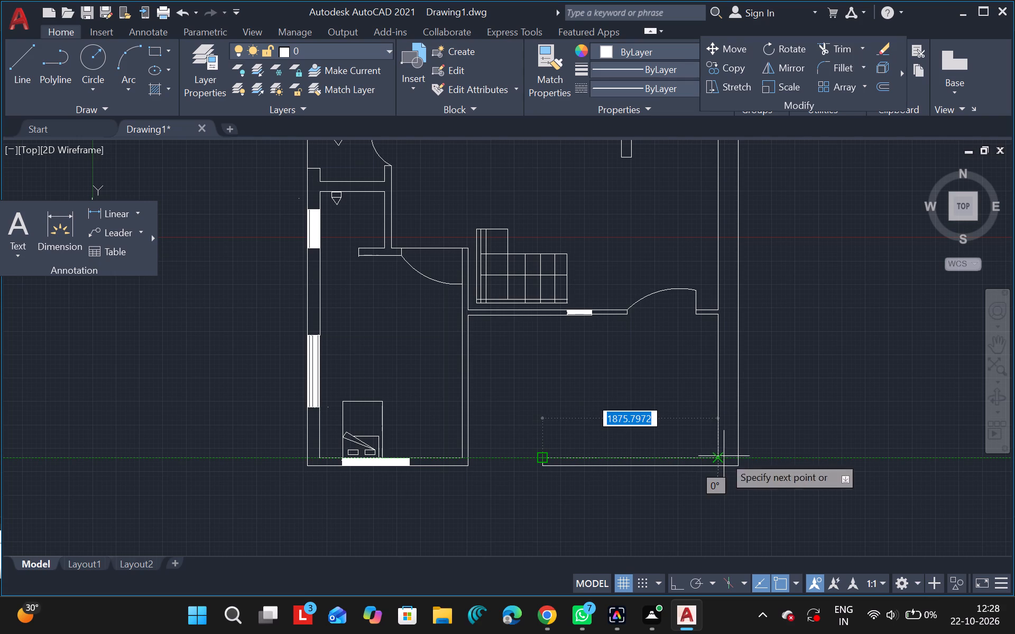
left_click_drag(724, 456, 724, 456)
left_click(724, 456)
key("Escape")
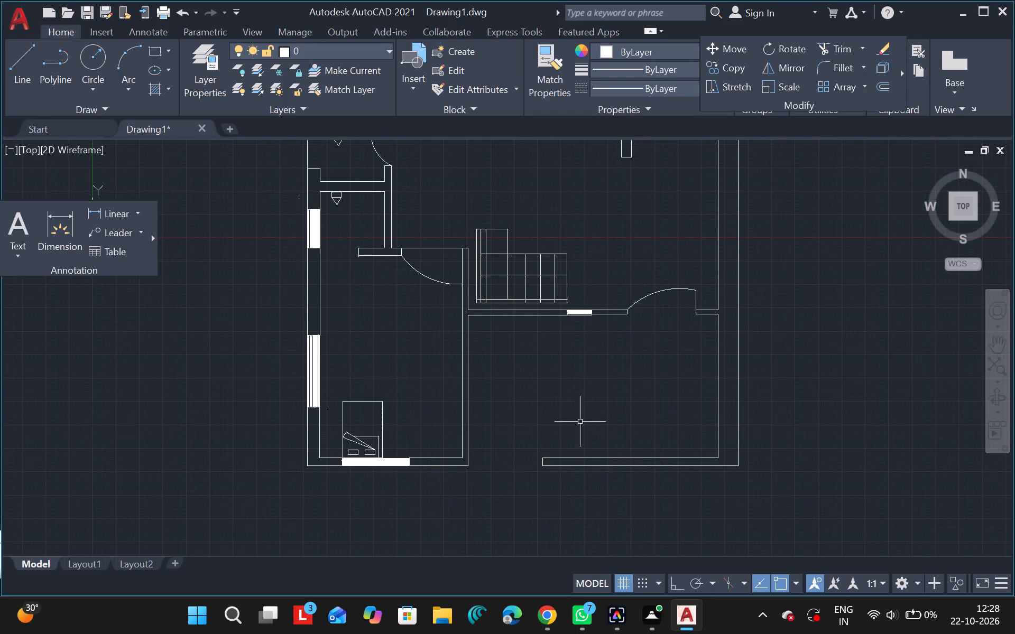
Delete the short vertical line closing the bedroom-side end of the new bottom wall.
scroll(555, 456, "up", 5, "ctrl")
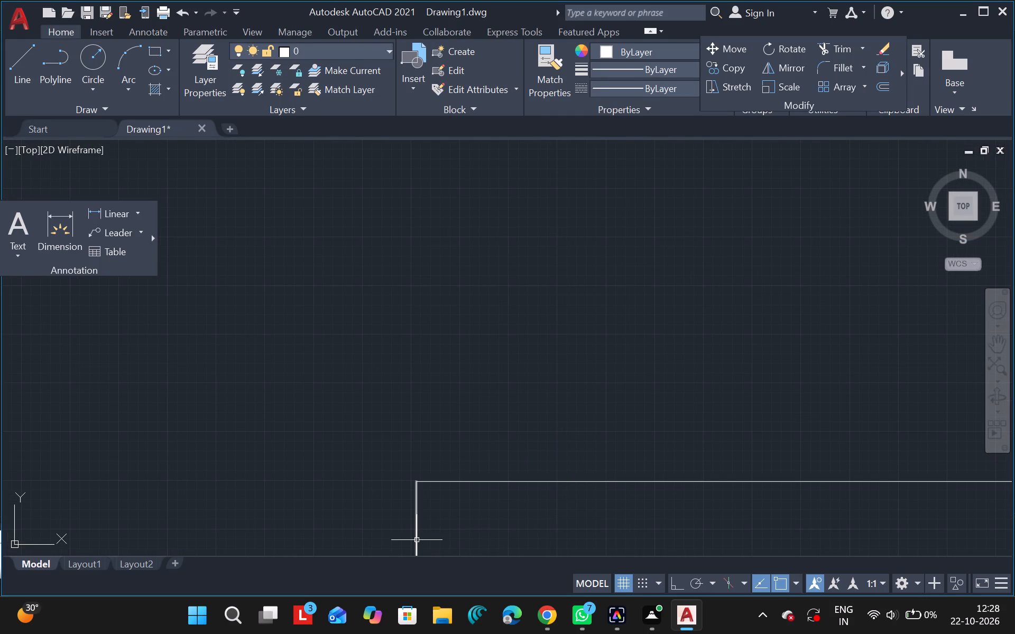
left_click_drag(417, 540, 527, 543)
key("Delete")
Draw a line continuing the new bottom wall's inner line across the gap to the bedroom's right wall.
scroll(527, 543, "down", 4, "ctrl")
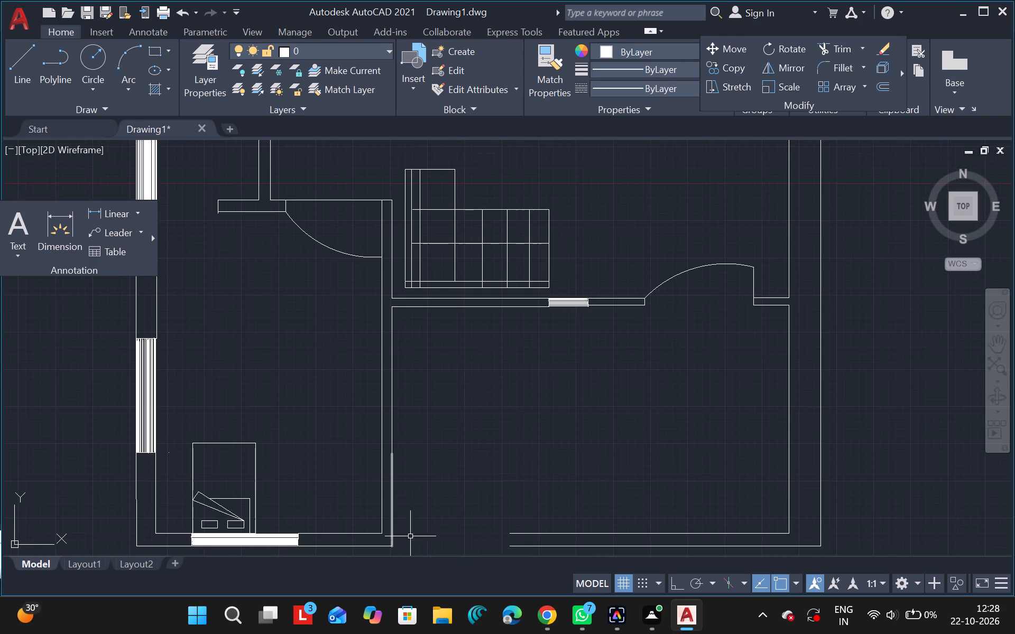
left_click(20, 63)
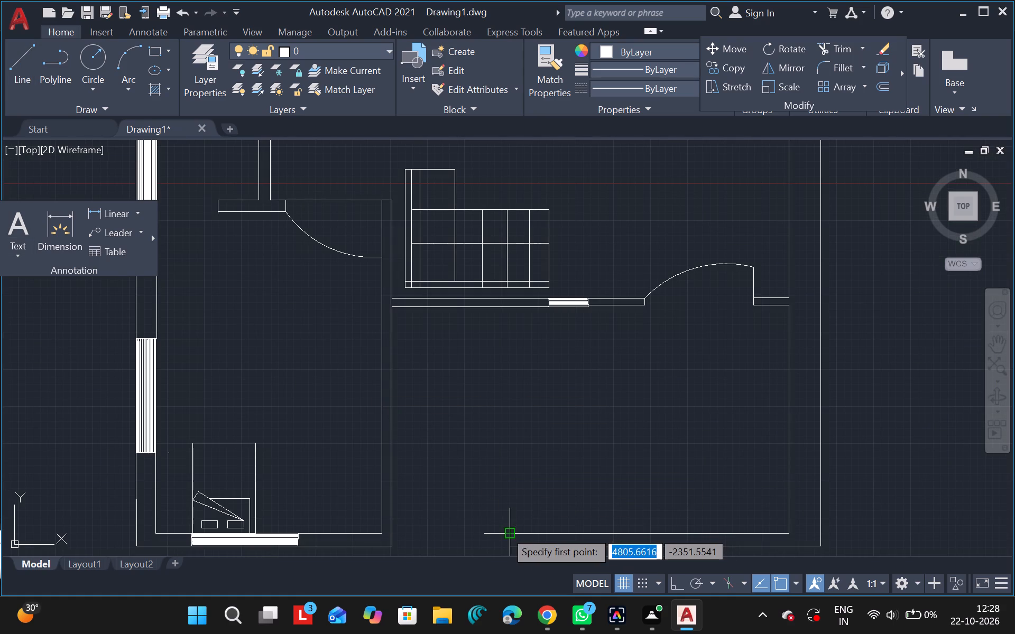
left_click_drag(505, 530, 399, 536)
left_click(399, 536)
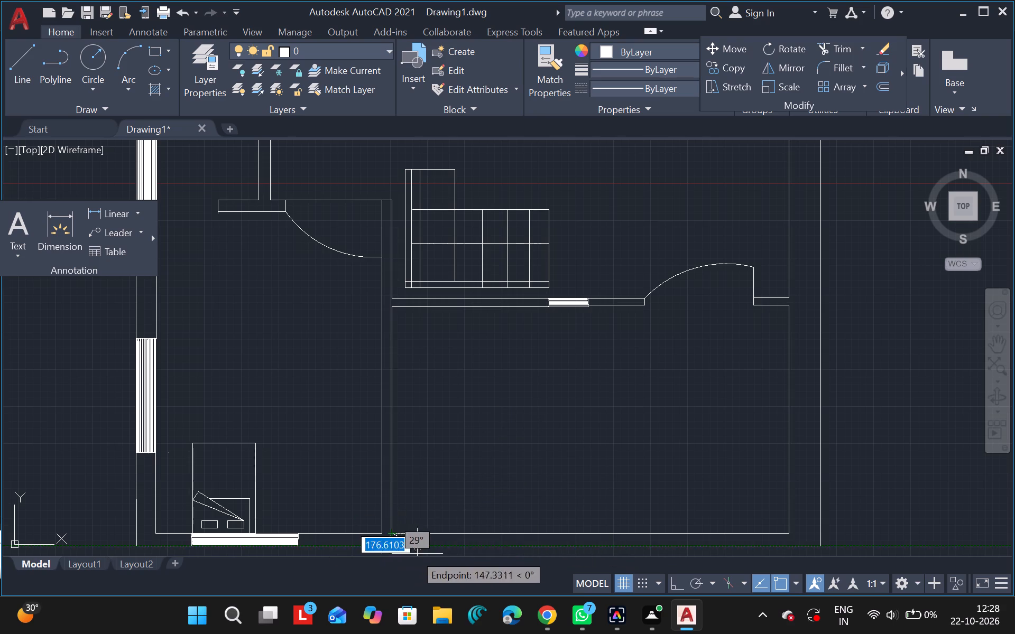
key("Escape")
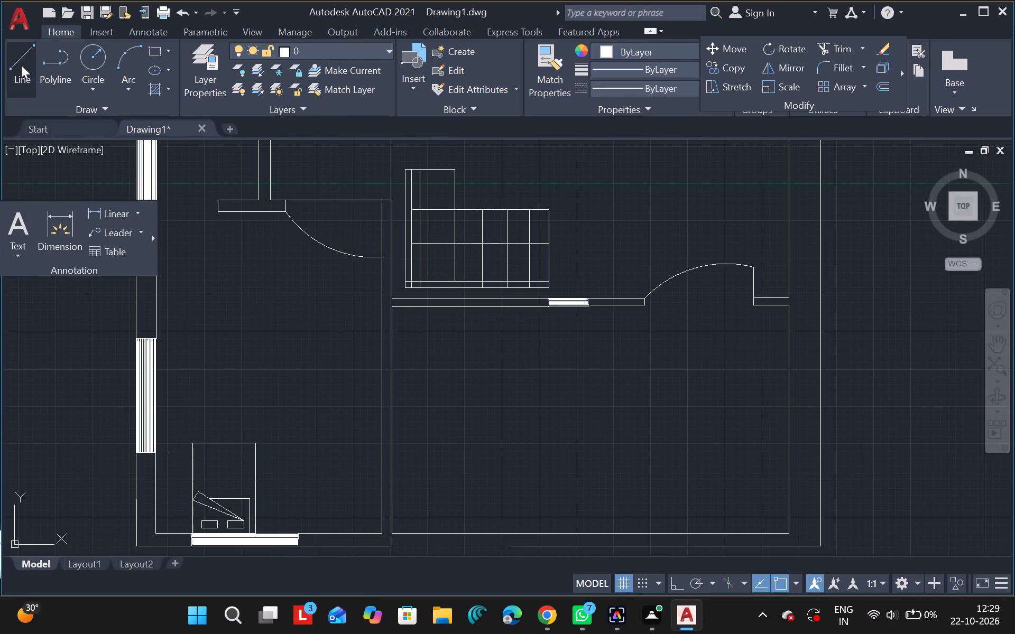
Draw a line continuing the new bottom wall's outer line to the bedroom's outer bottom-right corner.
left_click_drag(21, 65, 293, 351)
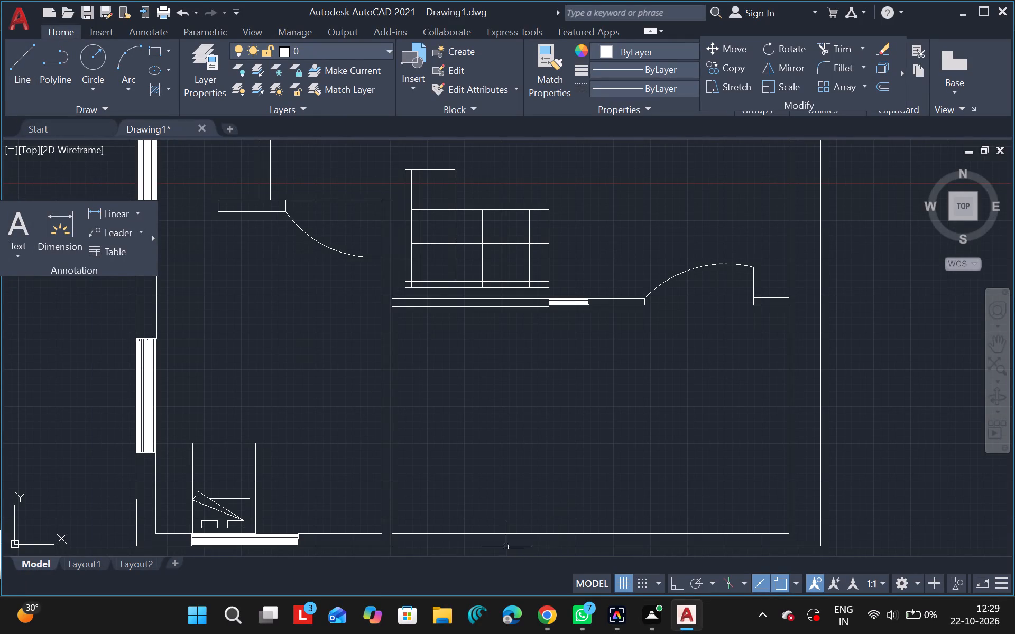
left_click(20, 89)
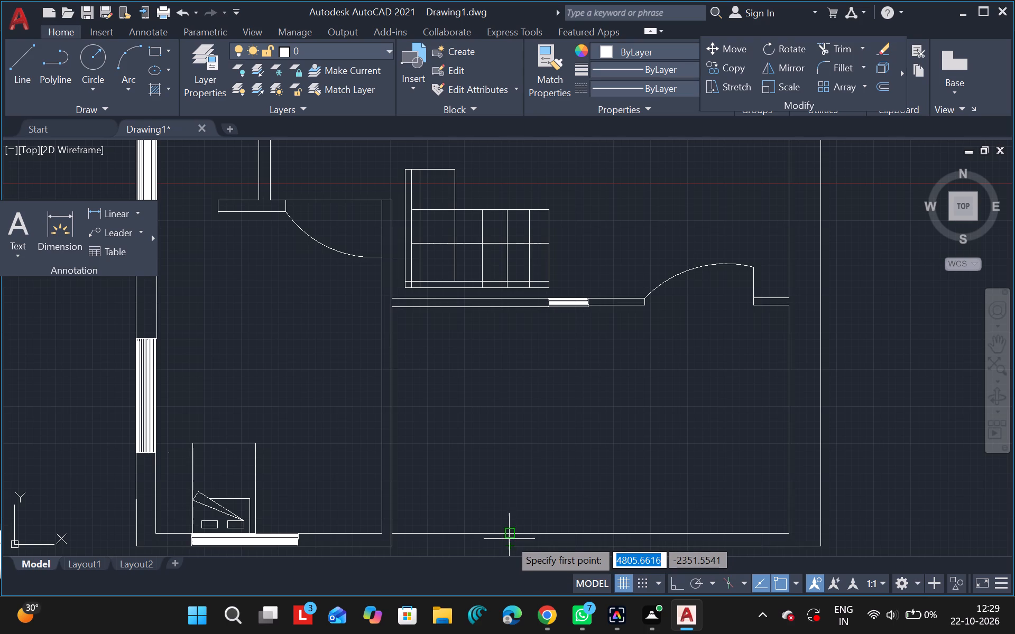
left_click_drag(509, 543, 403, 551)
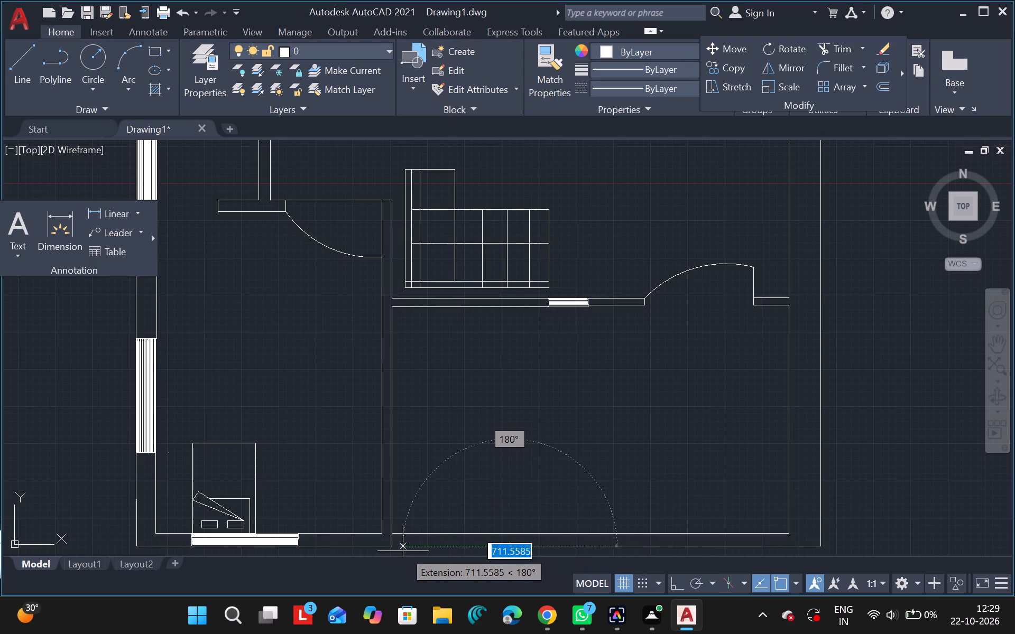
left_click_drag(403, 551, 391, 551)
left_click(391, 551)
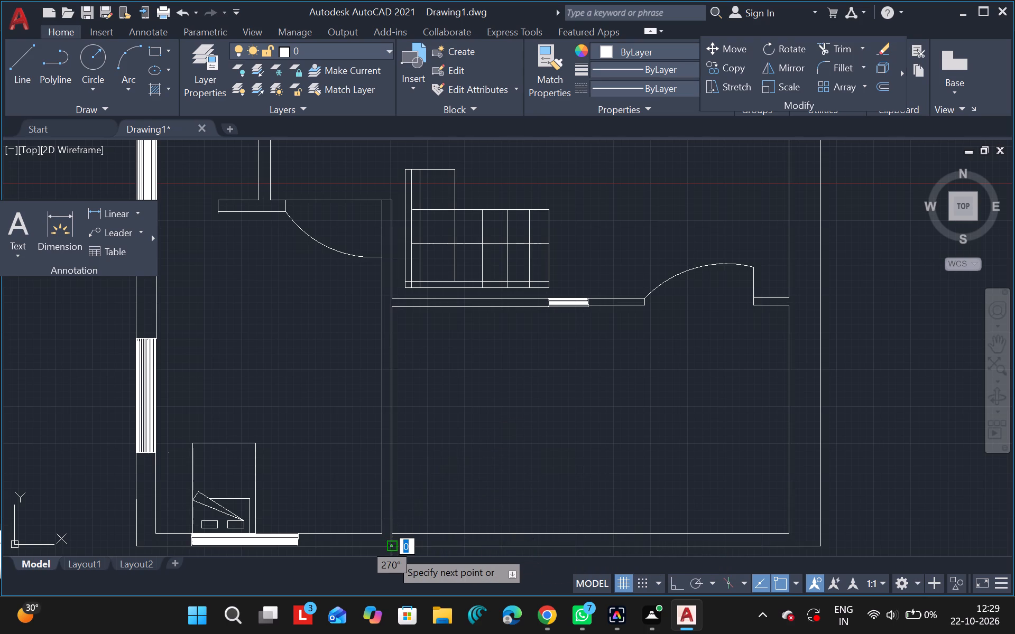
key("Escape")
Draw a small circle in the open area above the door arc, near the right-hand outer wall.
scroll(450, 401, "down", 2, "ctrl")
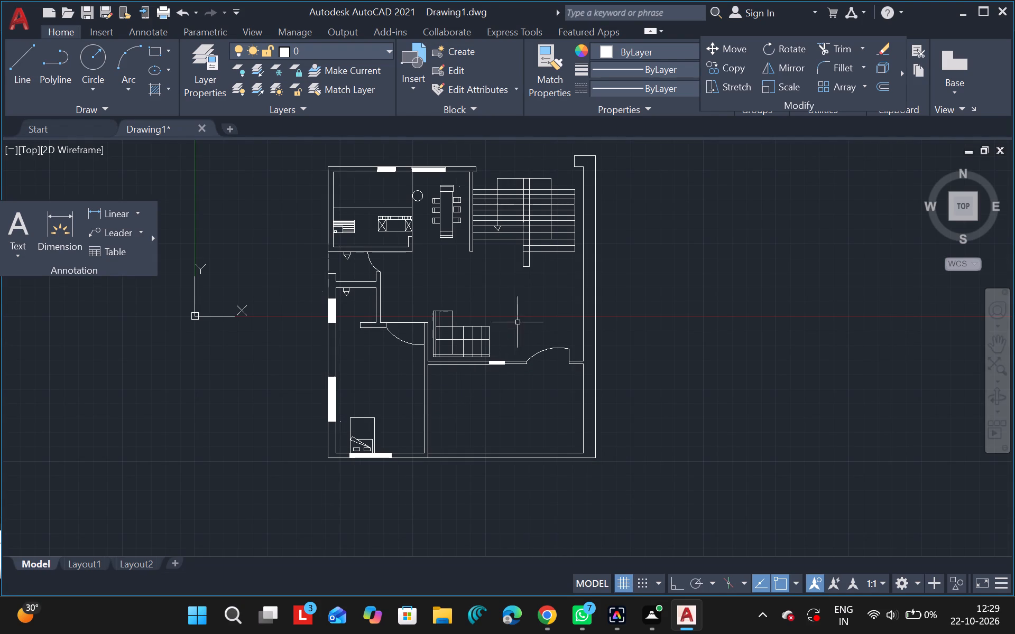
left_click(100, 62)
scroll(547, 291, "up", 2, "ctrl")
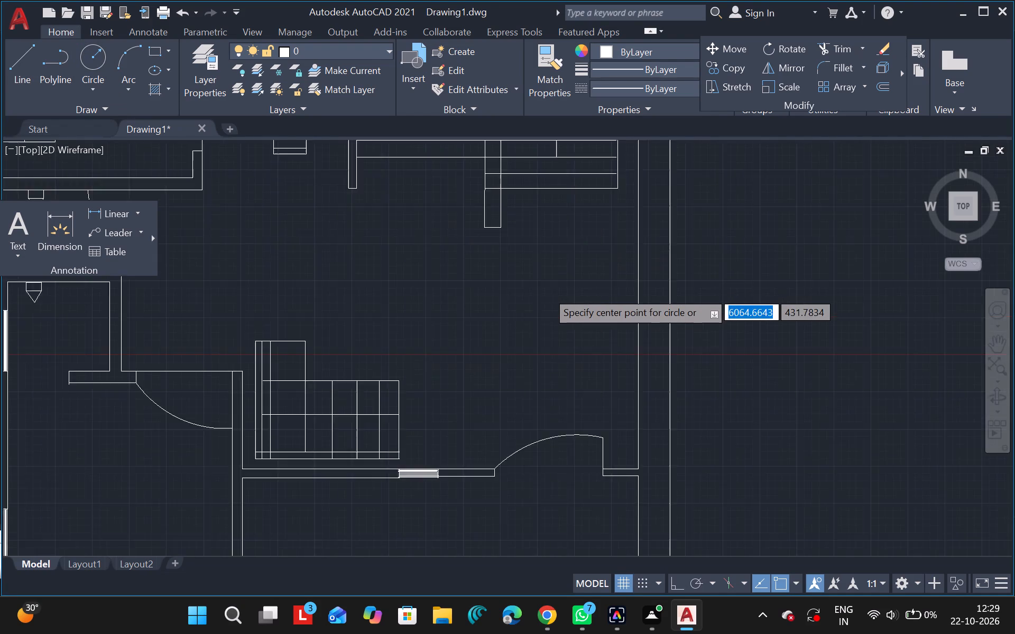
scroll(547, 291, "up", 1, "ctrl")
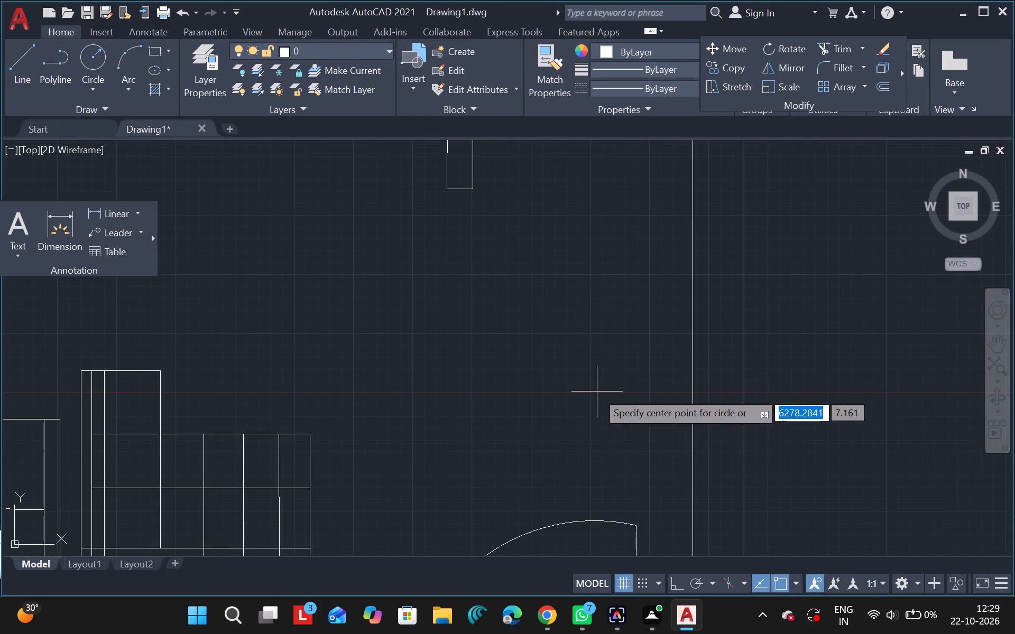
left_click_drag(597, 391, 605, 413)
left_click(605, 413)
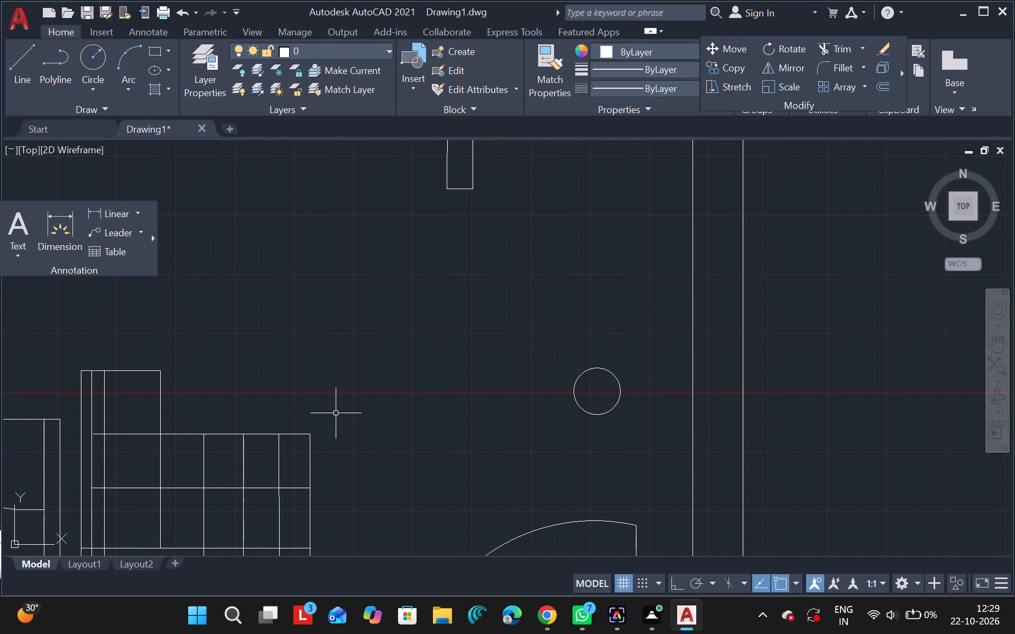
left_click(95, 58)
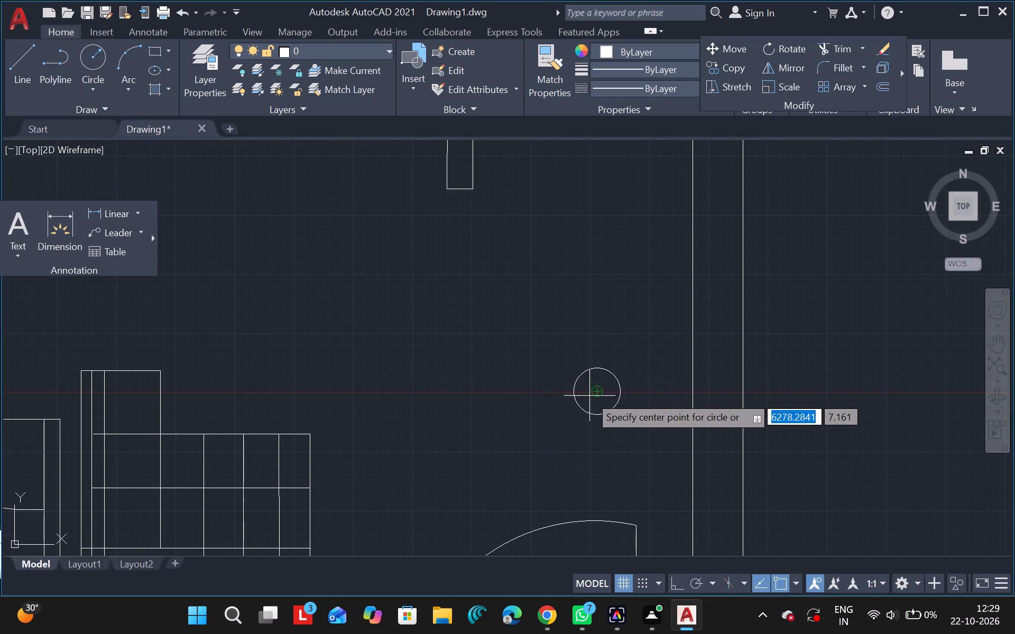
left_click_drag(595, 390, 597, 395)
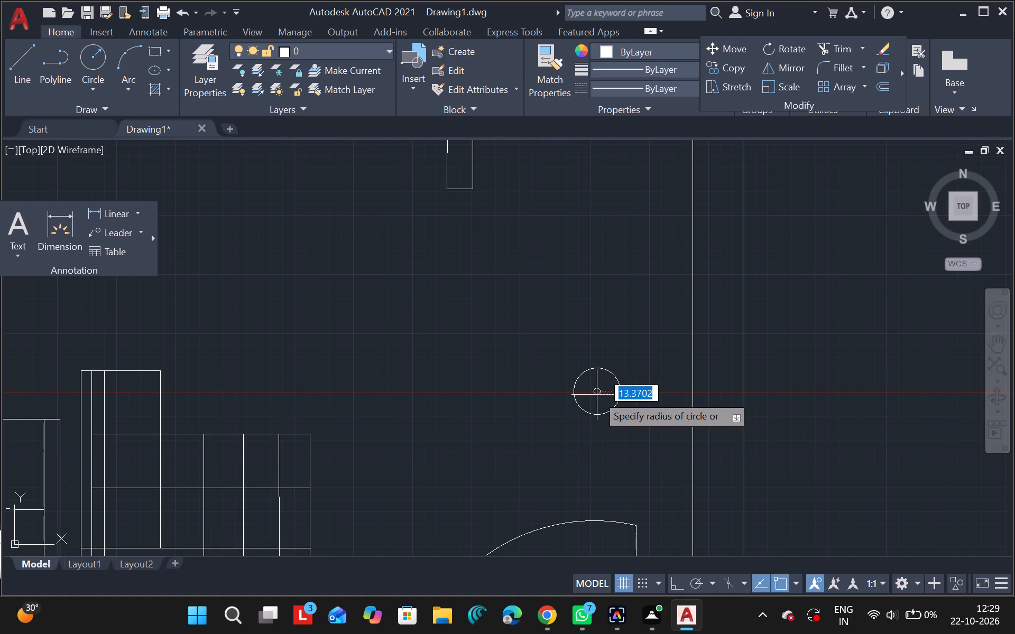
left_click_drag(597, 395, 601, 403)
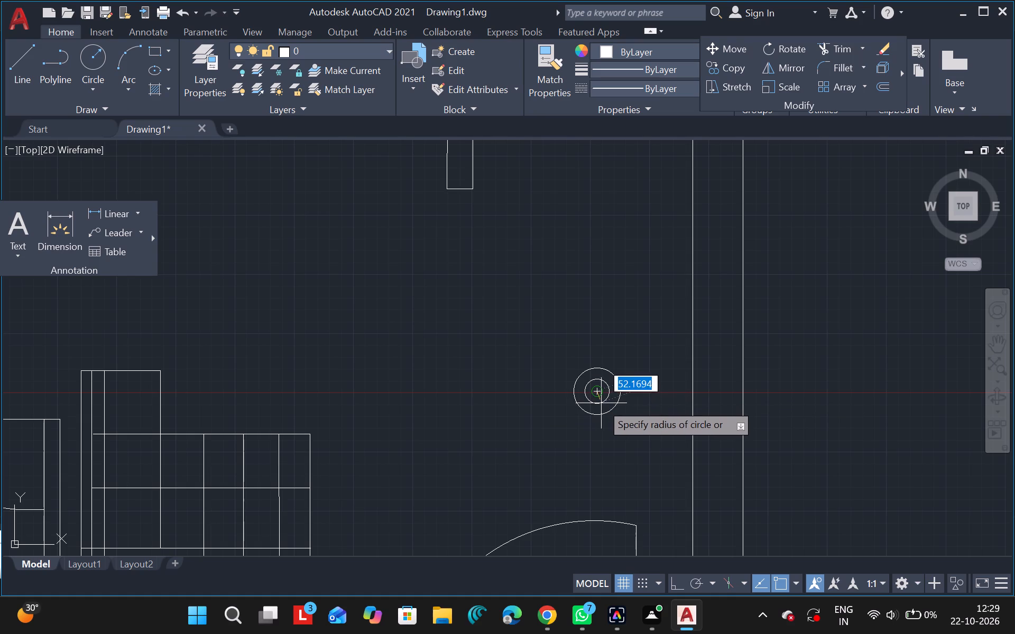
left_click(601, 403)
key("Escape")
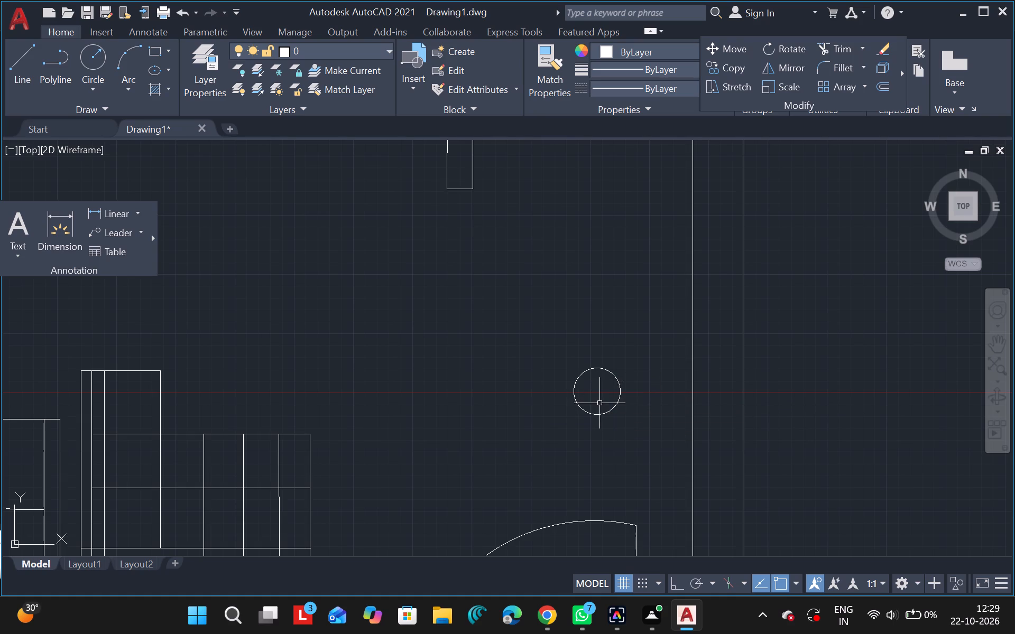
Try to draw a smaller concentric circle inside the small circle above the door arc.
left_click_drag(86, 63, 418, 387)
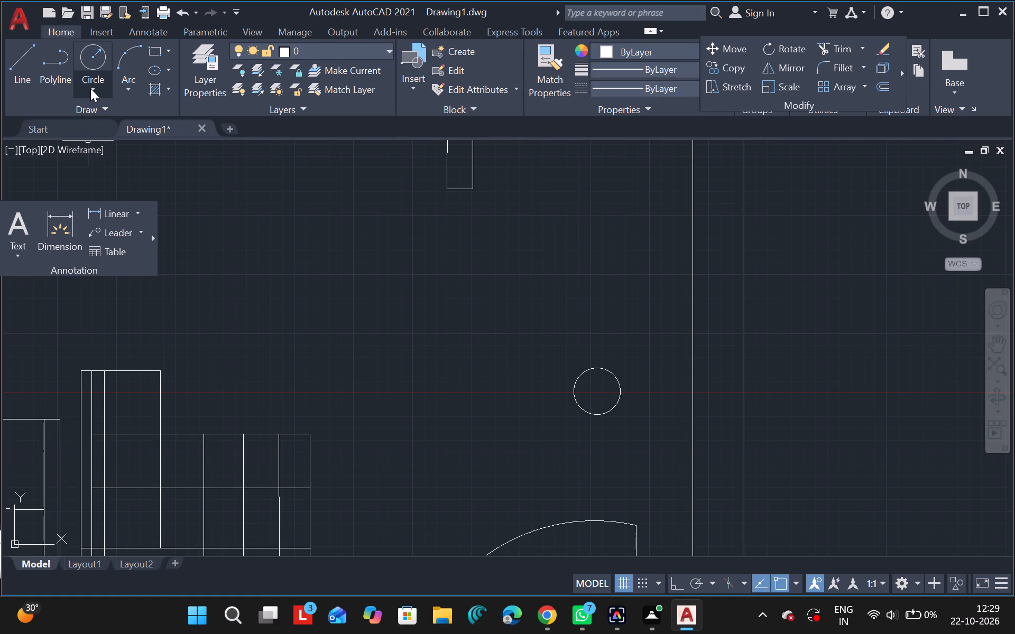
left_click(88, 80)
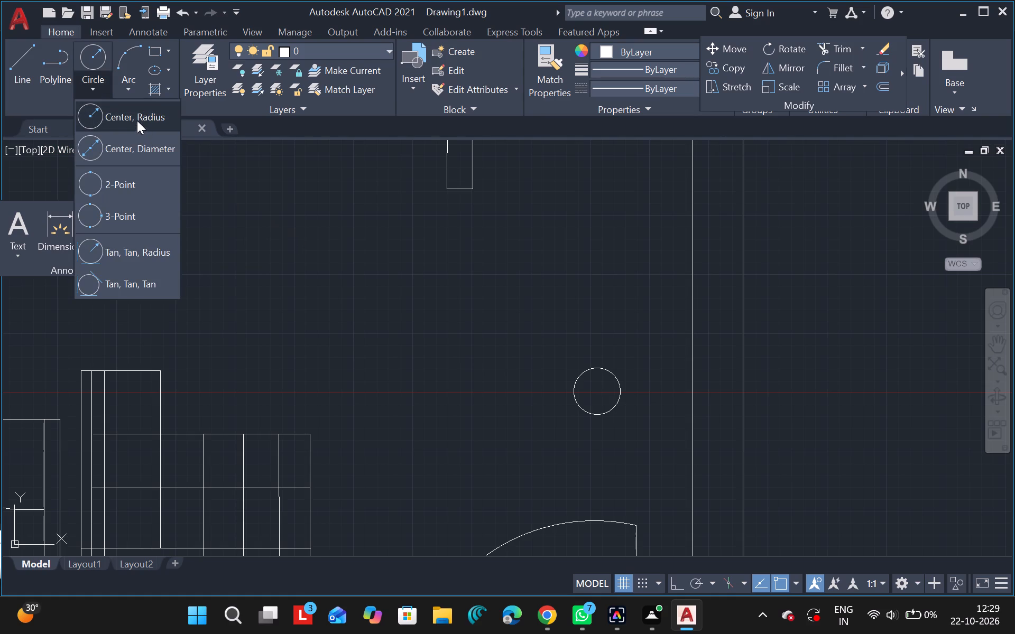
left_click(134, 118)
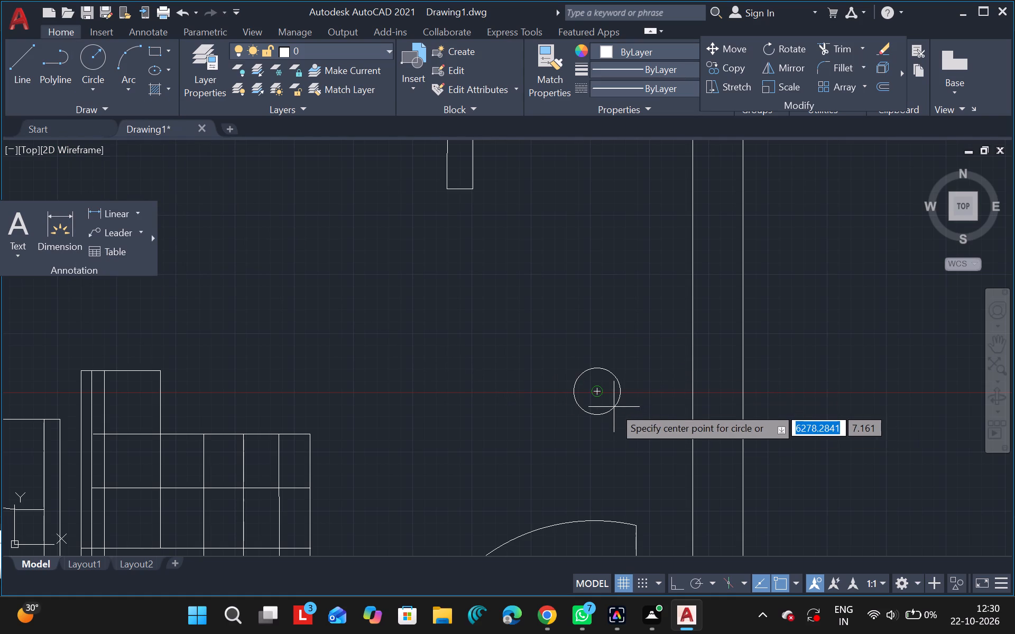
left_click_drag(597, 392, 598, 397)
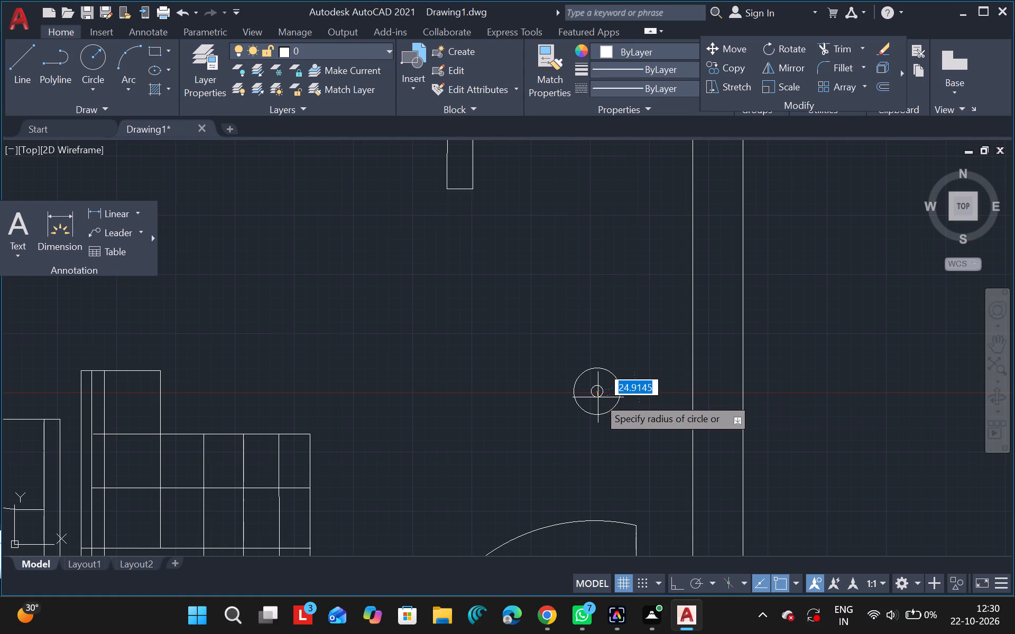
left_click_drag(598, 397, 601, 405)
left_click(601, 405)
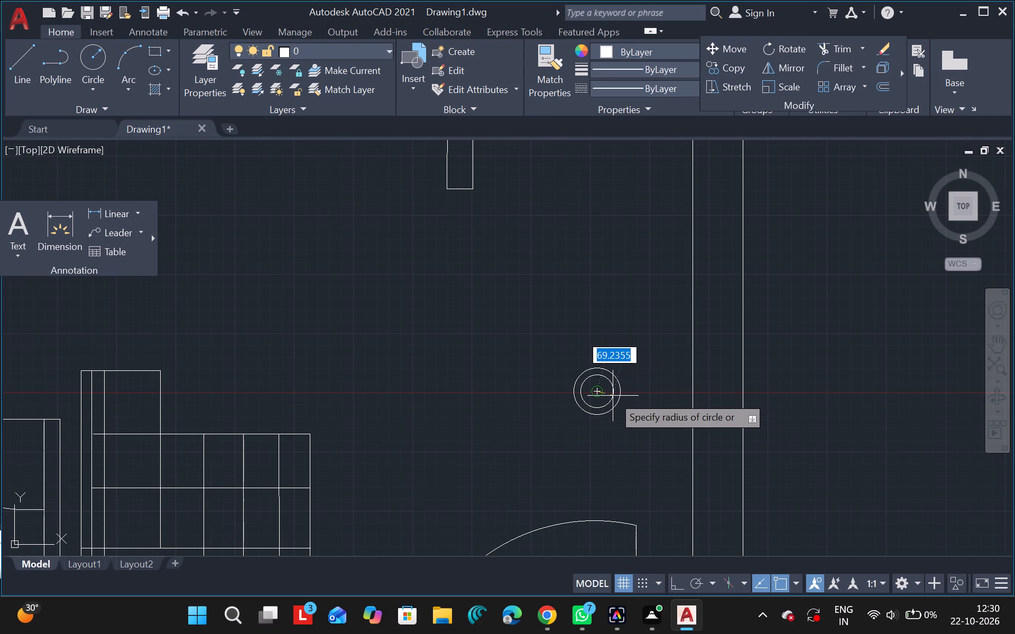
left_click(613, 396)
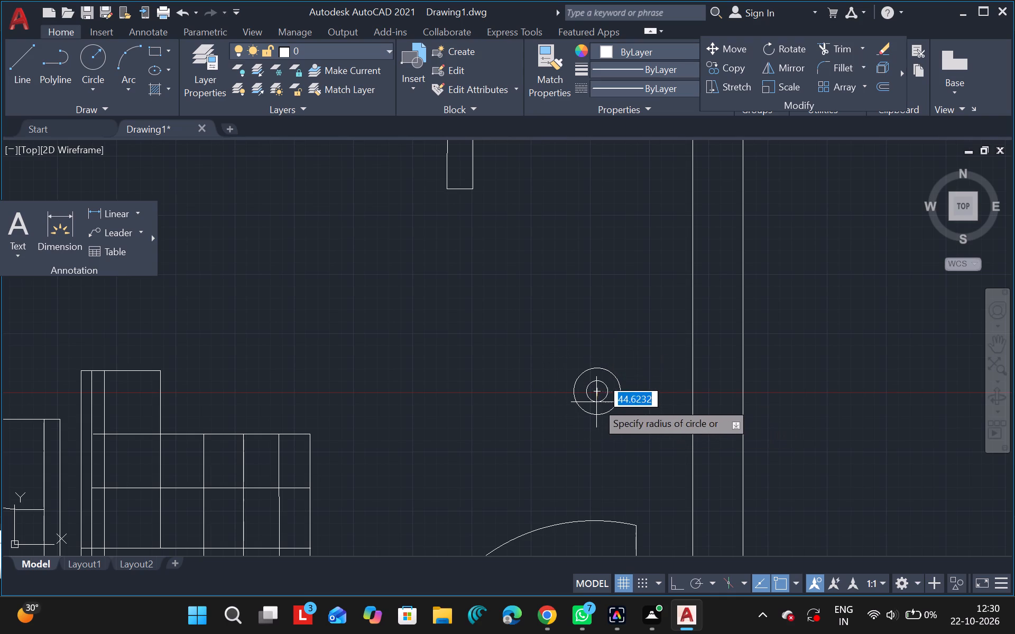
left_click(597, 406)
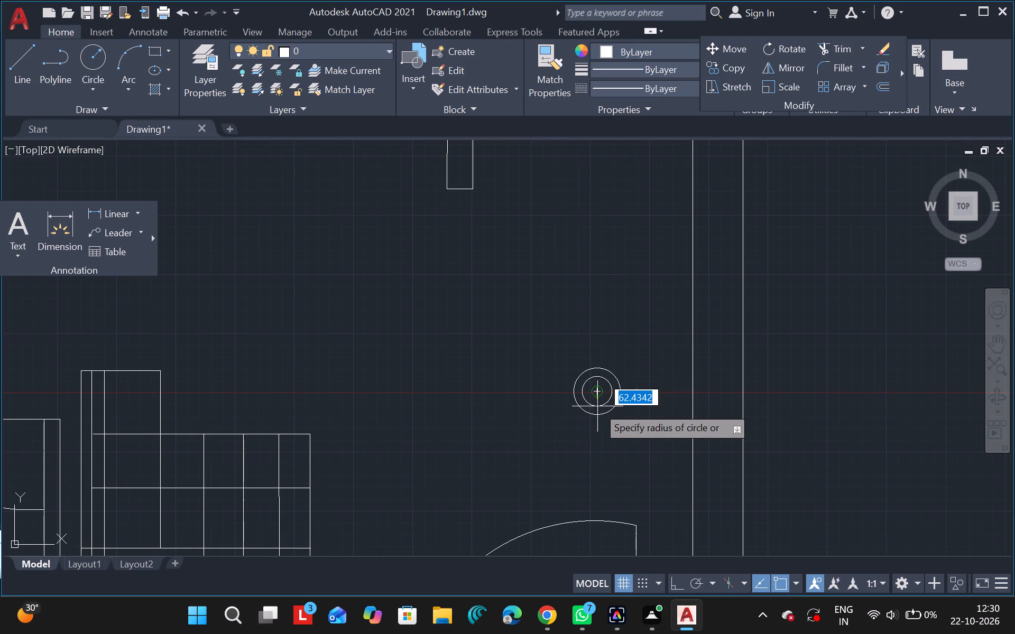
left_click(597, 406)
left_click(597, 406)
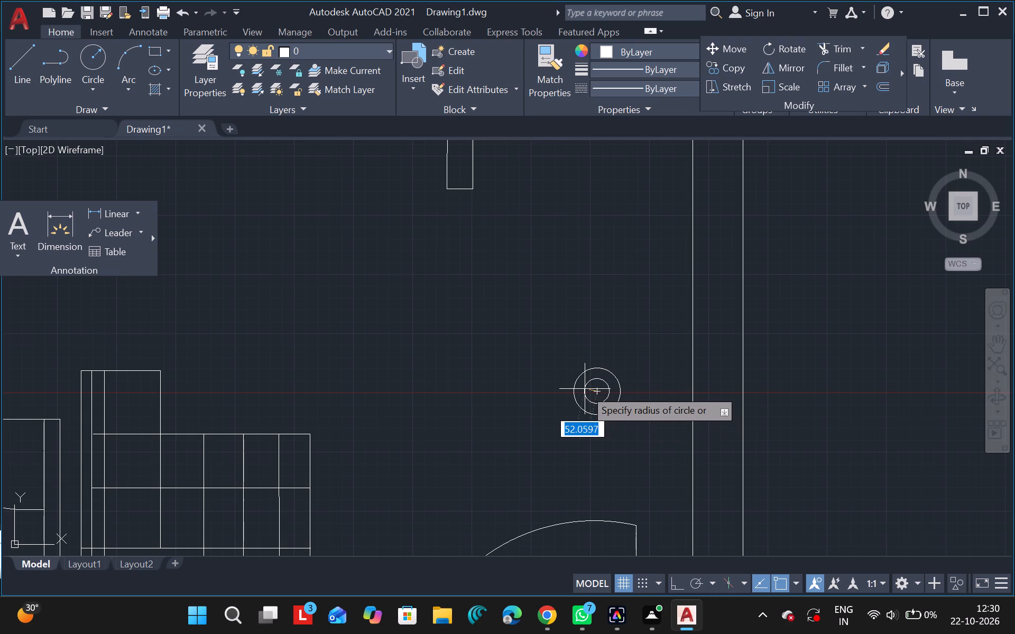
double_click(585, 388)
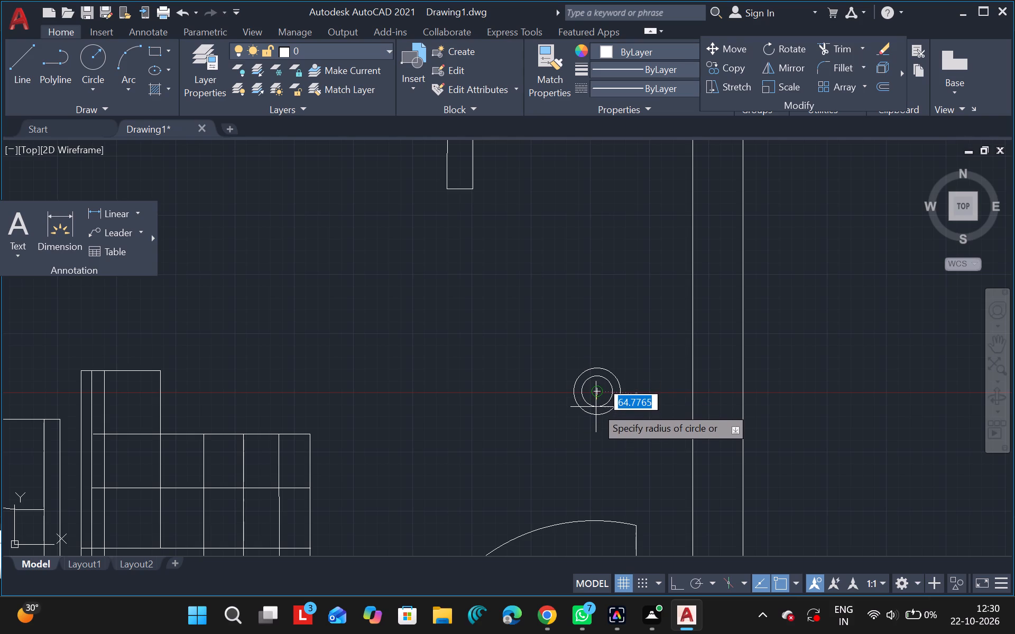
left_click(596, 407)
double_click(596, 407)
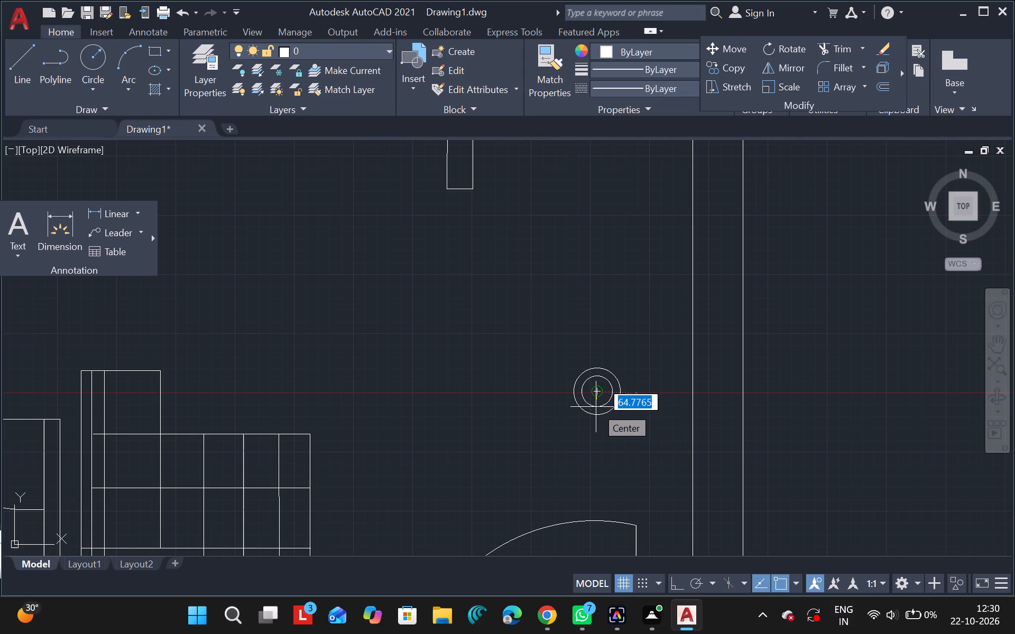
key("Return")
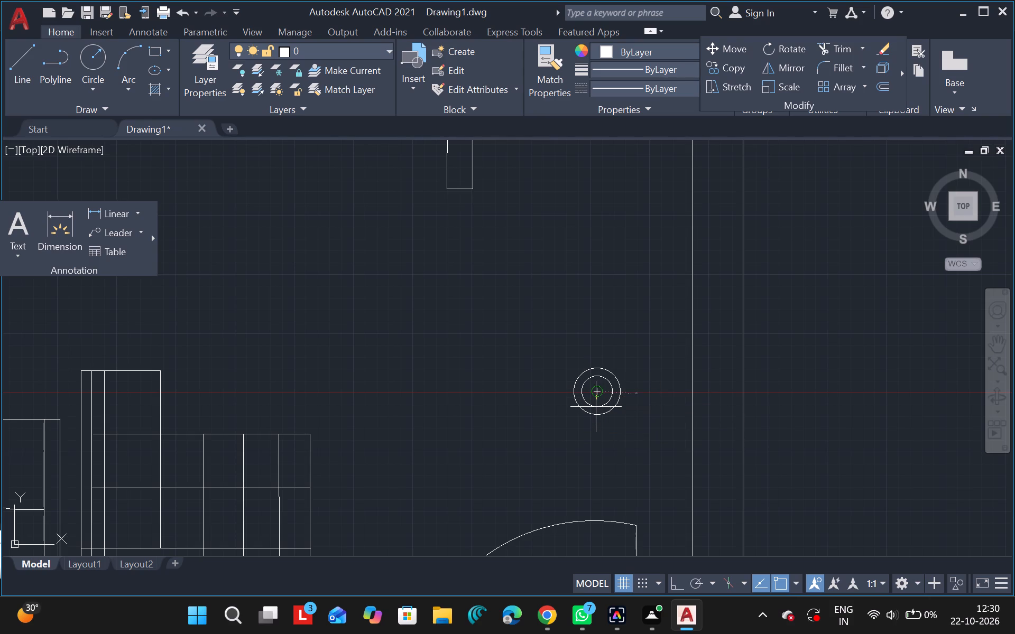
Draw a smaller circle inside the small circle above the door arc, sharing its centre point.
left_click(88, 57)
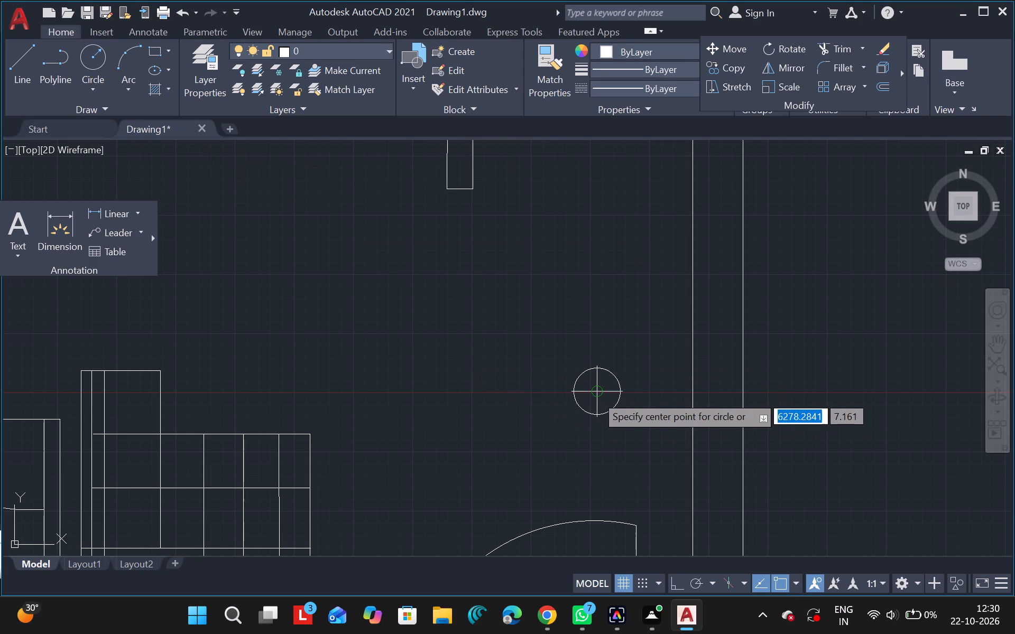
left_click_drag(596, 391, 598, 410)
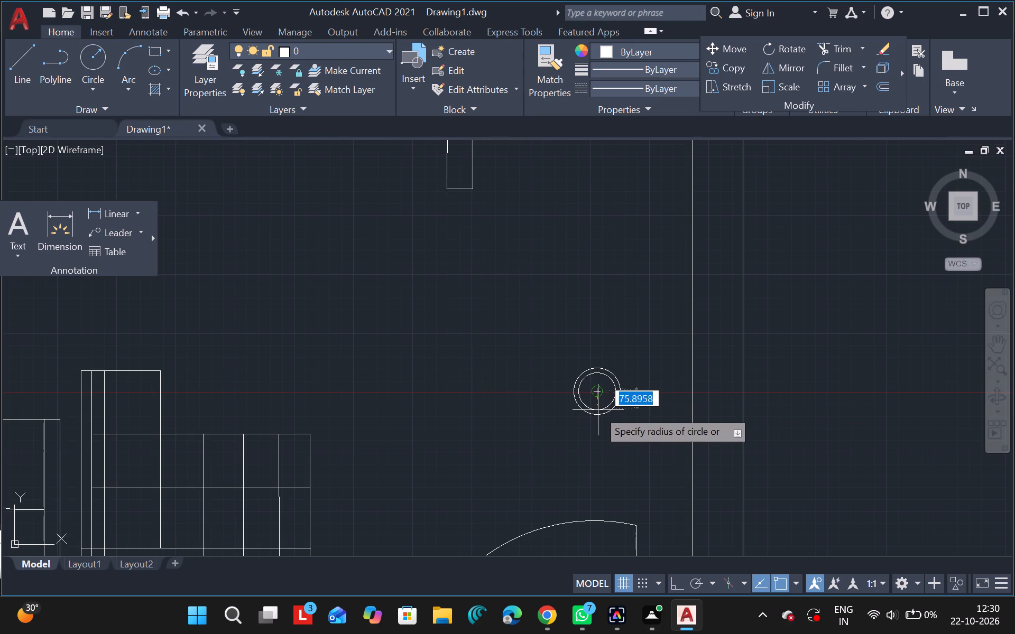
left_click_drag(598, 410, 594, 409)
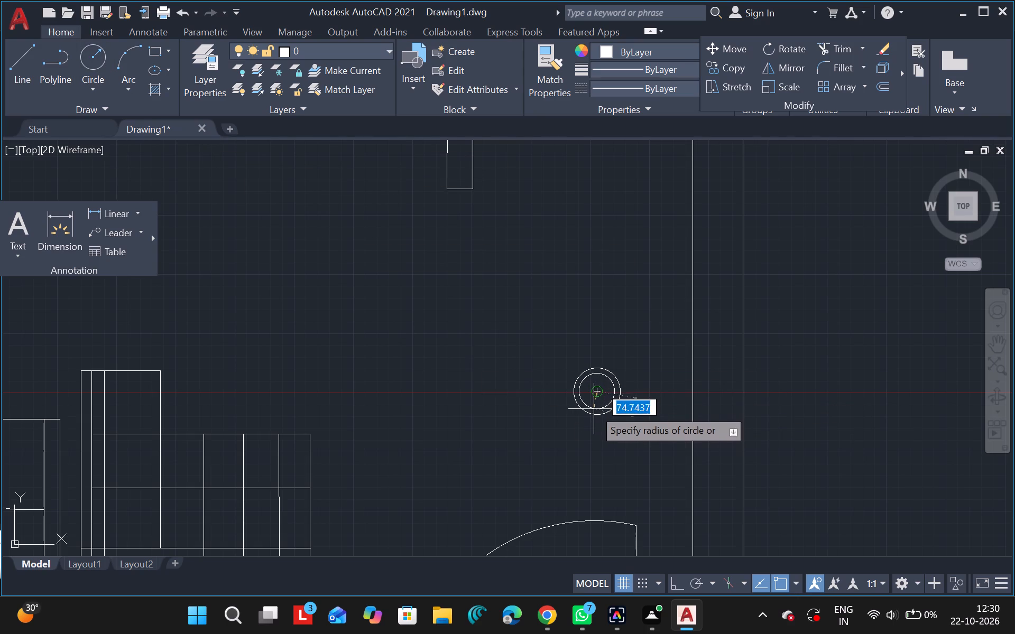
left_click_drag(594, 409, 590, 402)
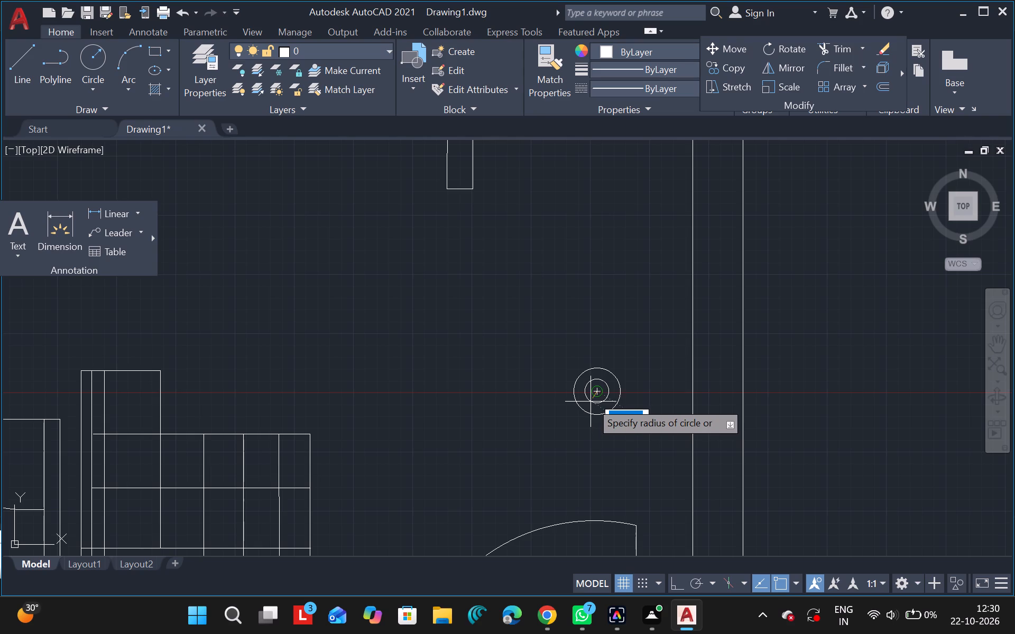
left_click_drag(590, 402, 592, 406)
left_click(592, 406)
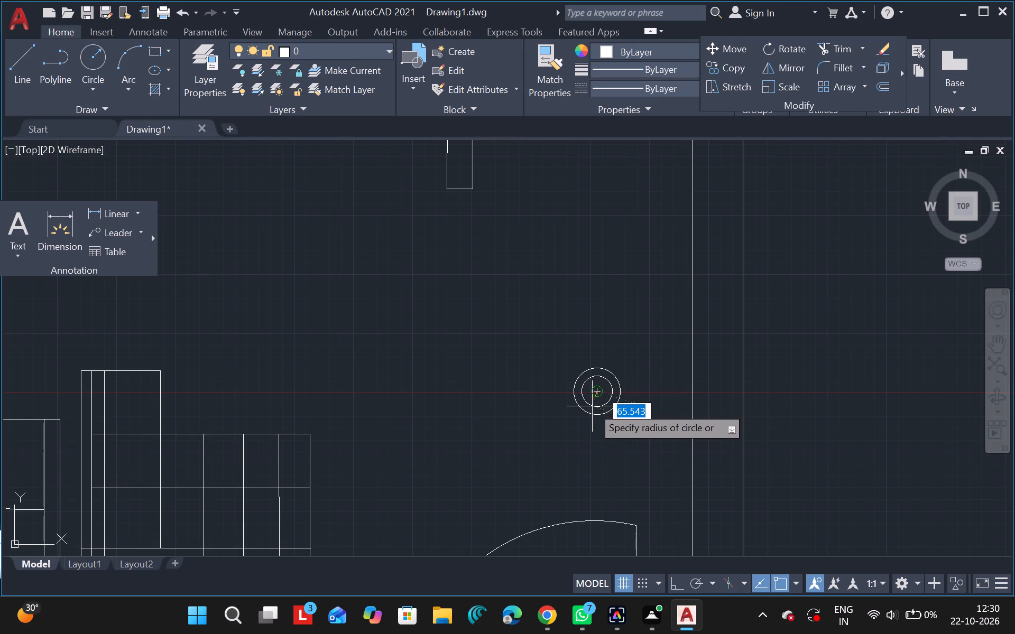
Finish the inner concentric circle above the door arc at about half the outer circle's radius.
left_click(599, 407)
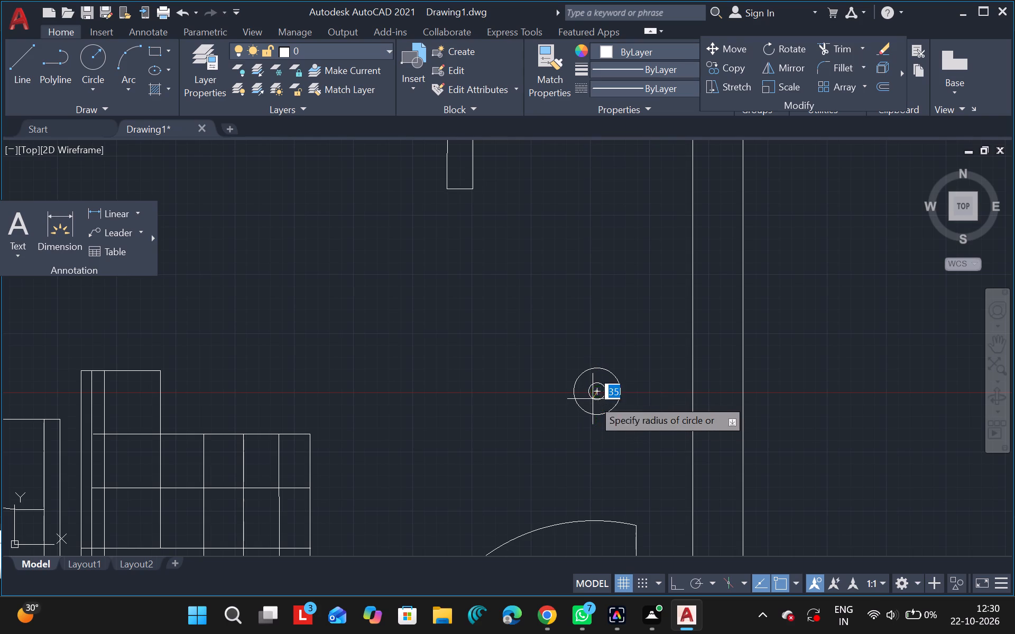
left_click(600, 403)
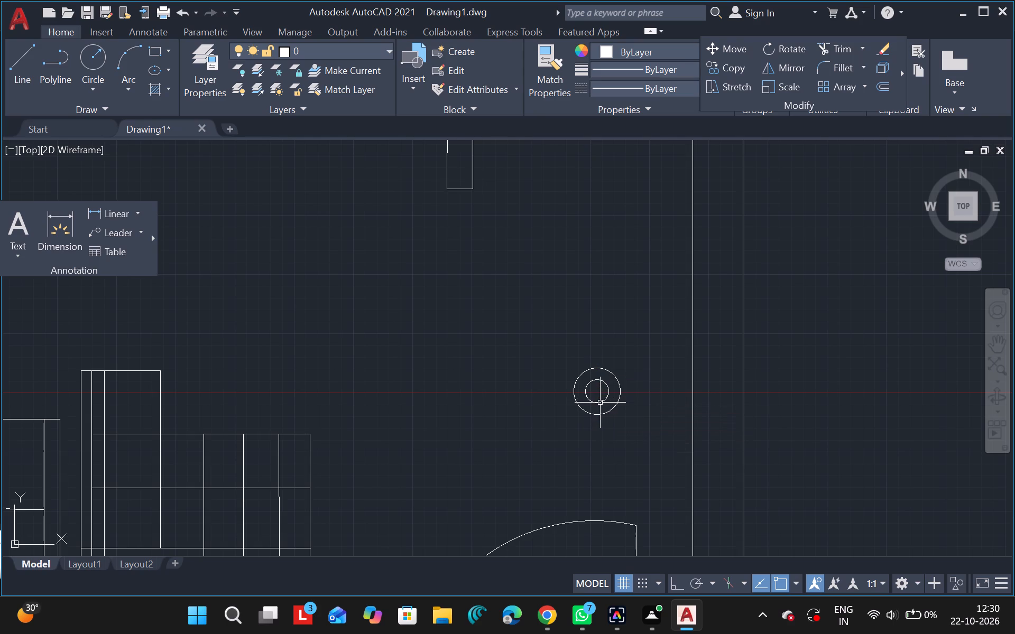
key("Escape")
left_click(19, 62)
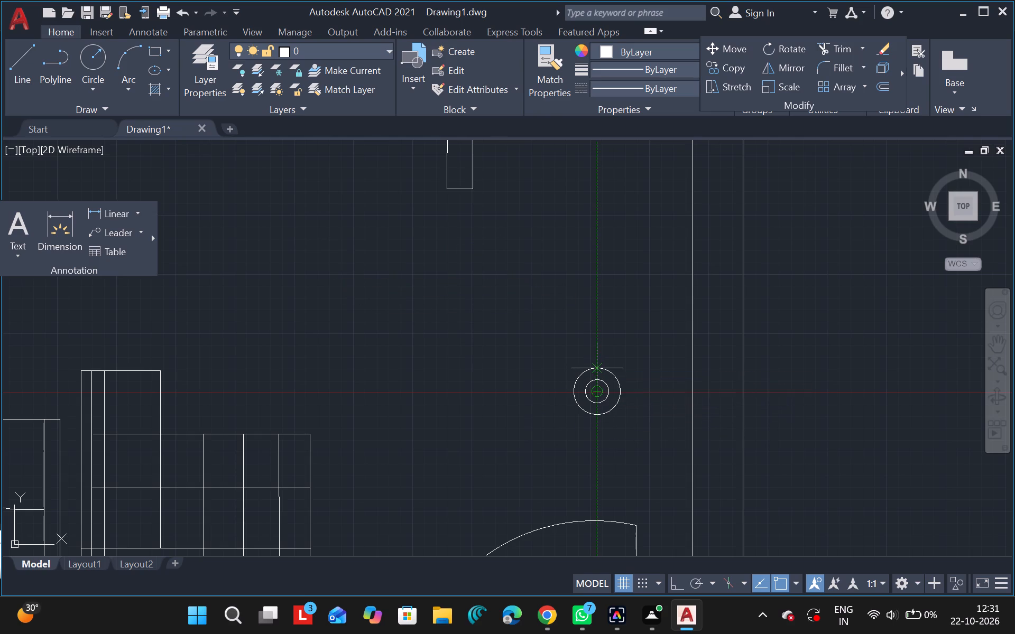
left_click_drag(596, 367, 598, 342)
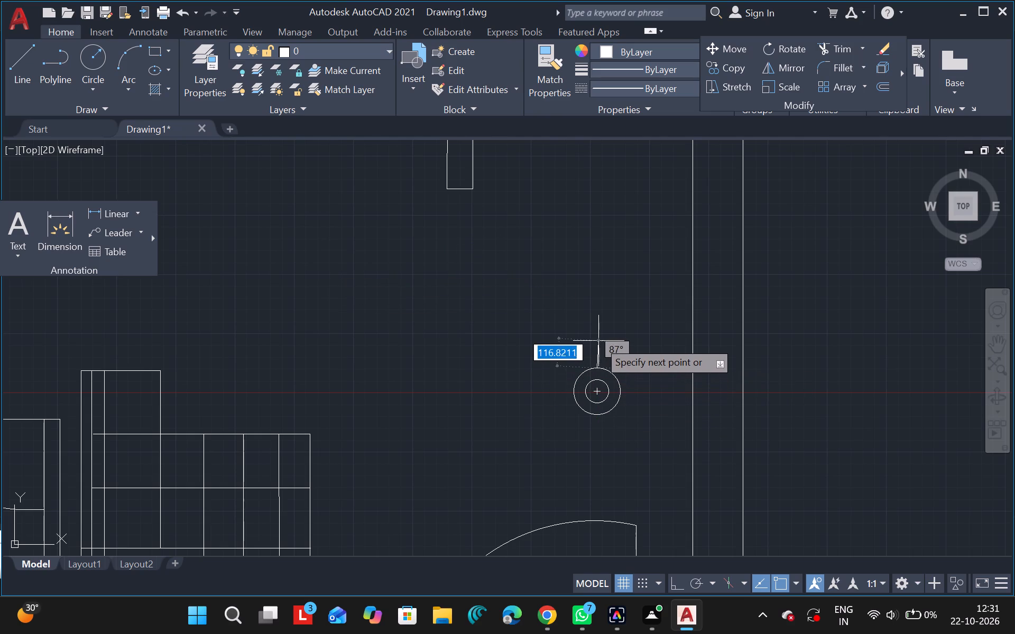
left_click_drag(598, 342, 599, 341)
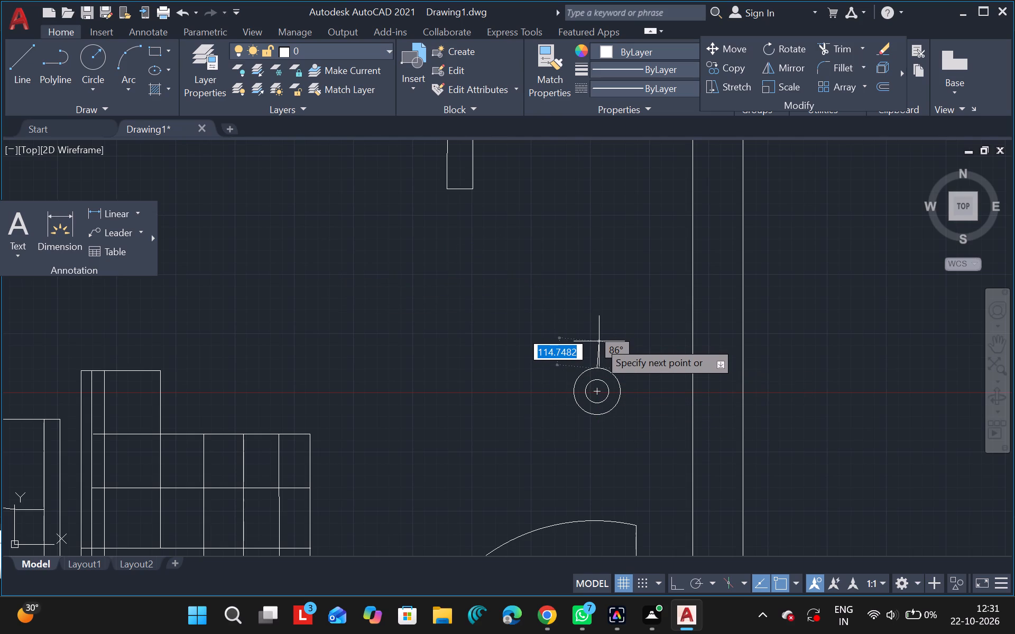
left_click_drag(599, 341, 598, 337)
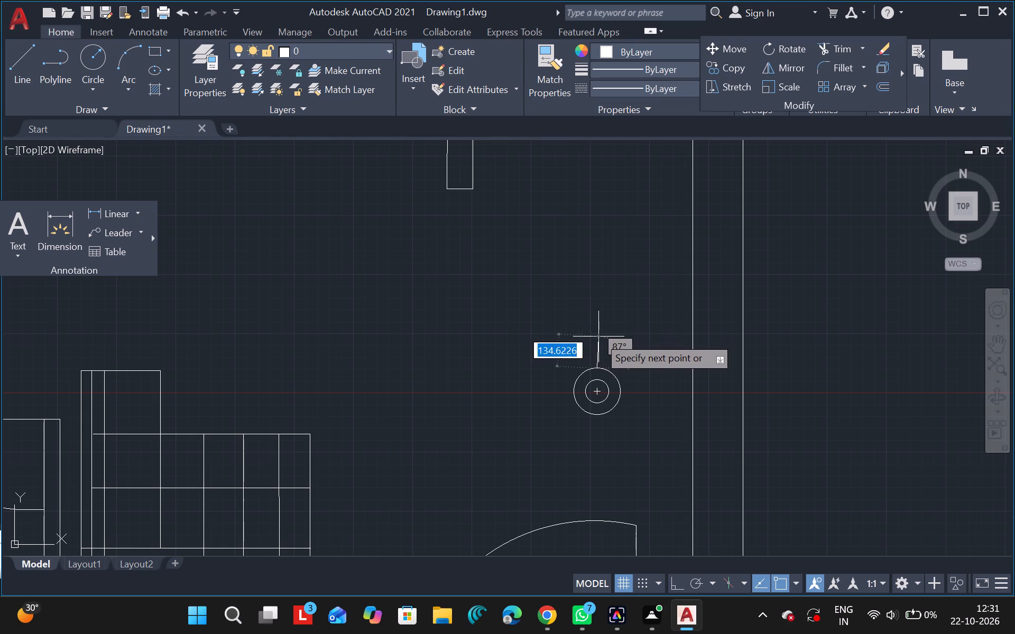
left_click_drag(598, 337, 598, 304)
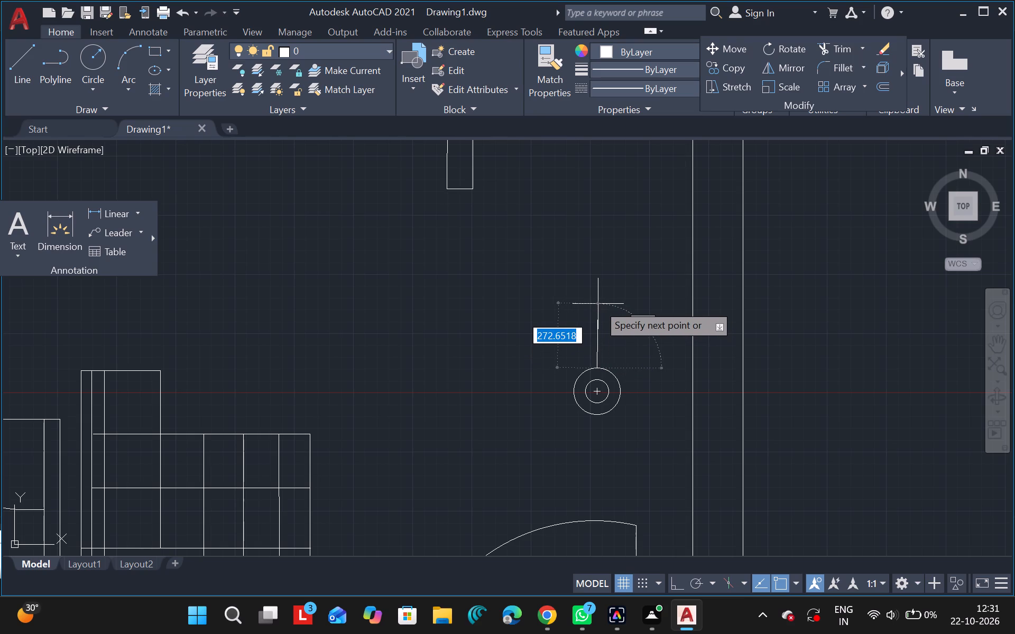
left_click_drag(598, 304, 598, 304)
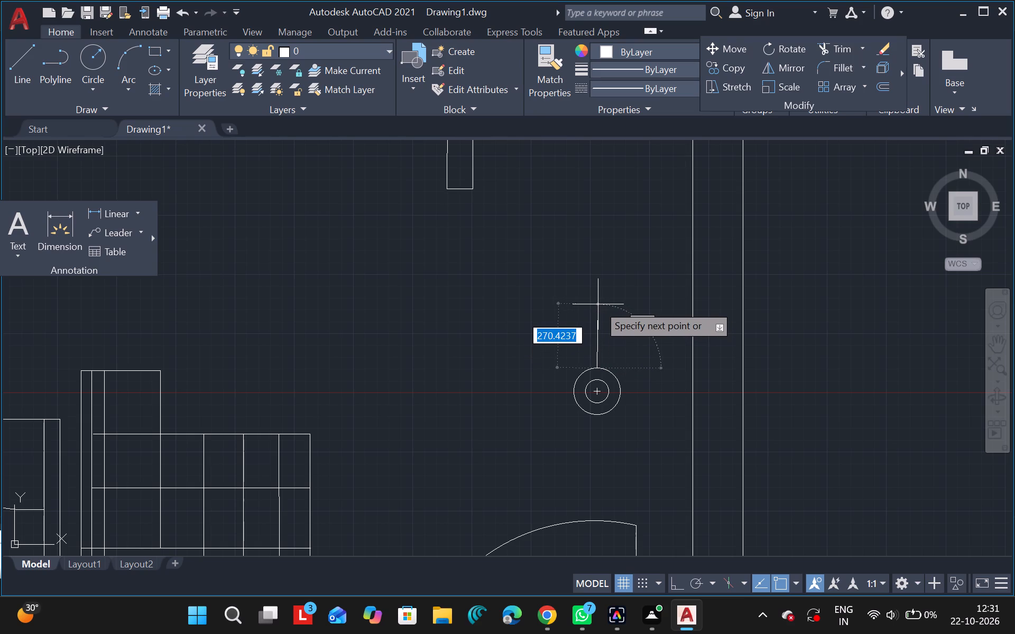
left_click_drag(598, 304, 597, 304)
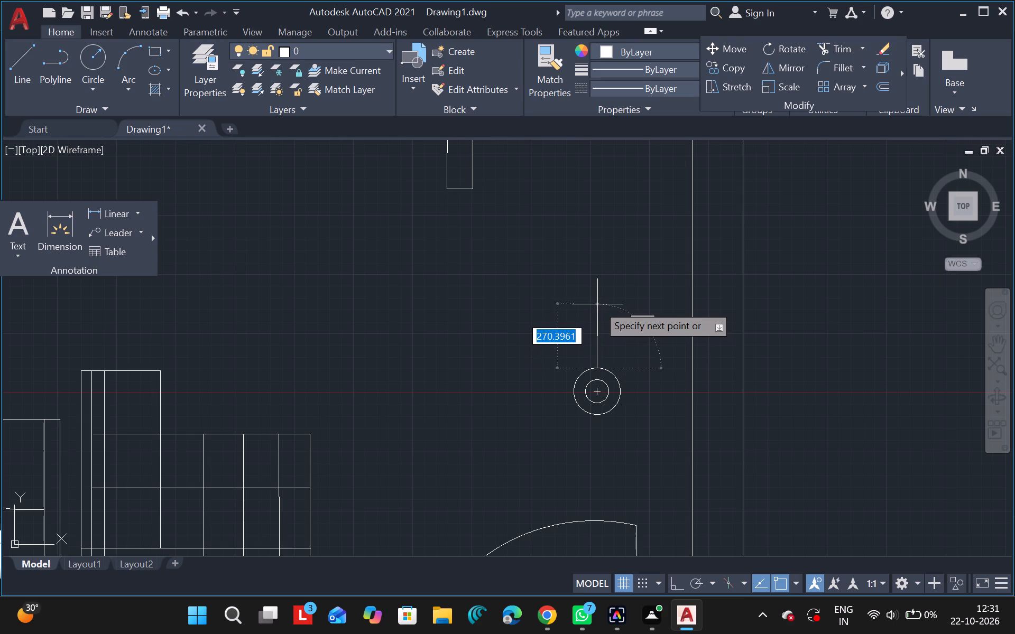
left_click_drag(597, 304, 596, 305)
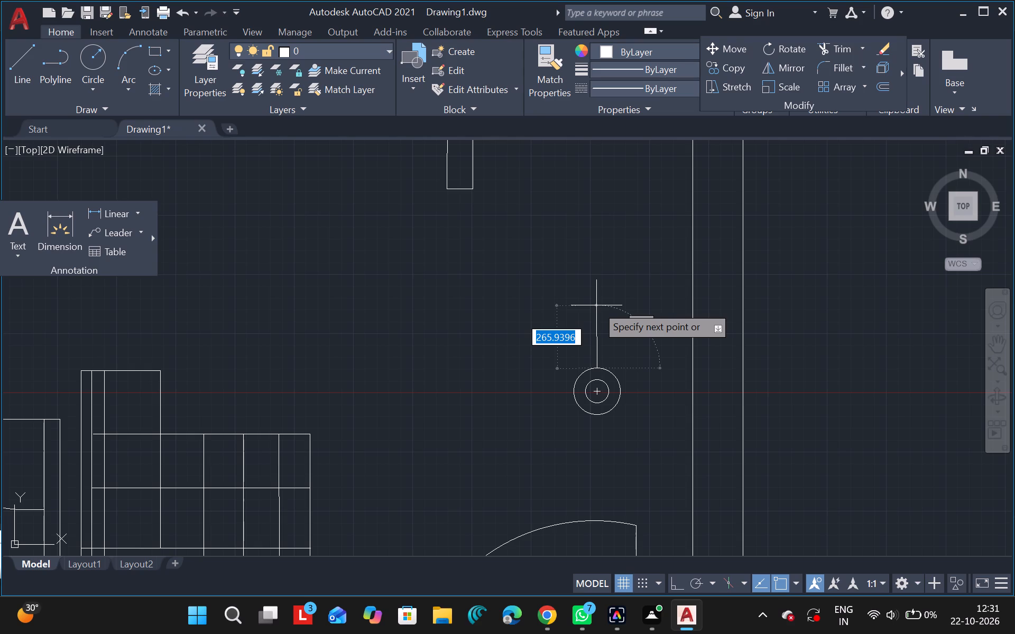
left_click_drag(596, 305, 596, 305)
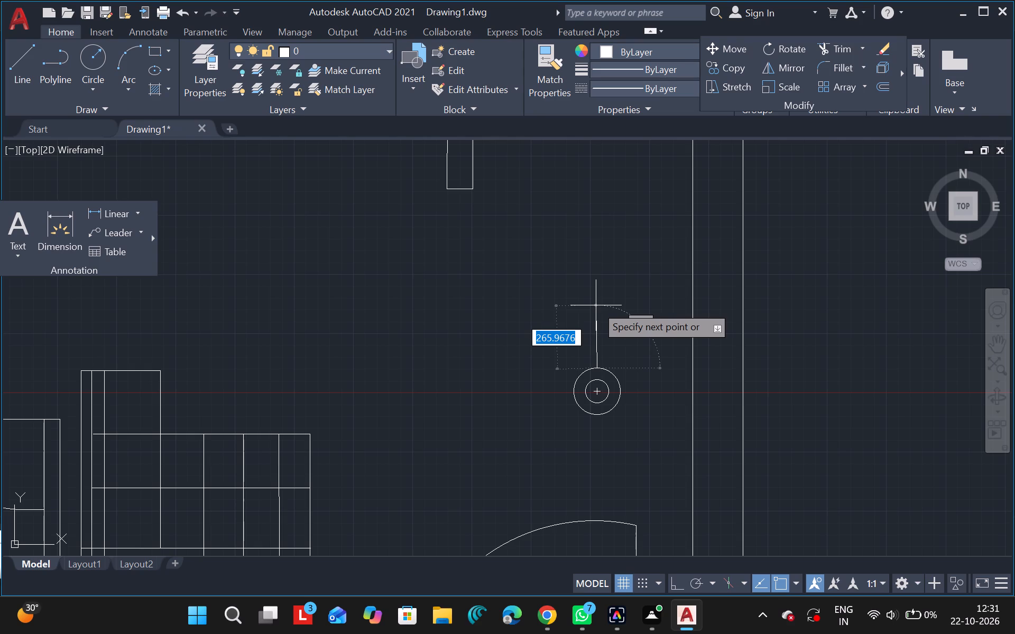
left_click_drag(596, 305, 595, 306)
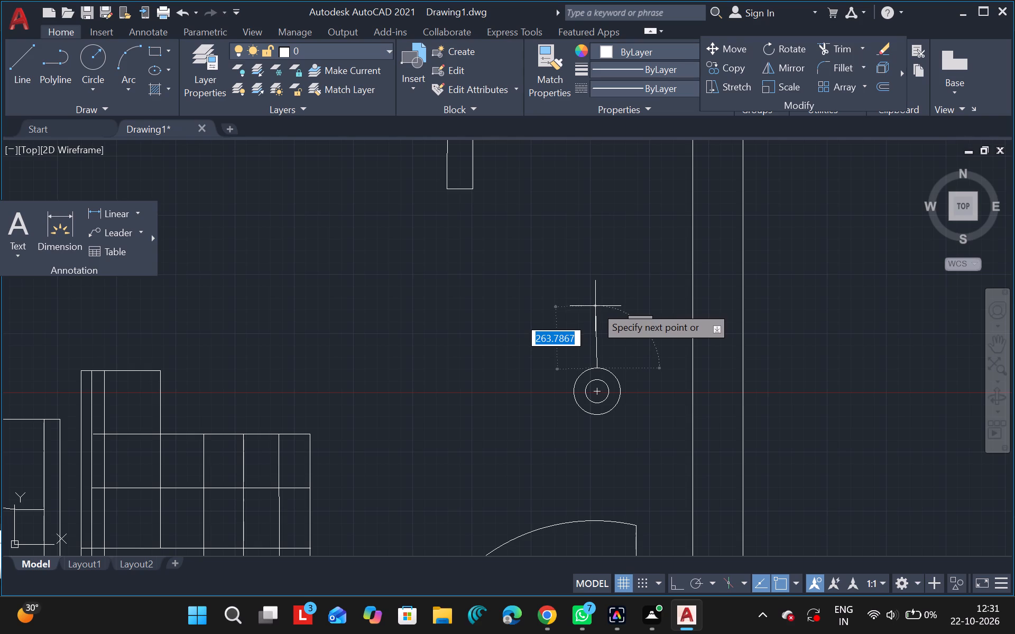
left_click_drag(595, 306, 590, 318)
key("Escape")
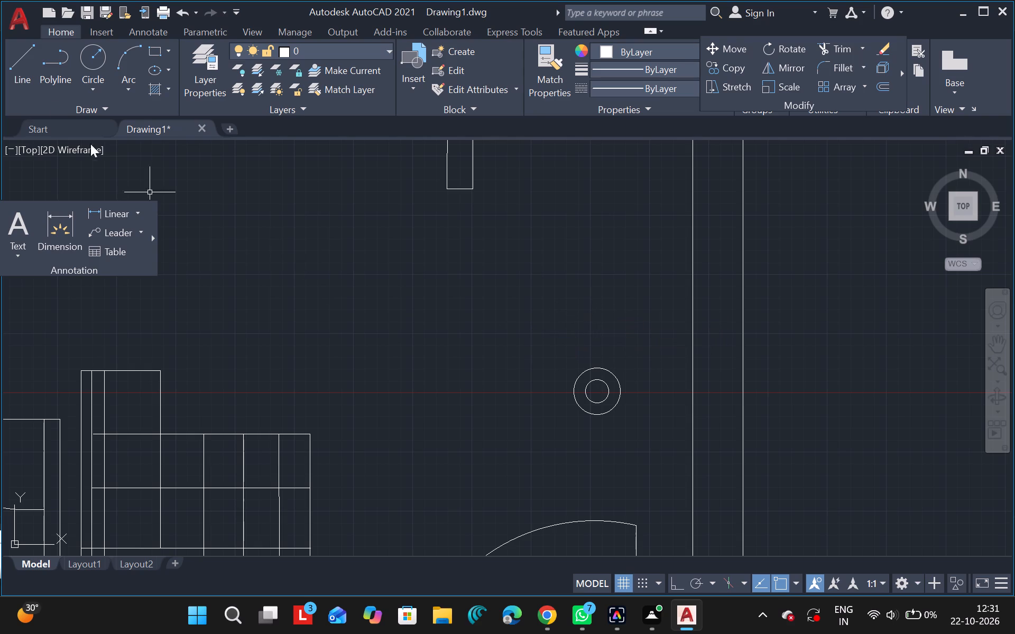
Draw a vertical line from the concentric circles' centre straight up past the outer circle.
left_click(12, 69)
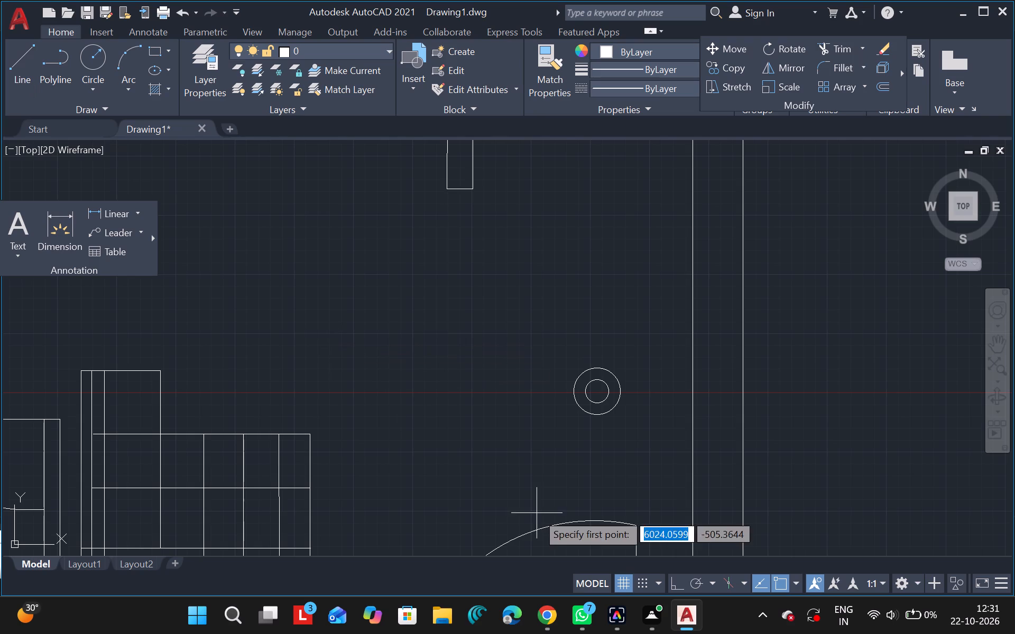
left_click_drag(595, 392, 593, 376)
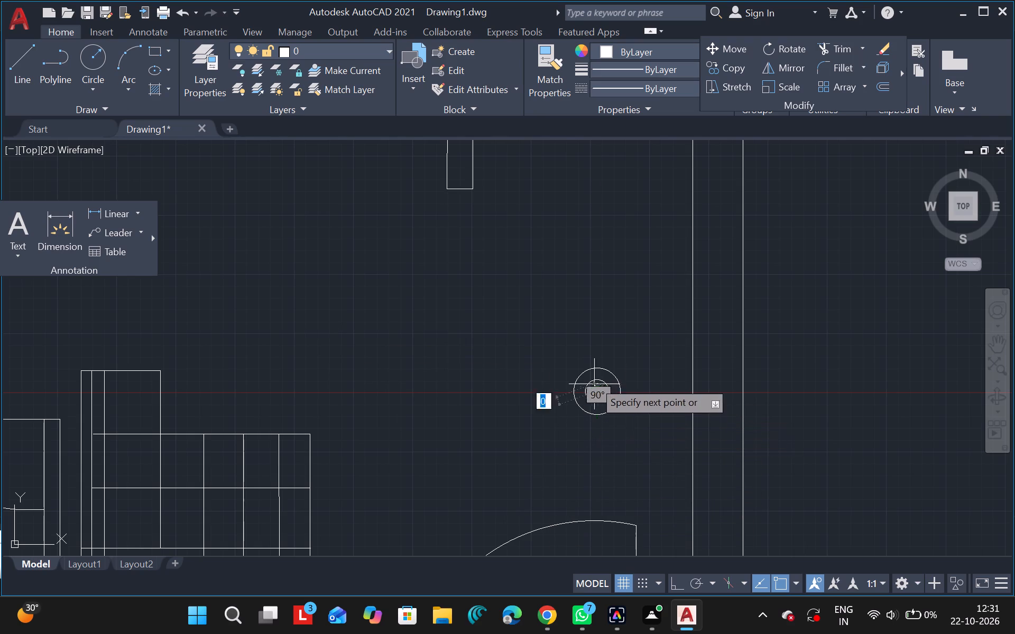
left_click_drag(593, 376, 591, 335)
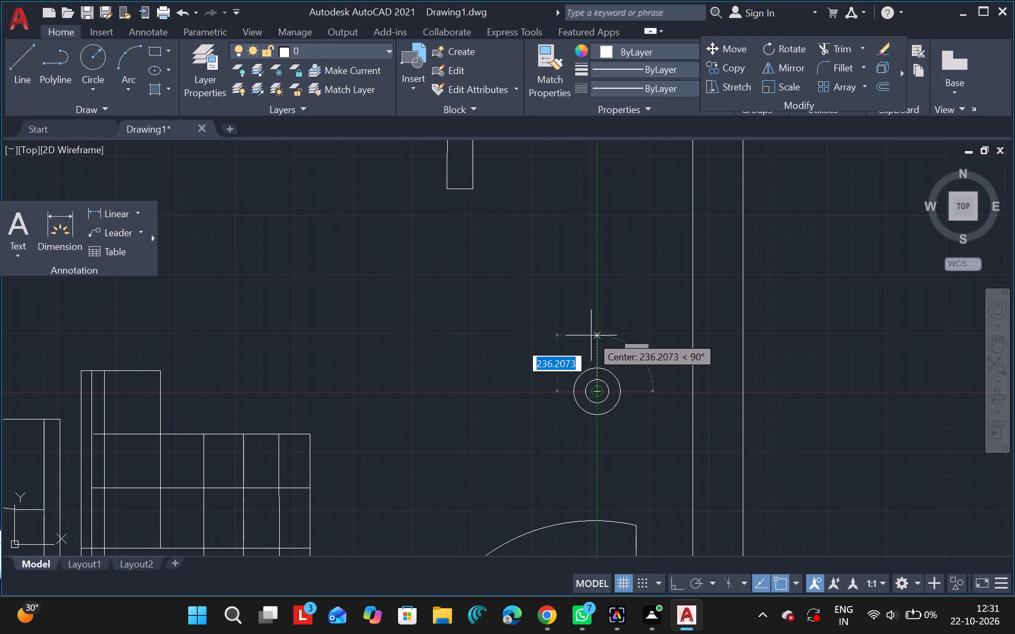
left_click_drag(591, 335, 592, 328)
left_click(592, 328)
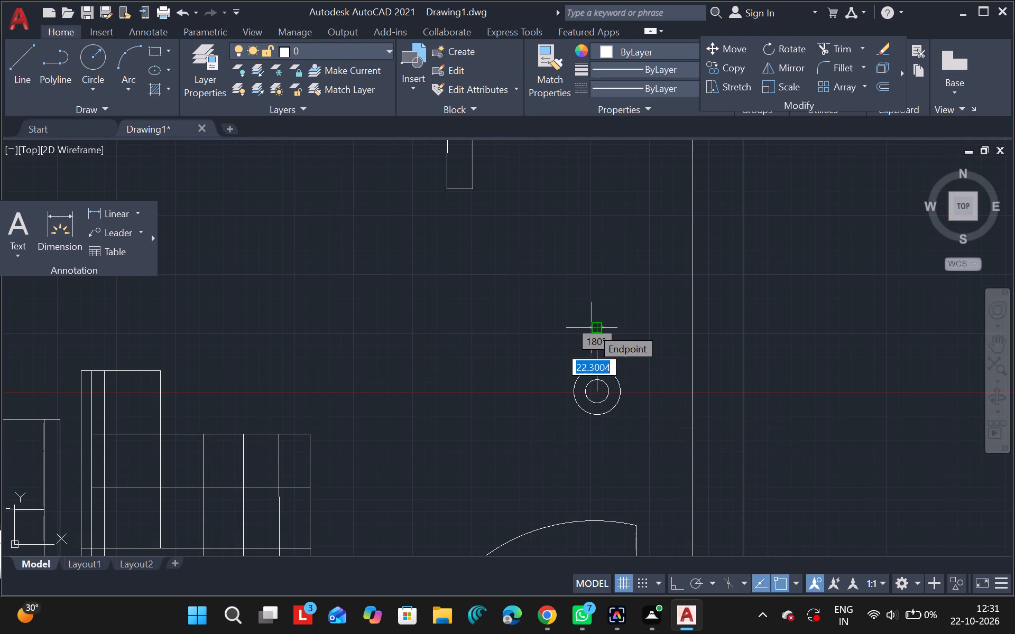
key("Escape")
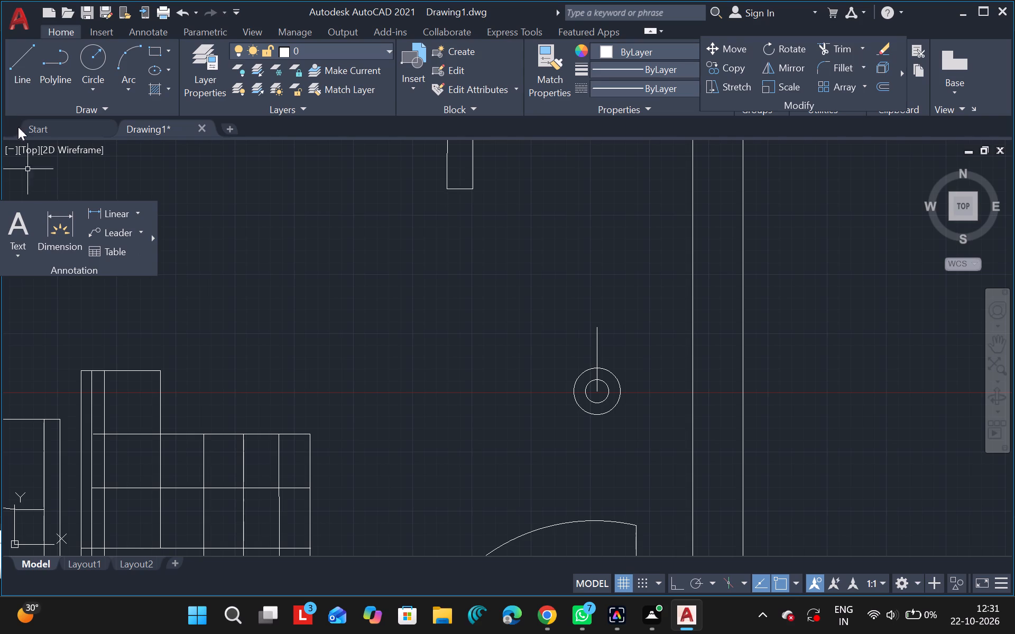
Draw a horizontal line from the circles' centre past the outer circle towards the right-hand outer wall.
left_click(12, 76)
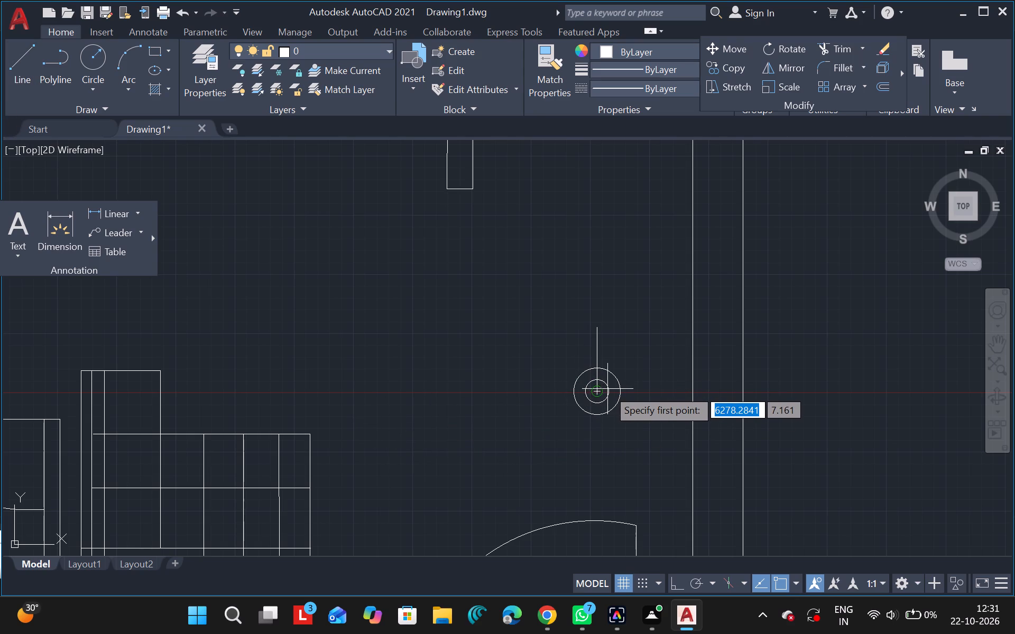
left_click_drag(593, 395, 641, 387)
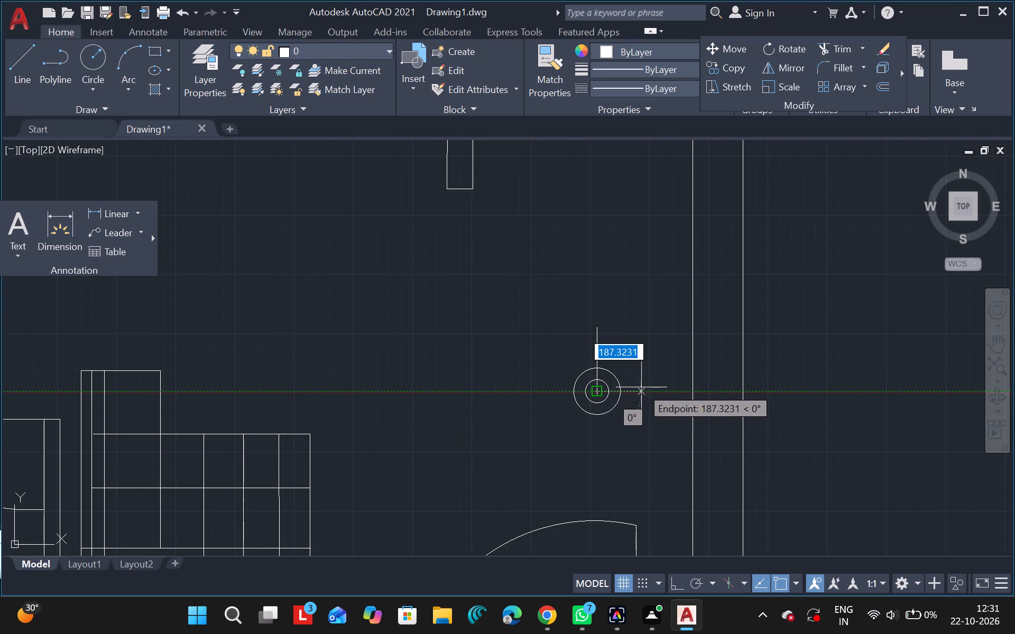
left_click_drag(641, 387, 651, 389)
left_click(651, 389)
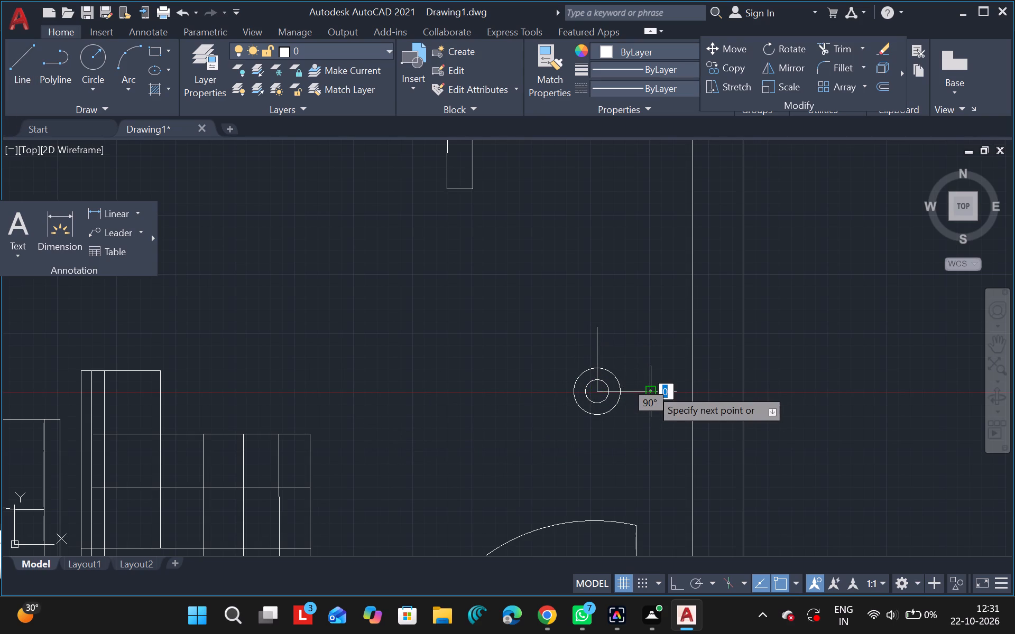
key("Escape")
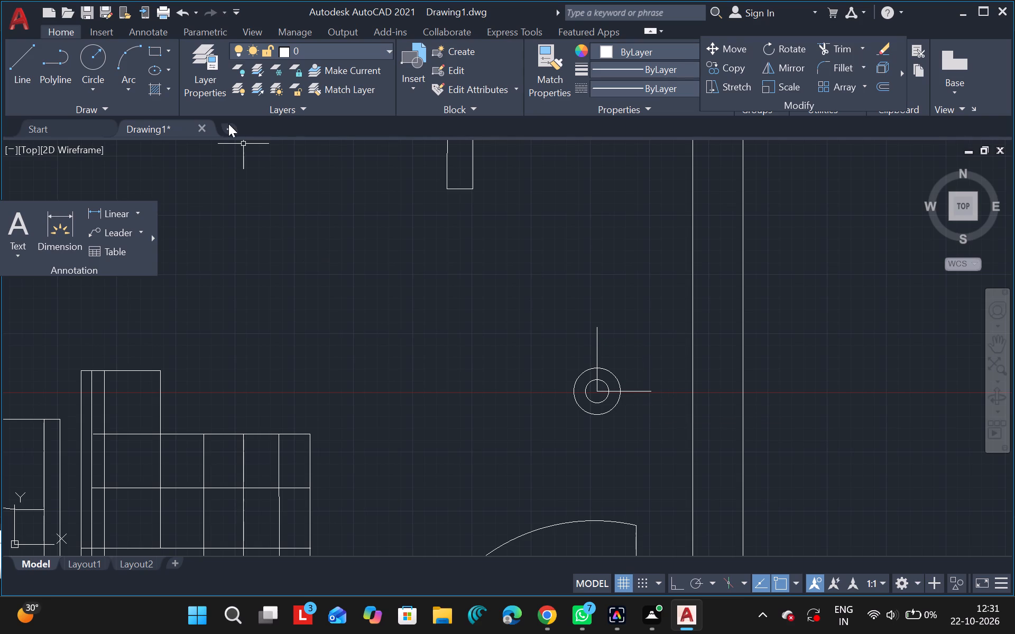
Draw a horizontal line from the circles' centre to the left, ending beyond the outer circle.
left_click_drag(19, 70, 381, 240)
left_click(21, 70)
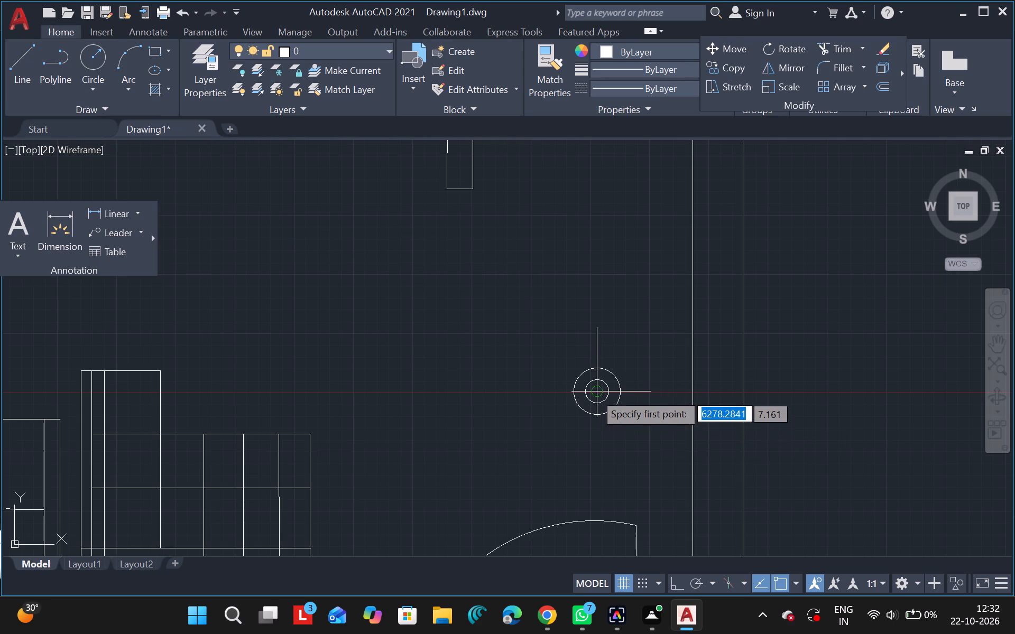
left_click_drag(594, 393, 547, 394)
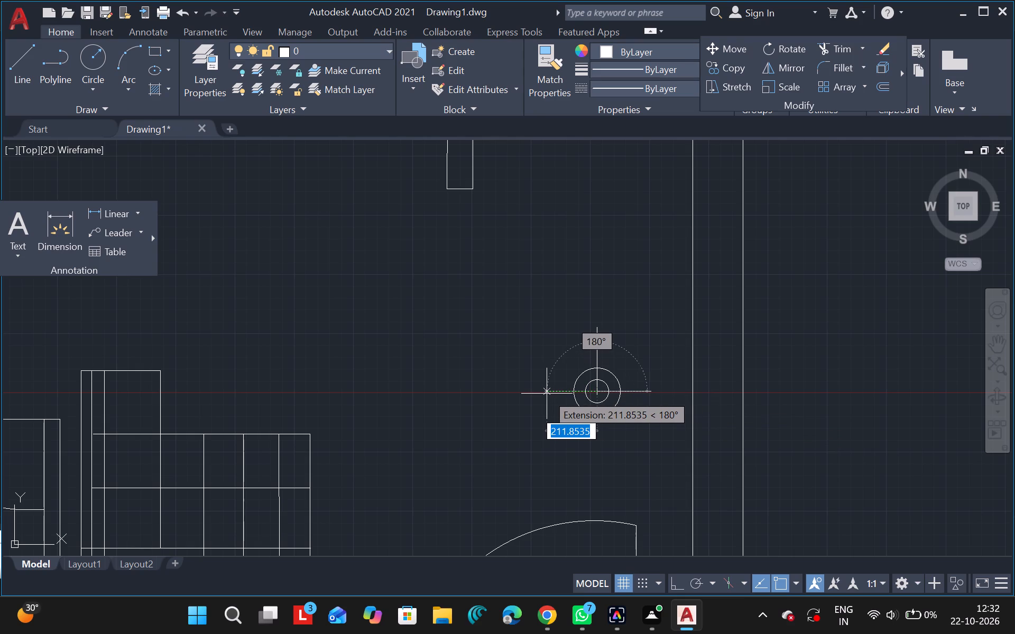
left_click_drag(547, 394, 553, 394)
left_click(553, 394)
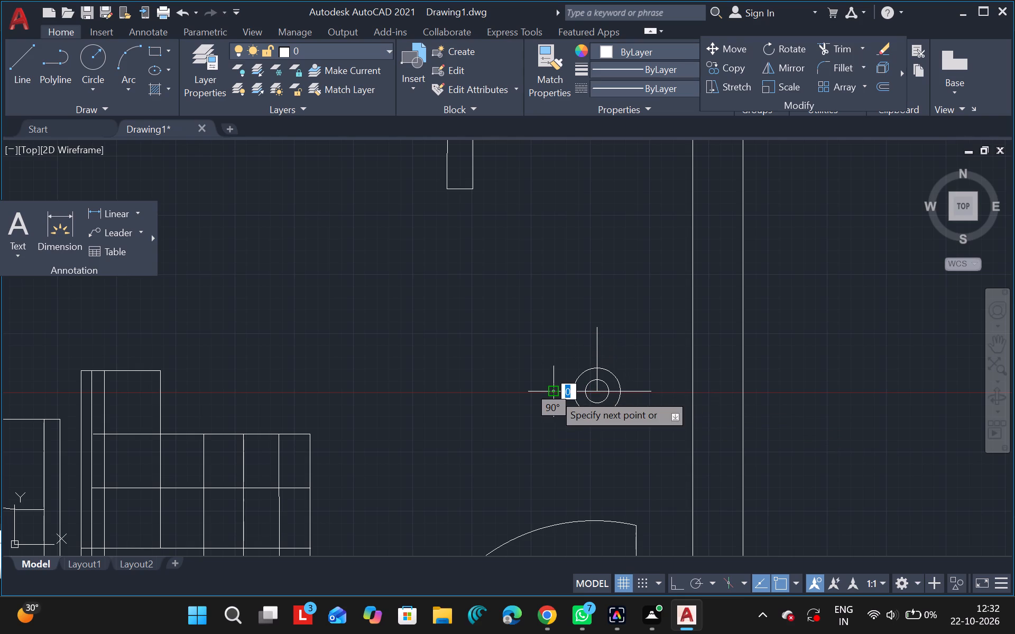
key("Escape")
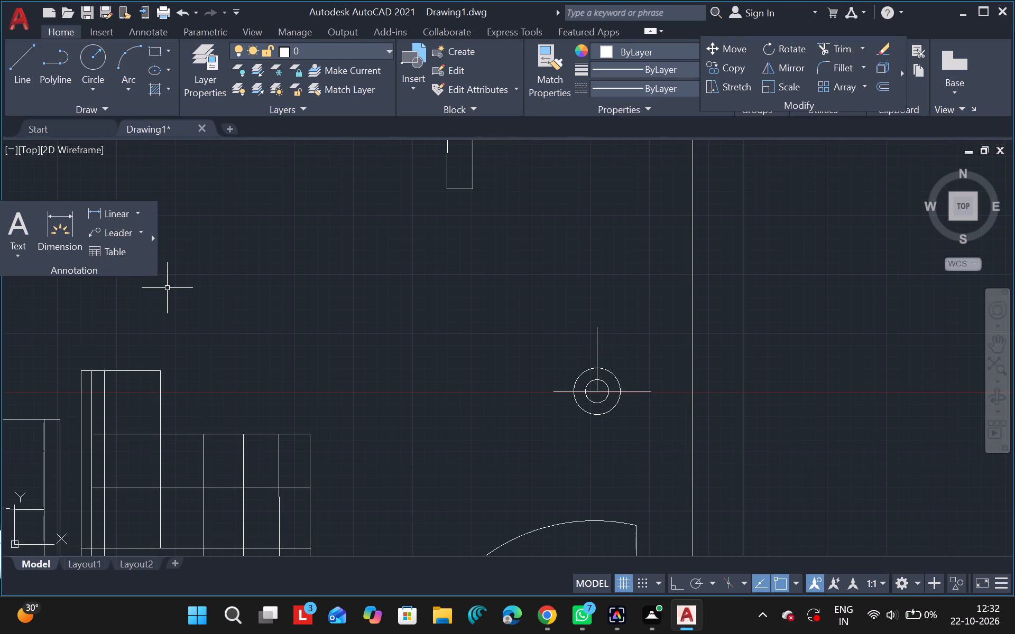
Draw a vertical line from the circles' centre straight down, ending just beyond the outer circle.
left_click(20, 85)
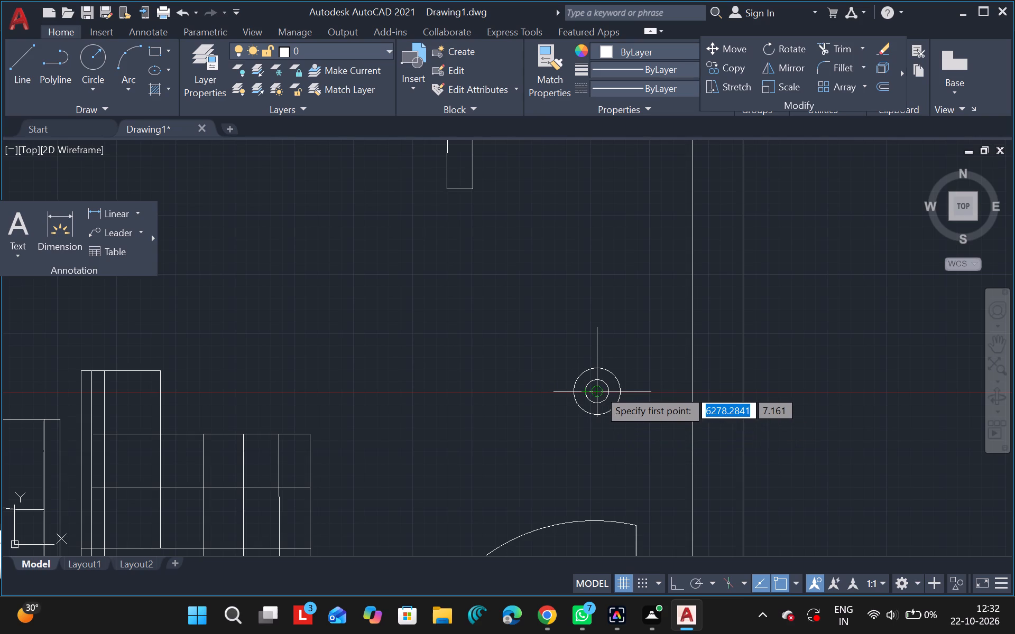
left_click_drag(599, 393, 601, 416)
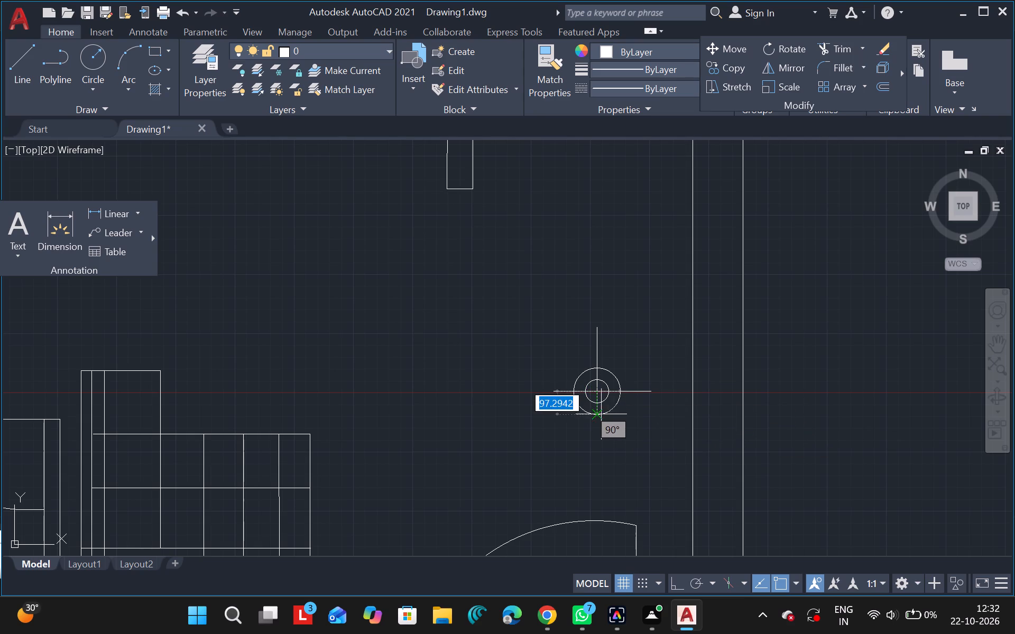
left_click_drag(601, 416, 601, 430)
left_click(601, 430)
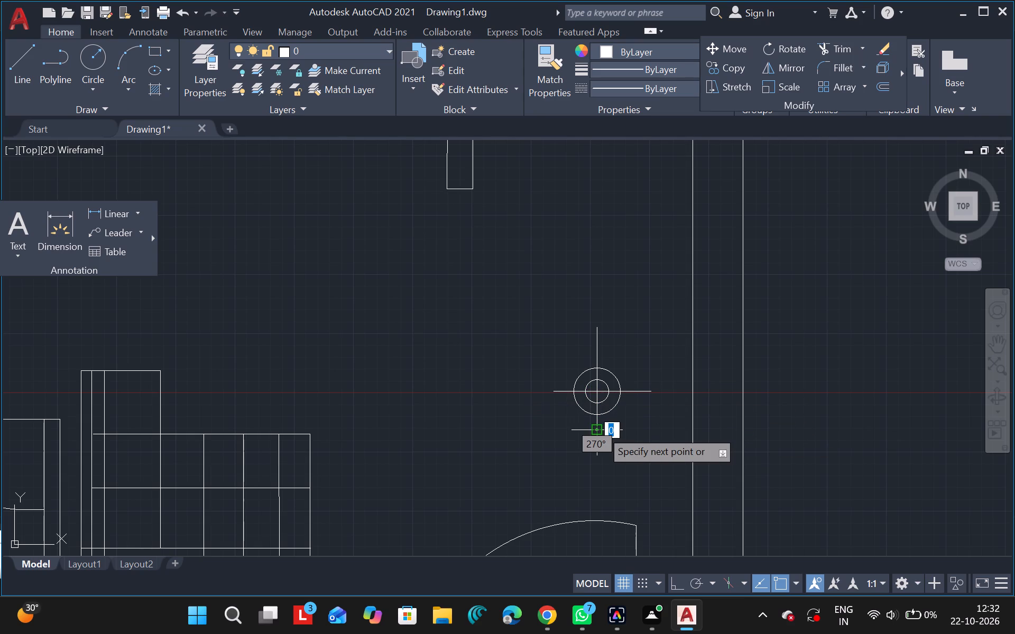
key("Escape")
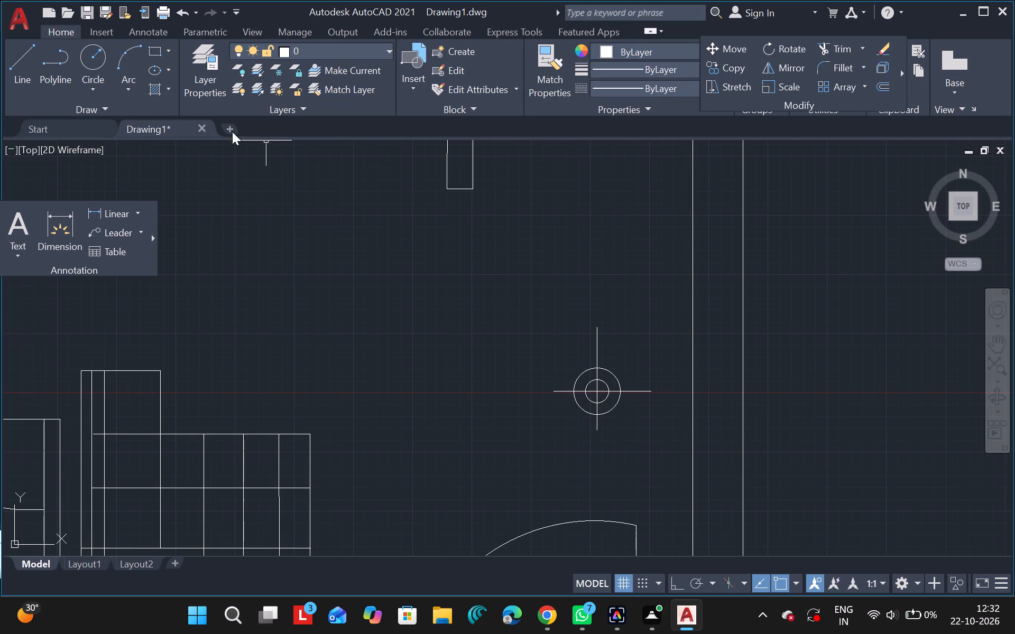
Draw a diagonal line from the concentric circles' centre to the upper left, about 321 units long at 150°.
left_click(11, 57)
left_click_drag(597, 389, 561, 364)
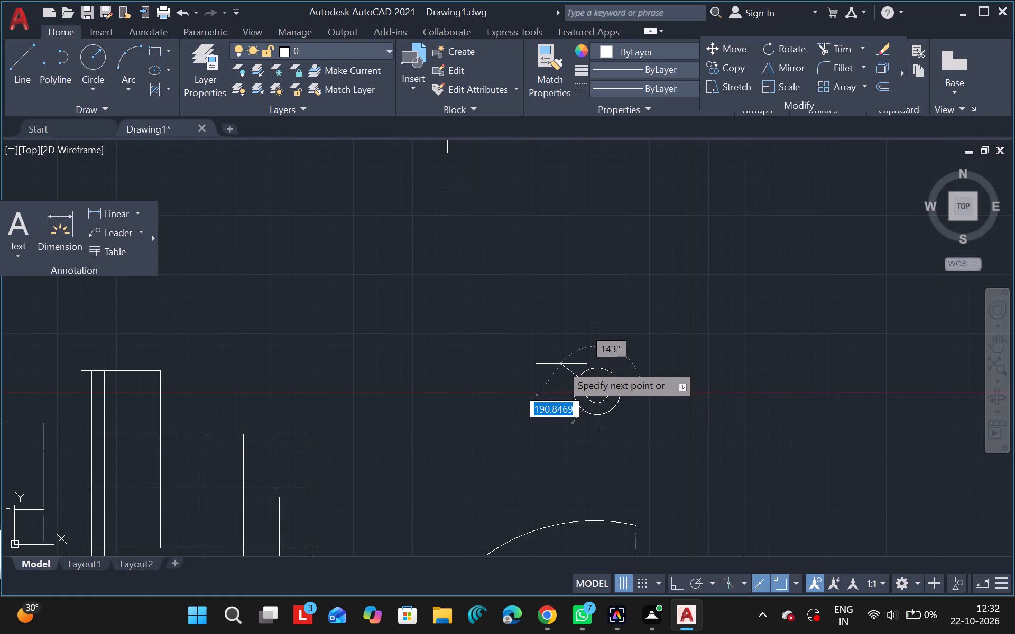
left_click_drag(561, 364, 531, 353)
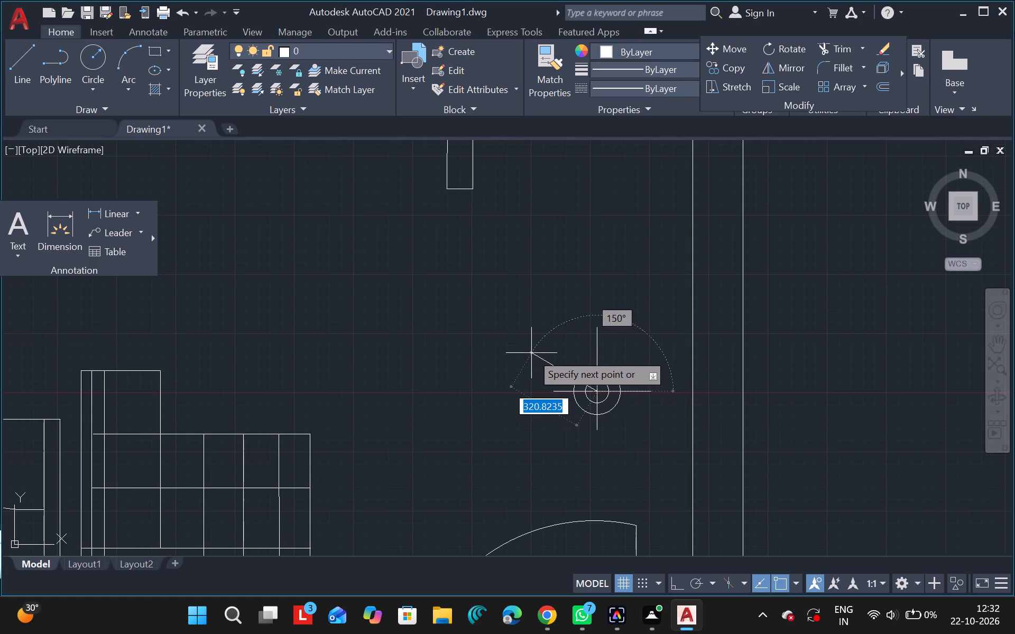
left_click(531, 353)
key("Escape")
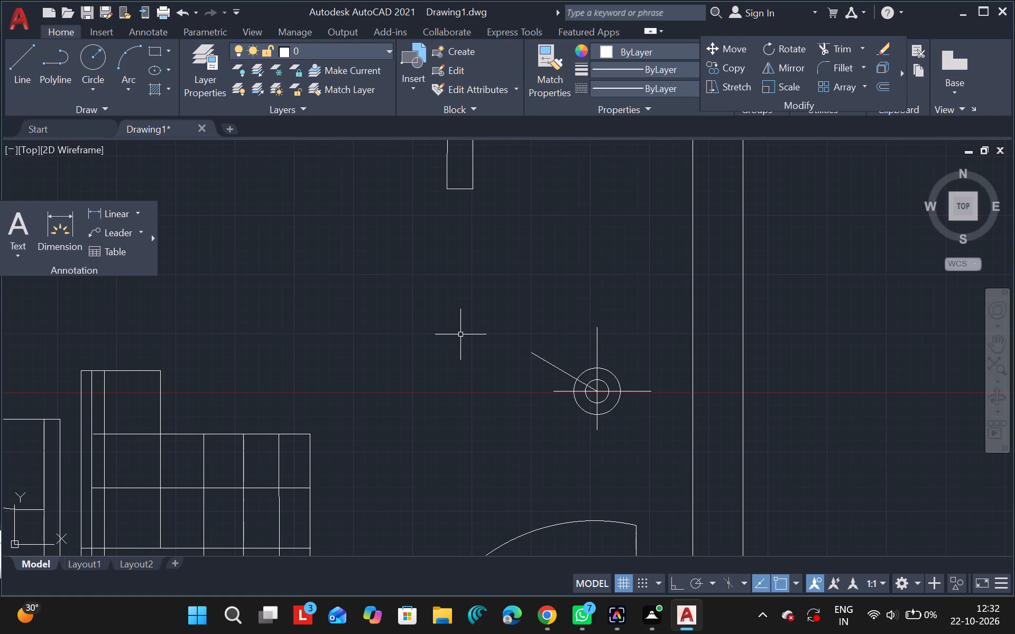
Draw a diagonal line from the circles' centre to the upper right, about 313 units long at 40°.
left_click(15, 56)
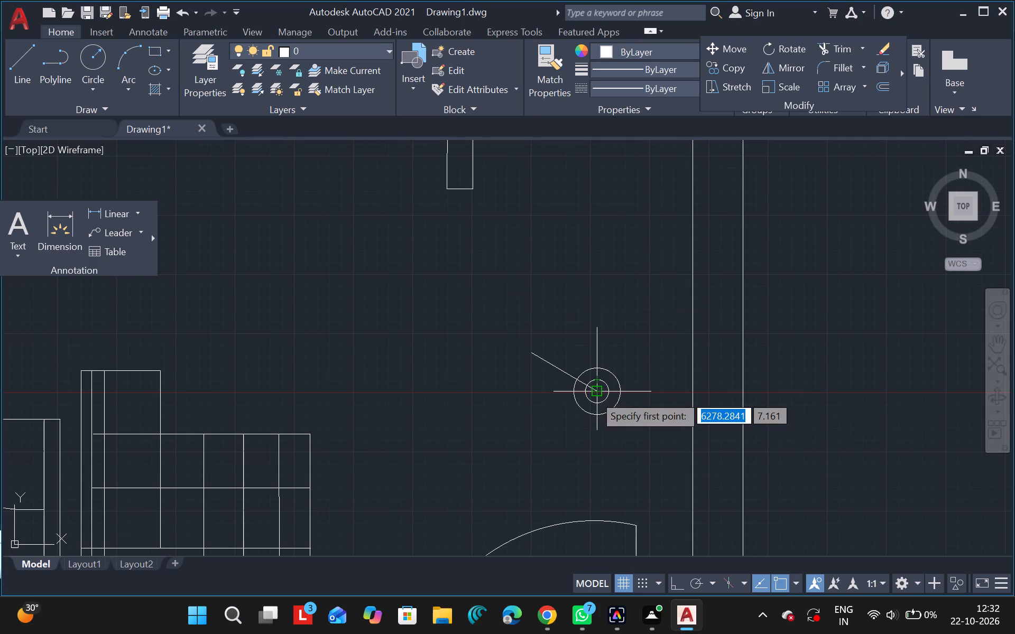
left_click_drag(594, 395, 653, 343)
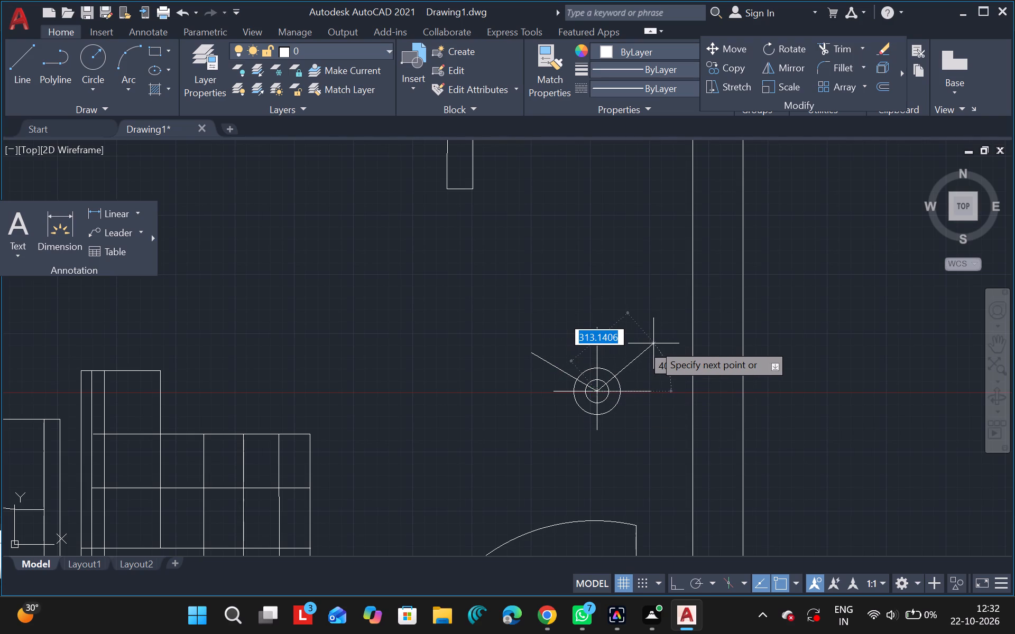
left_click(653, 343)
key("Escape")
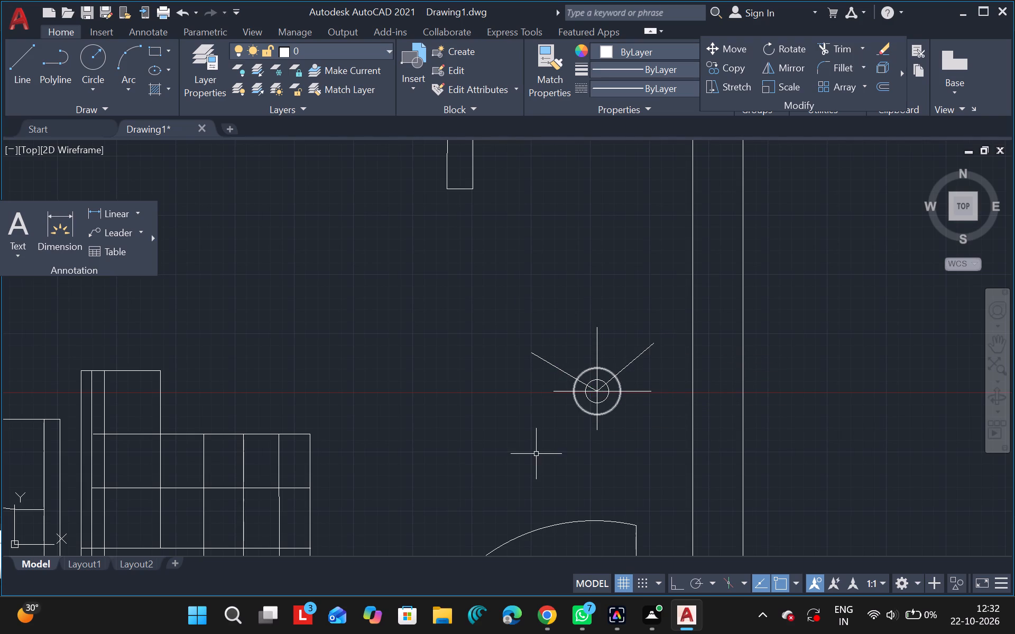
Draw a diagonal line from the circles' centre to the lower left, about 225 units long at 220°.
left_click_drag(16, 81, 171, 145)
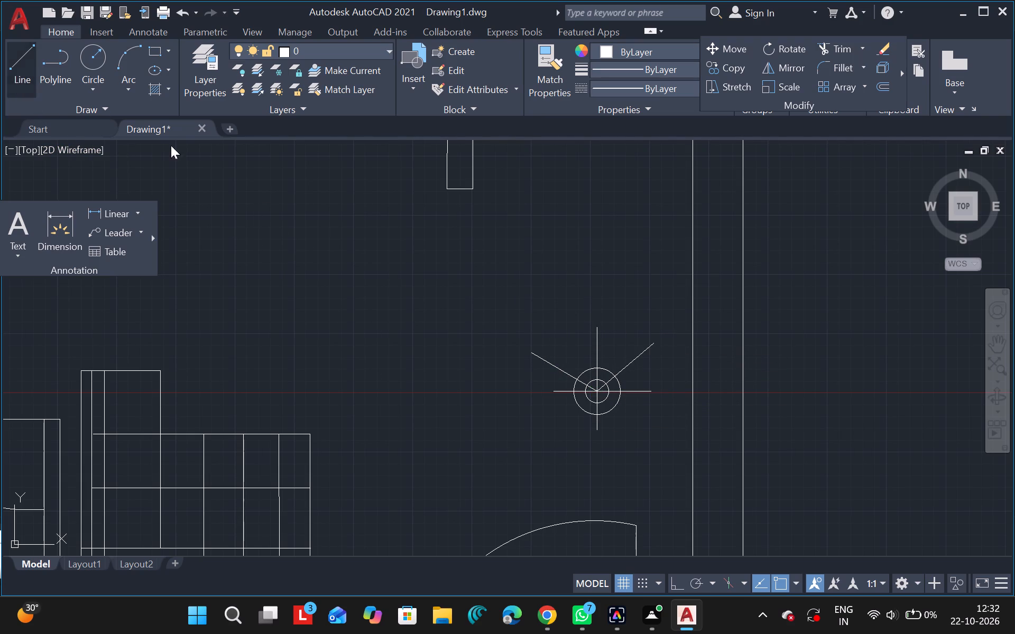
left_click_drag(171, 145, 394, 276)
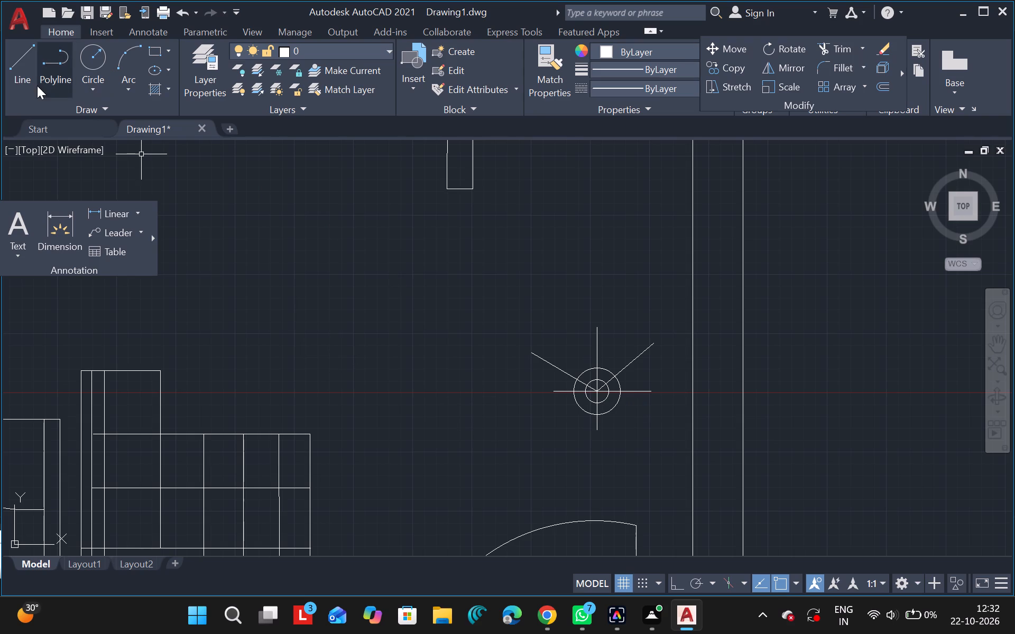
left_click(14, 79)
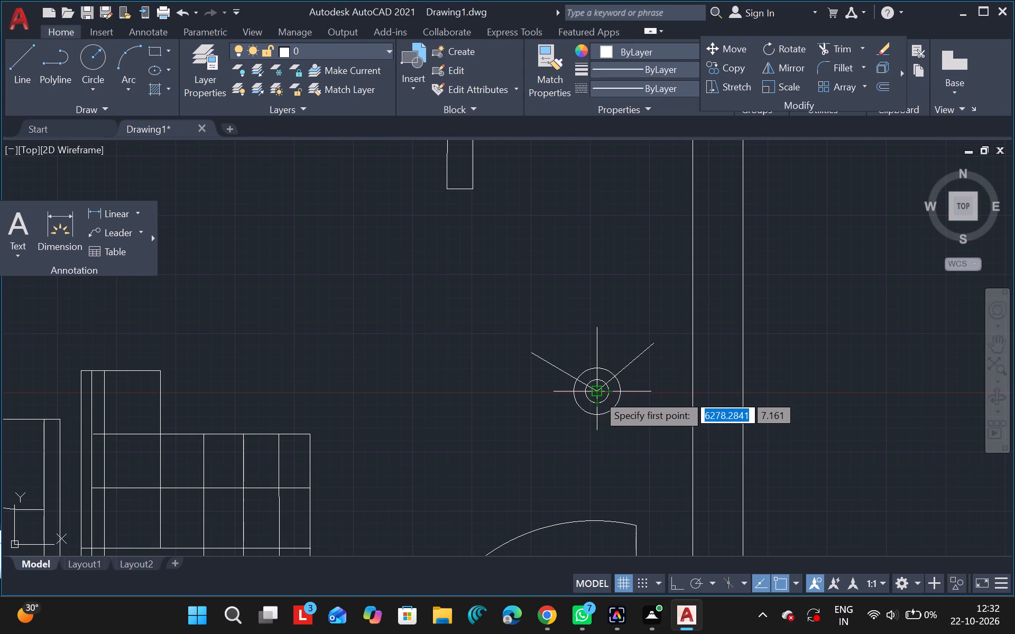
left_click_drag(597, 394, 561, 432)
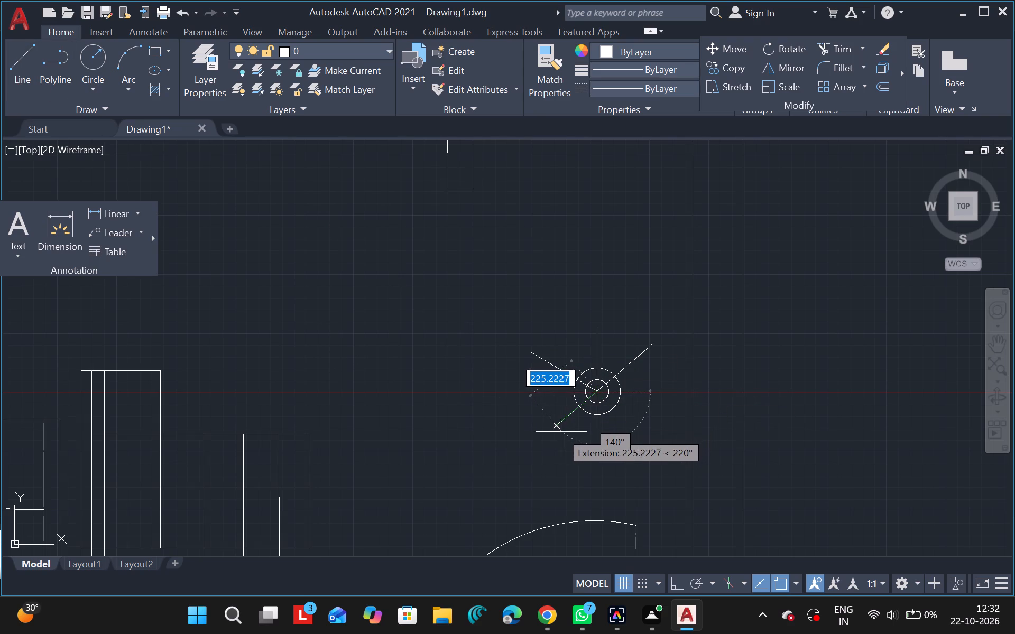
left_click(561, 432)
key("Escape")
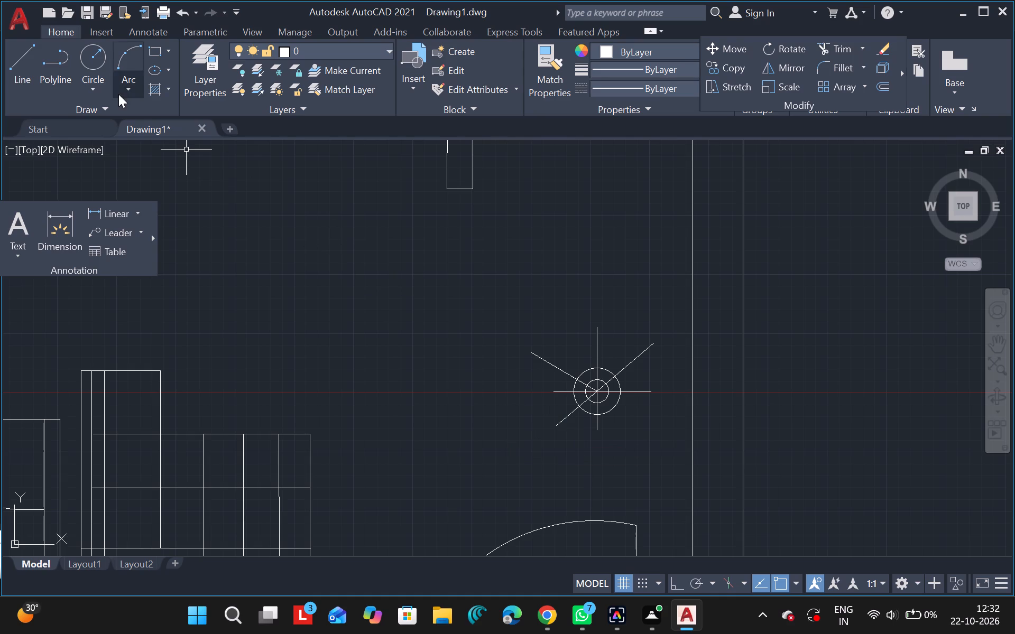
Draw a diagonal line from the circles' centre to the lower right, about 294 units long and 39° below horizontal.
left_click(3, 71)
left_click(10, 73)
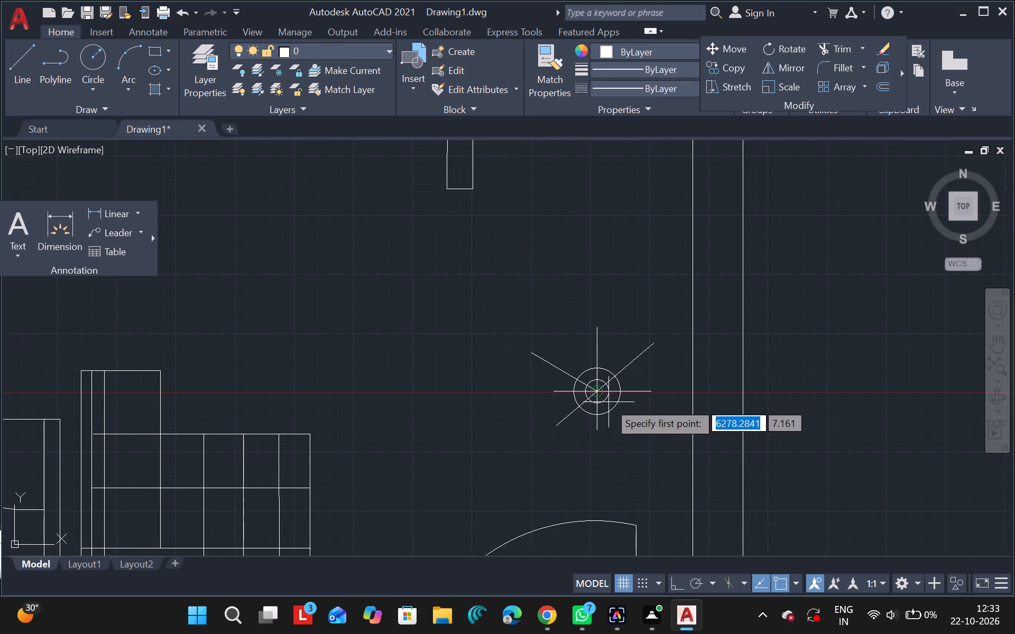
left_click_drag(595, 388, 647, 435)
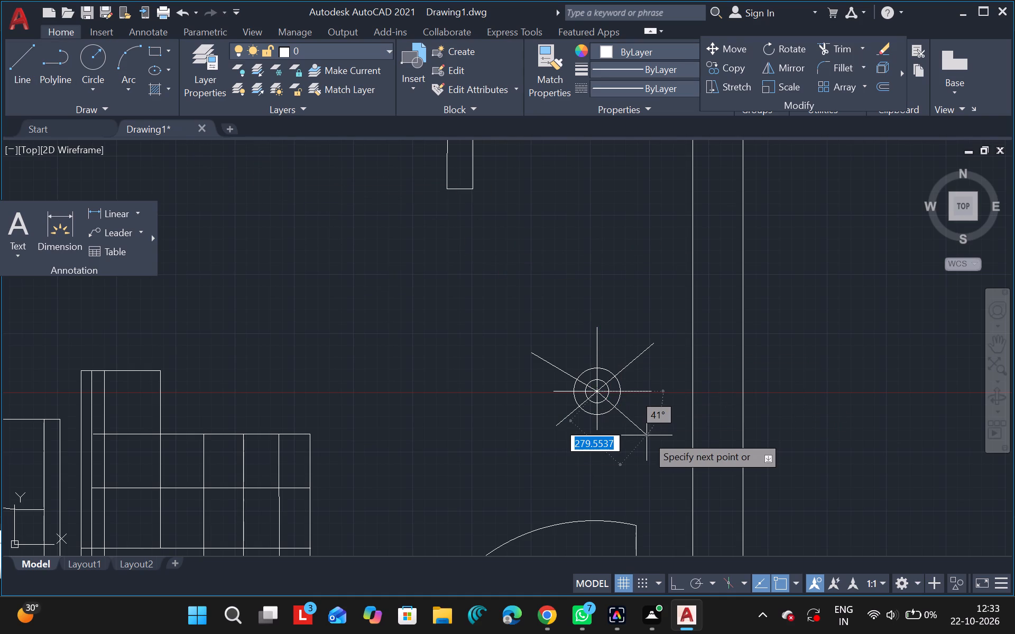
left_click_drag(647, 435, 648, 432)
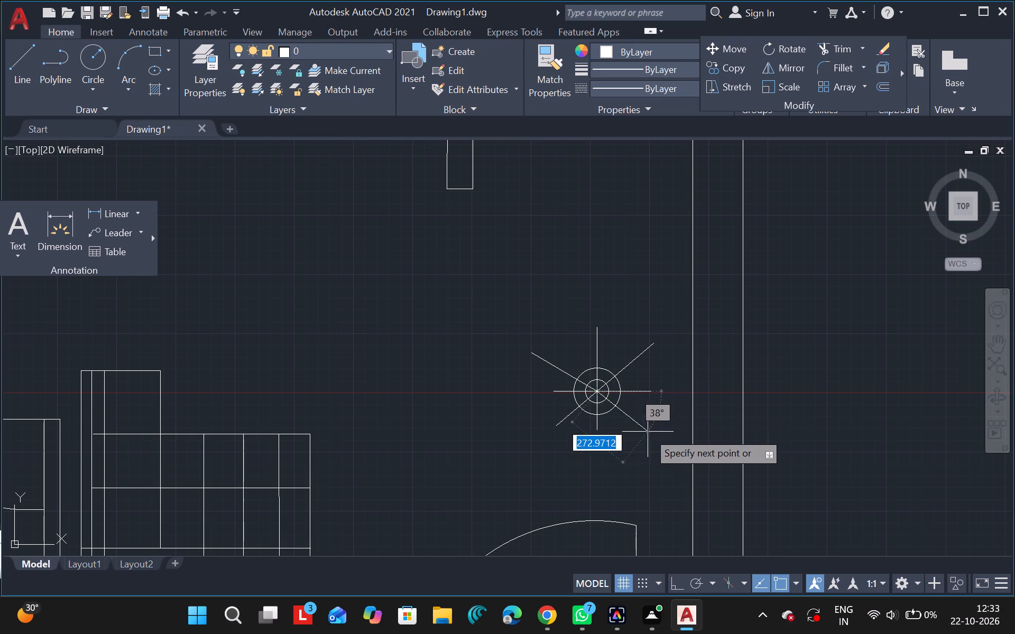
left_click_drag(648, 432, 641, 427)
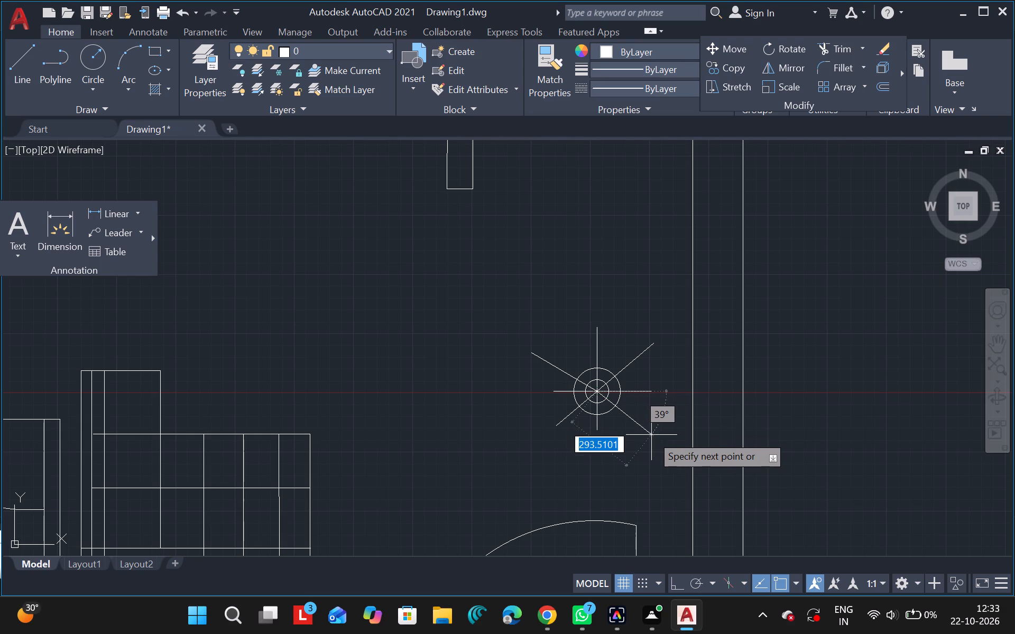
left_click(651, 435)
key("Escape")
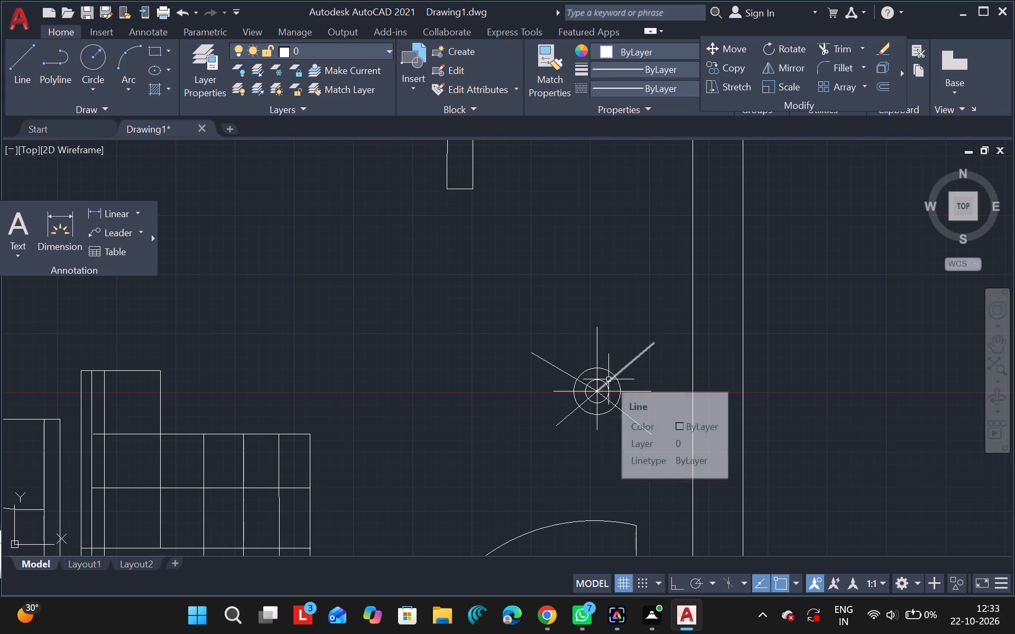
Set the current object colour to Magenta.
scroll(608, 379, "up", 1, "ctrl")
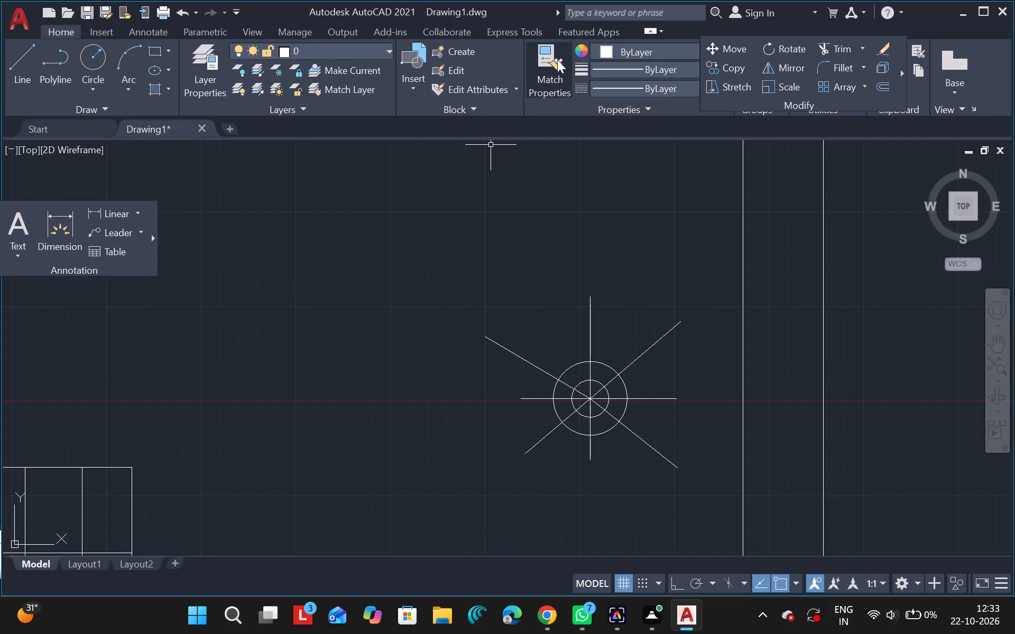
left_click(584, 52)
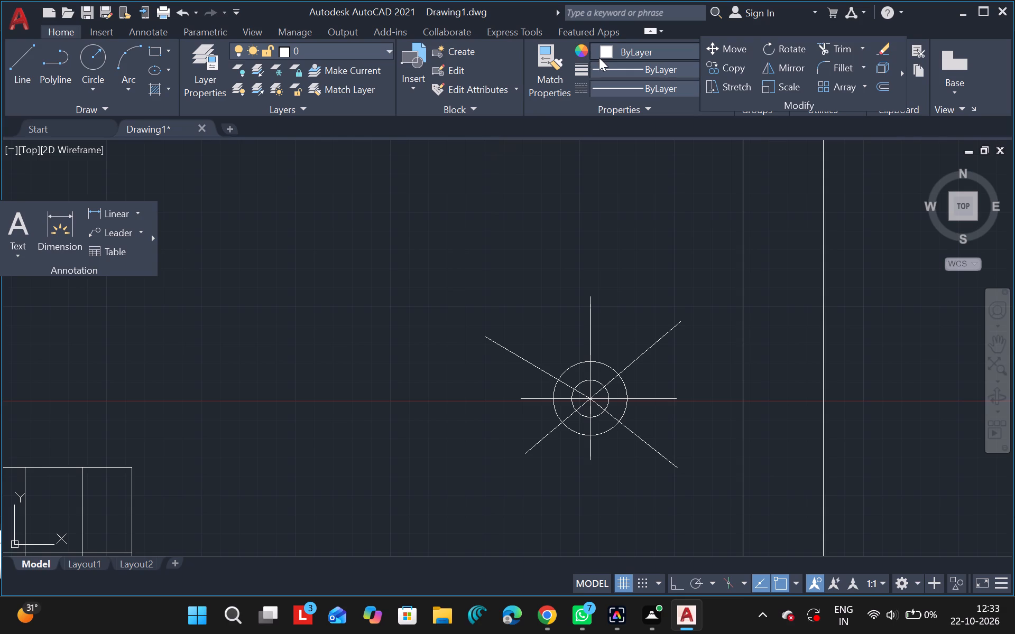
left_click(599, 58)
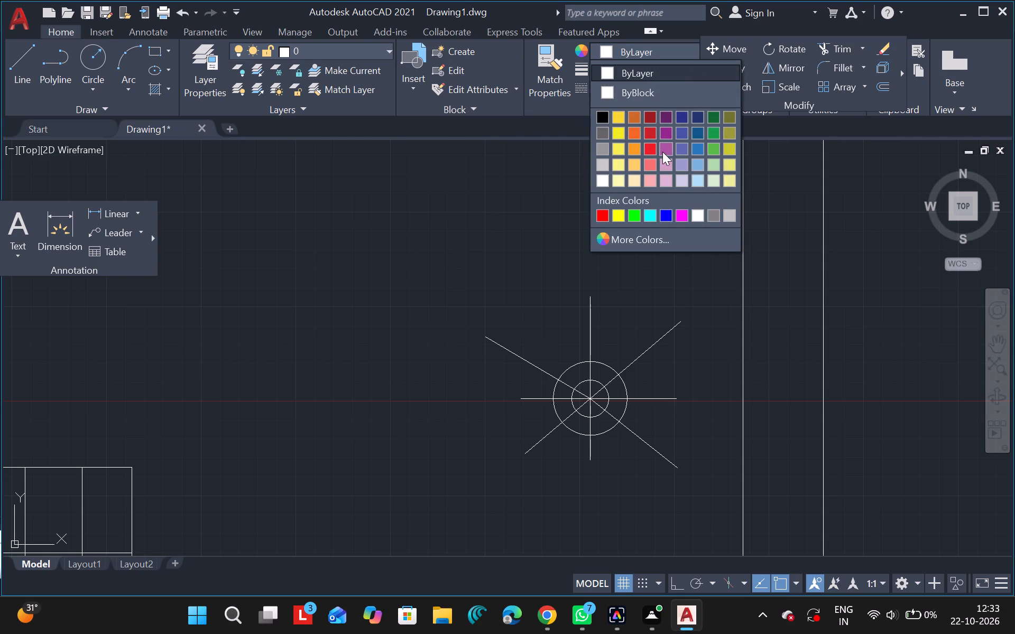
left_click(663, 151)
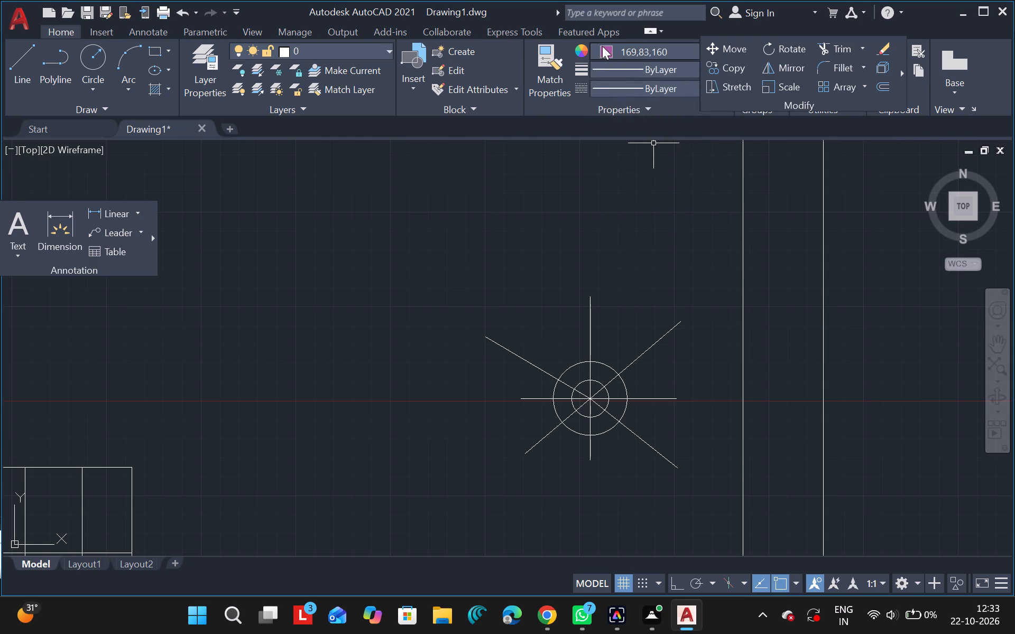
left_click(602, 45)
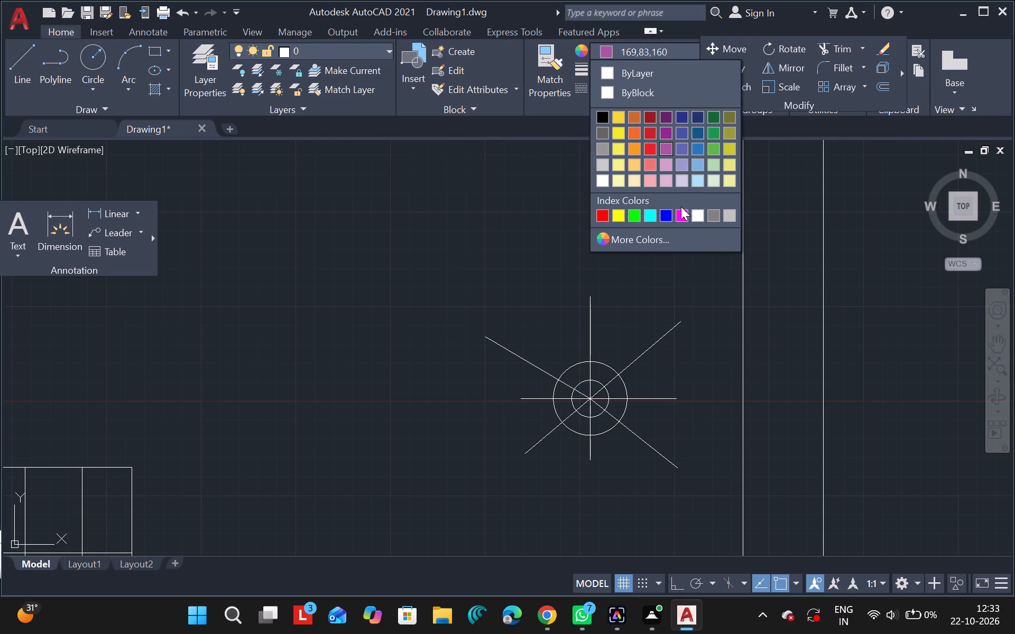
left_click(681, 212)
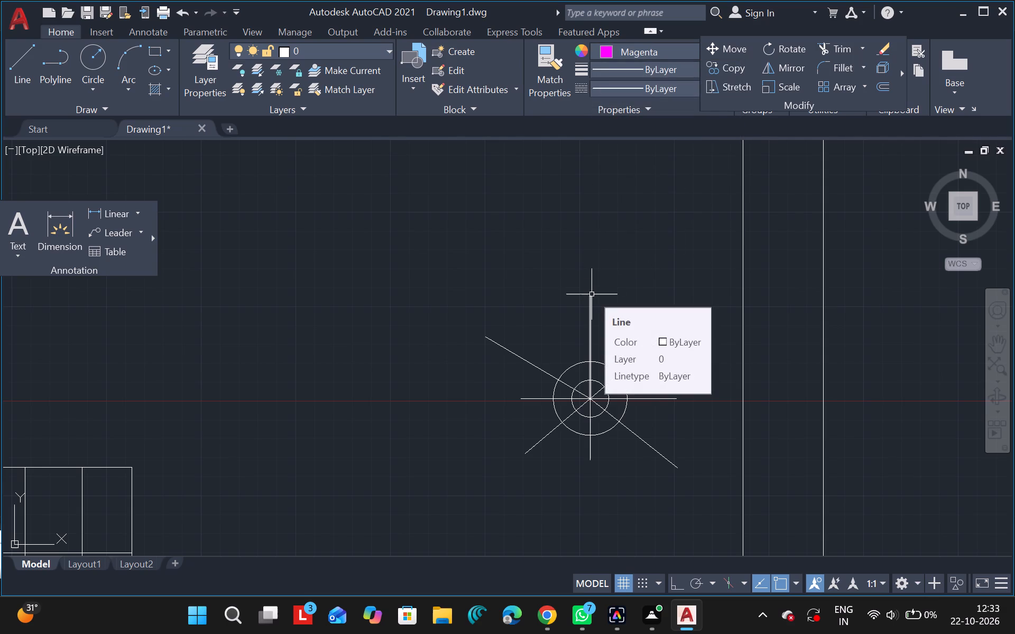
Draw a small circle of about 22 units radius centred on the upper end of the vertical line.
left_click(97, 77)
left_click(112, 109)
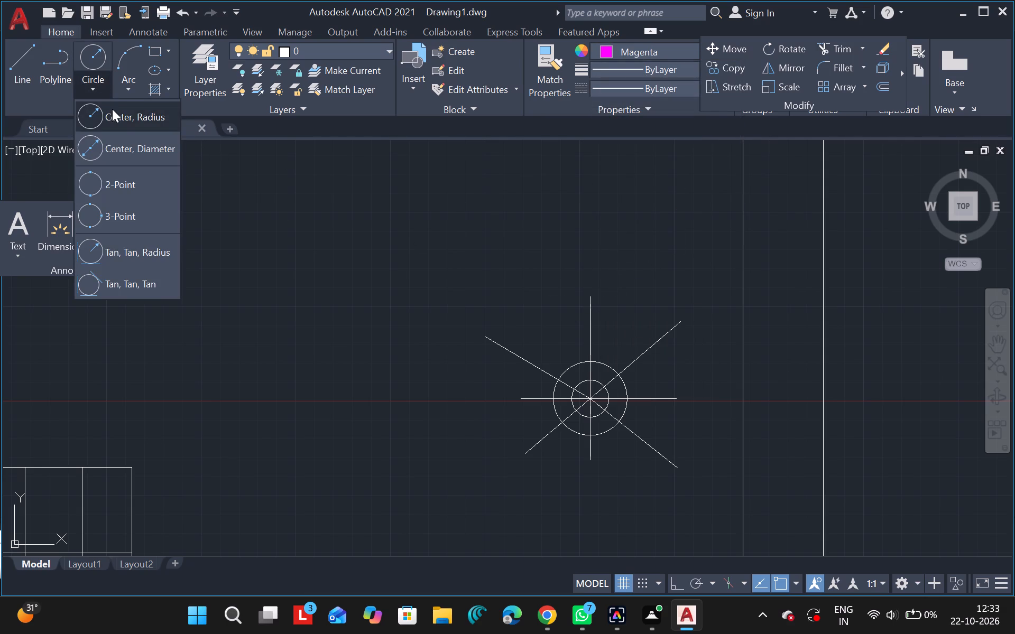
left_click(588, 300)
left_click_drag(588, 300, 588, 301)
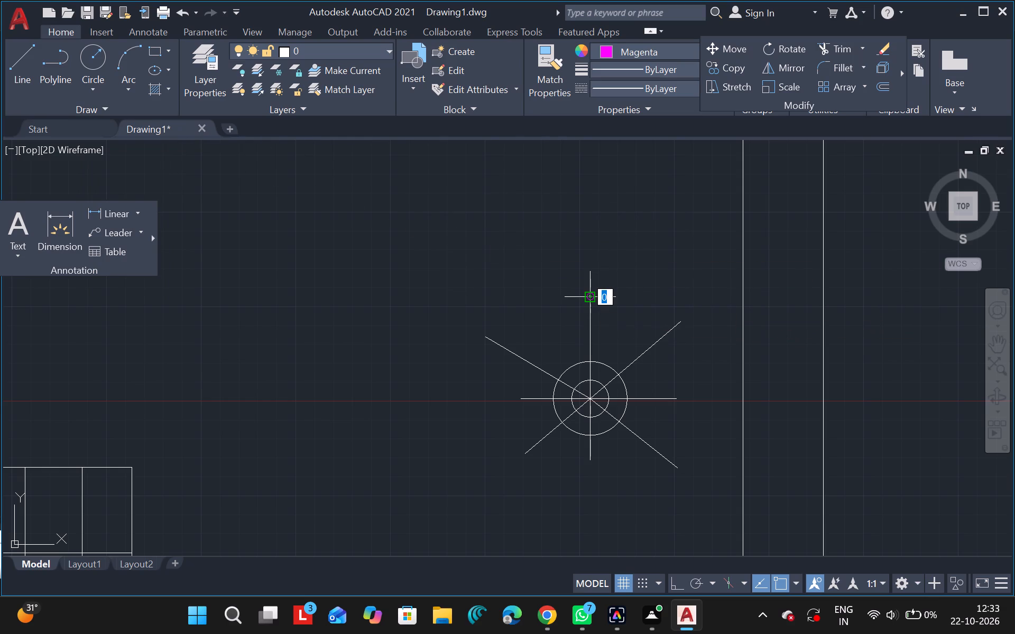
left_click_drag(588, 301, 593, 305)
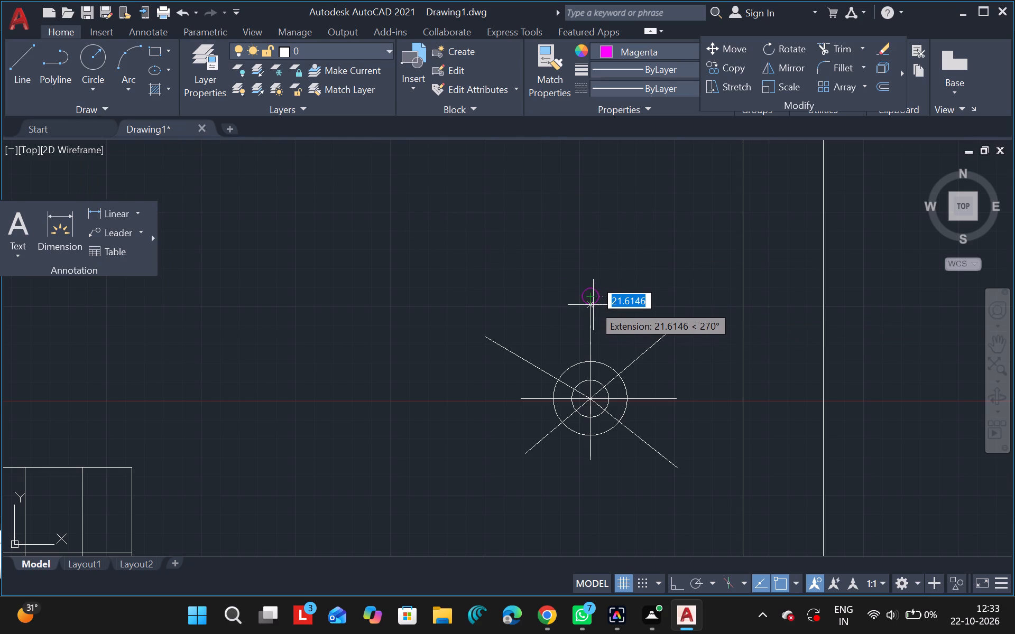
left_click_drag(593, 305, 593, 305)
left_click(593, 305)
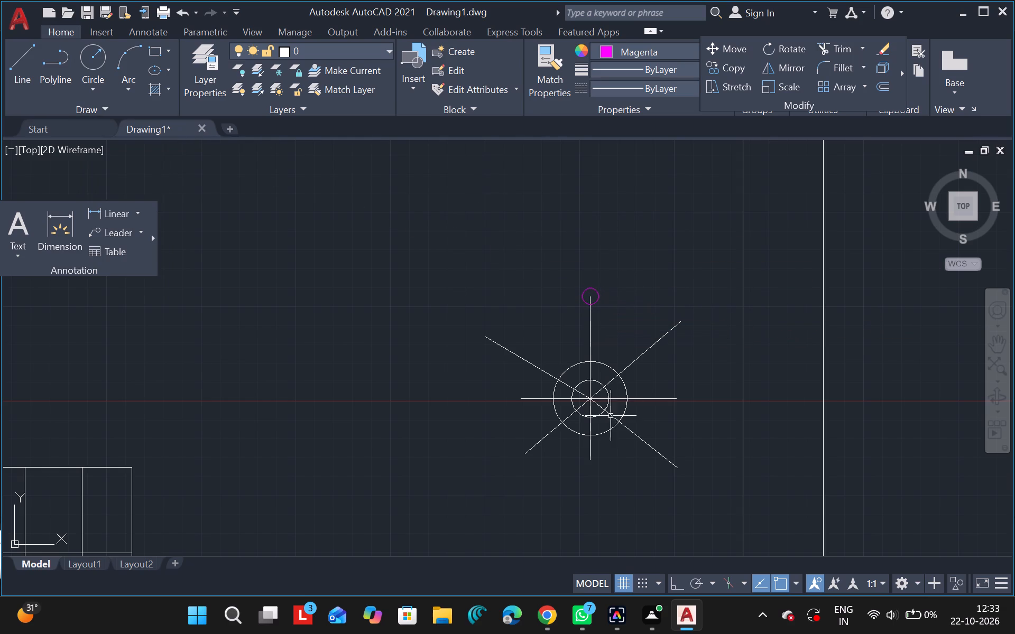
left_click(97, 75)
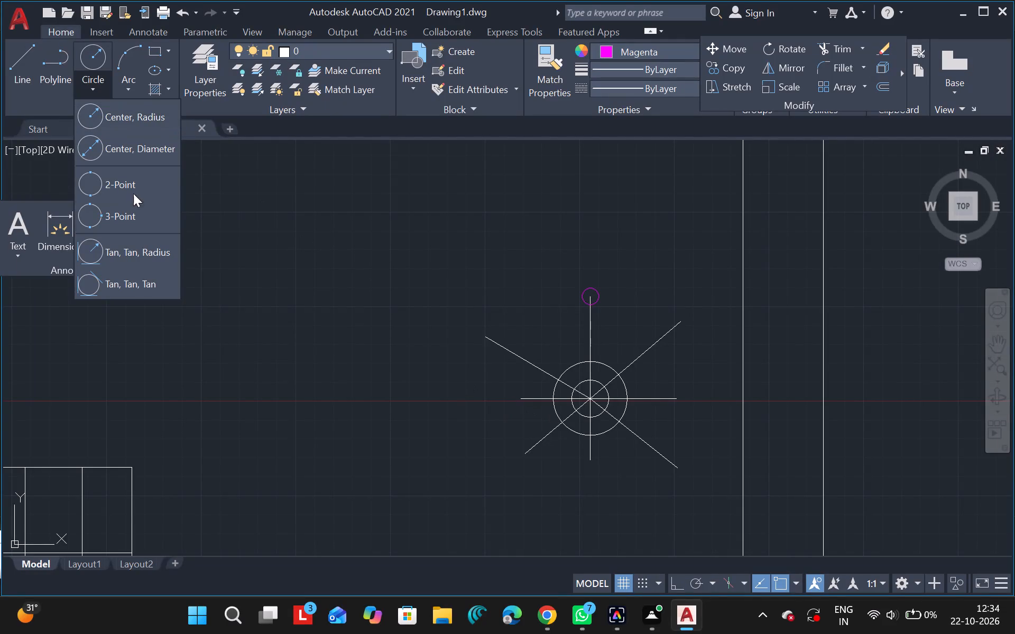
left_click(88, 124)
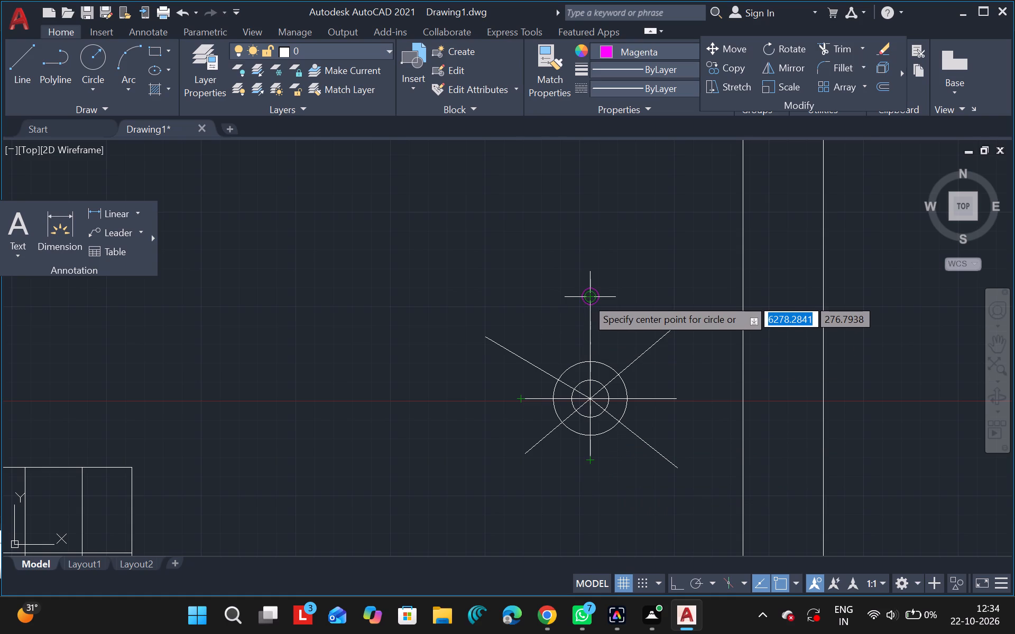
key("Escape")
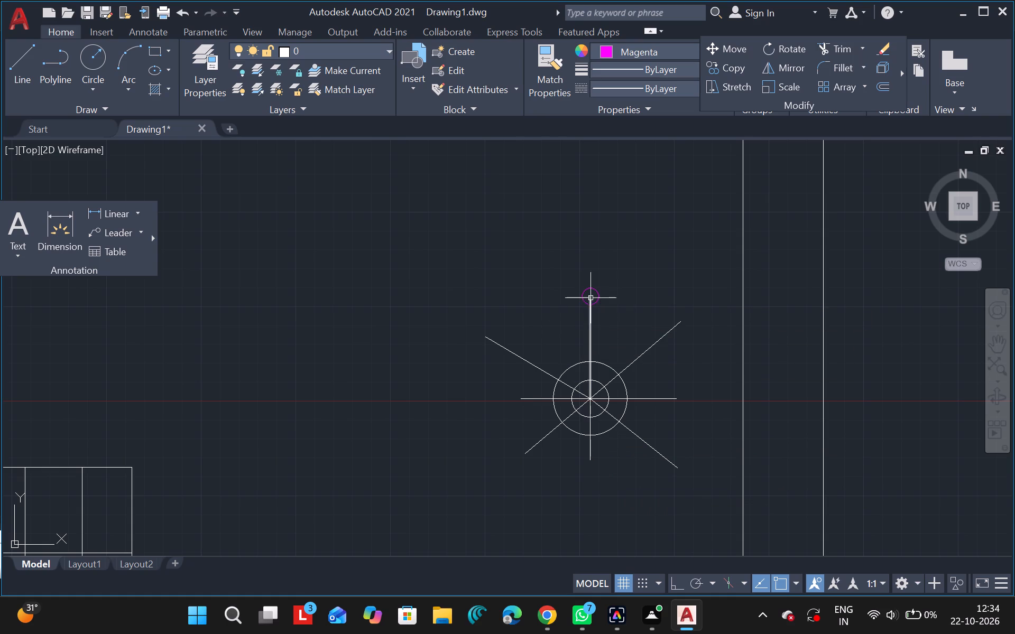
Delete the white vertical line running from the concentric circles' centre up to the small magenta circle.
left_click(592, 300)
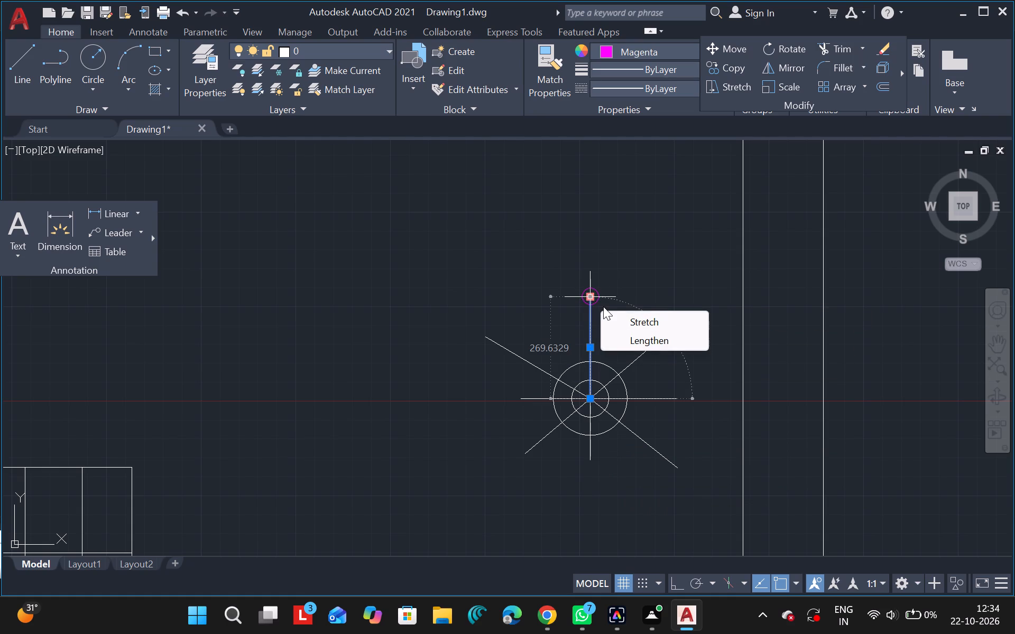
key("Delete")
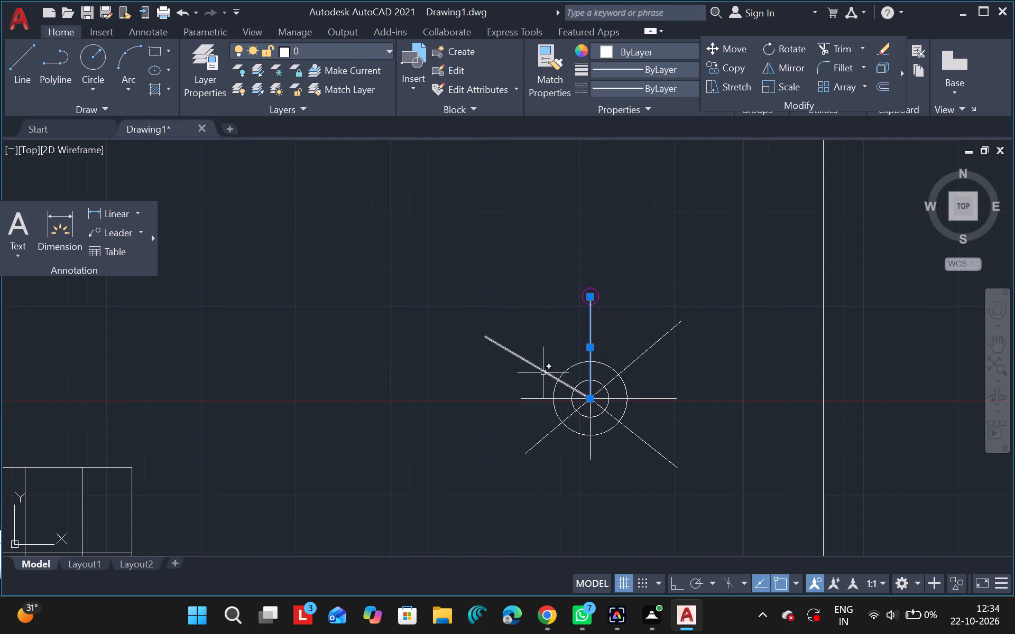
key("Delete")
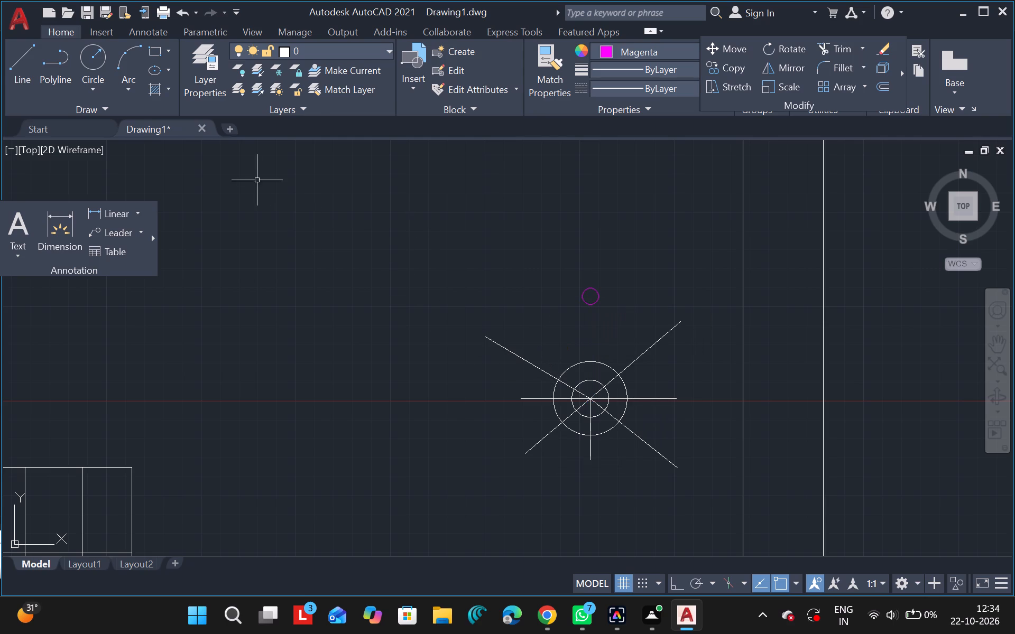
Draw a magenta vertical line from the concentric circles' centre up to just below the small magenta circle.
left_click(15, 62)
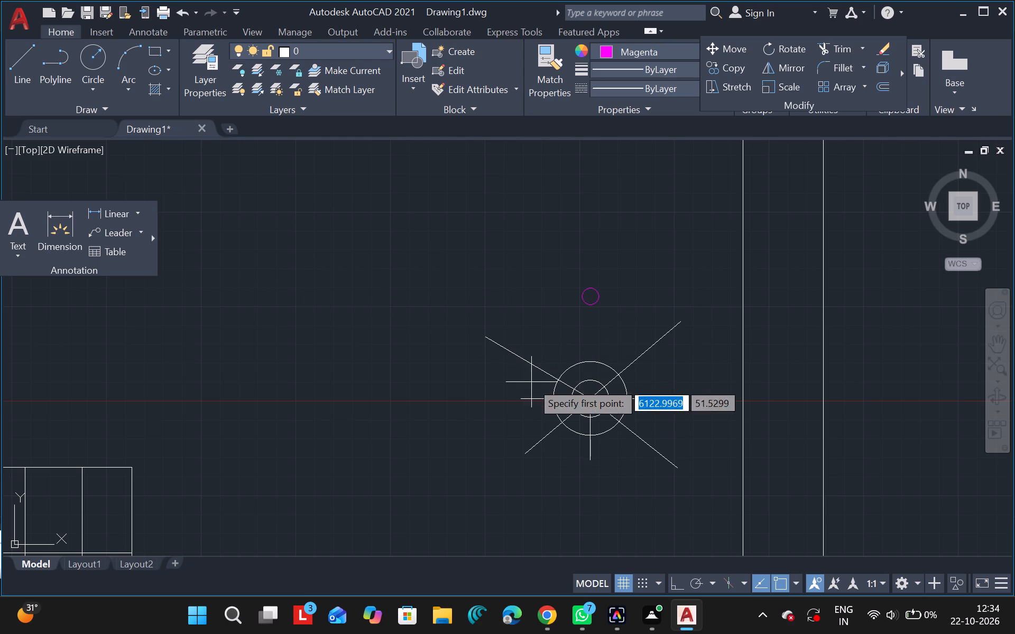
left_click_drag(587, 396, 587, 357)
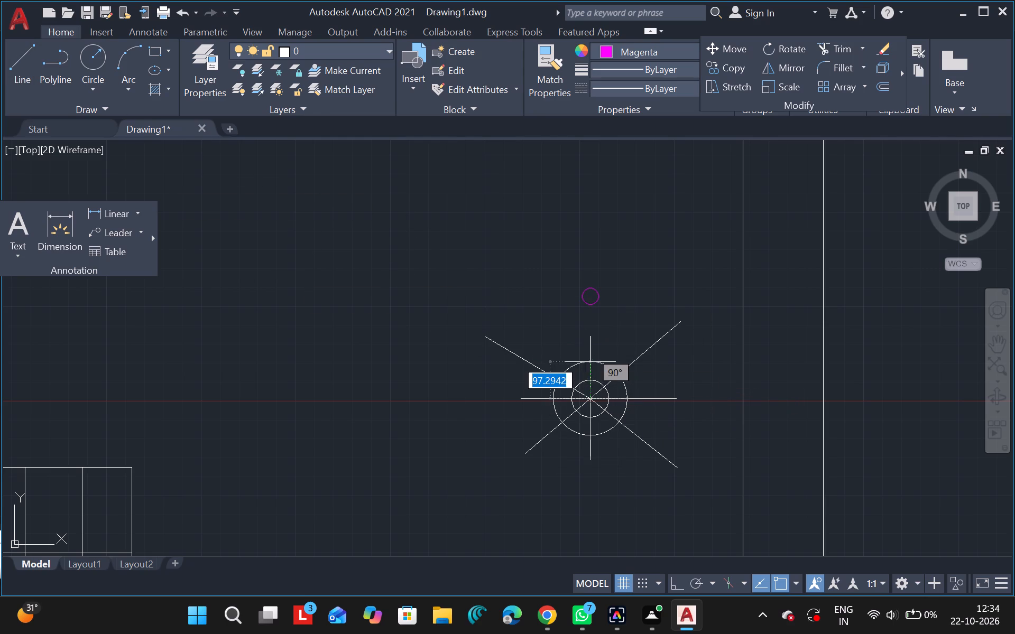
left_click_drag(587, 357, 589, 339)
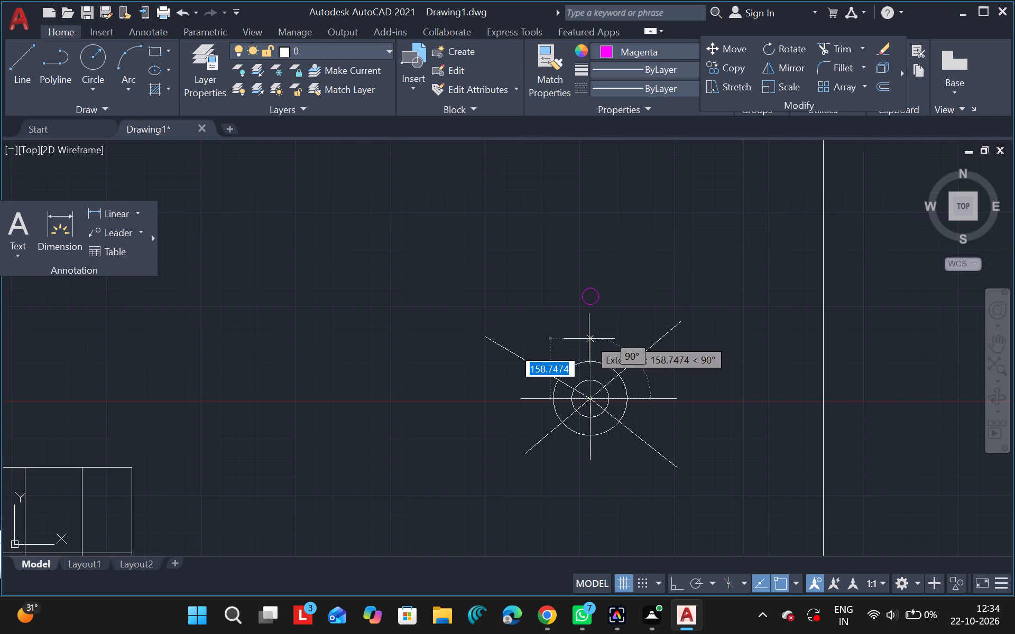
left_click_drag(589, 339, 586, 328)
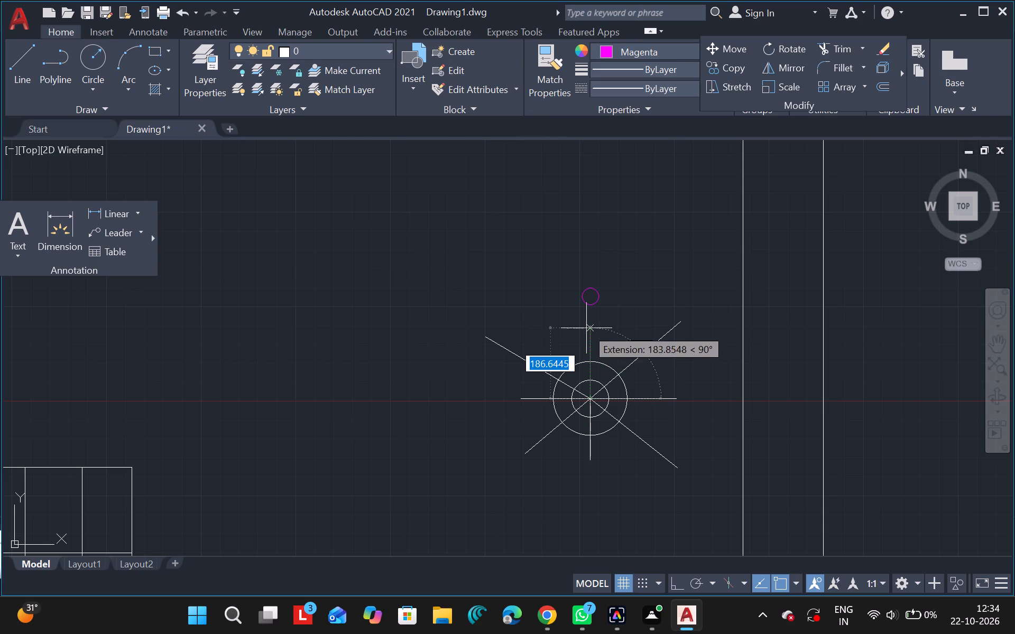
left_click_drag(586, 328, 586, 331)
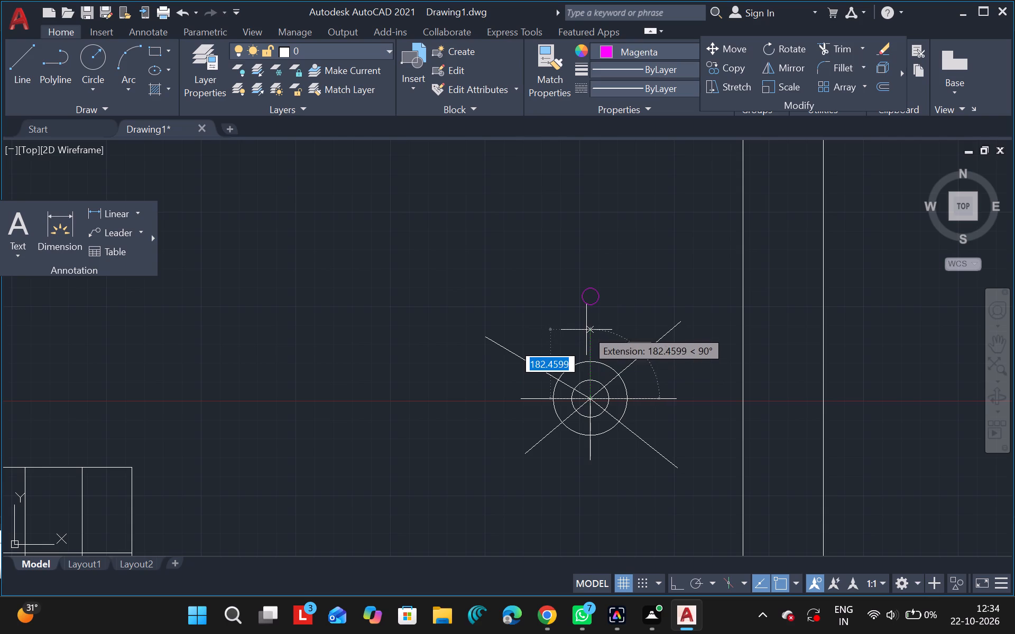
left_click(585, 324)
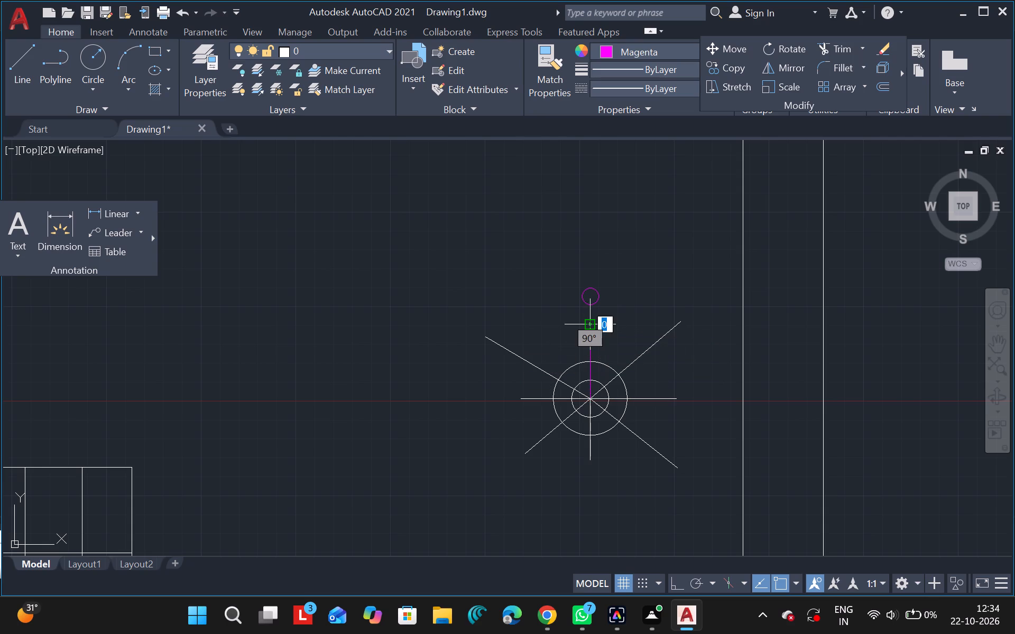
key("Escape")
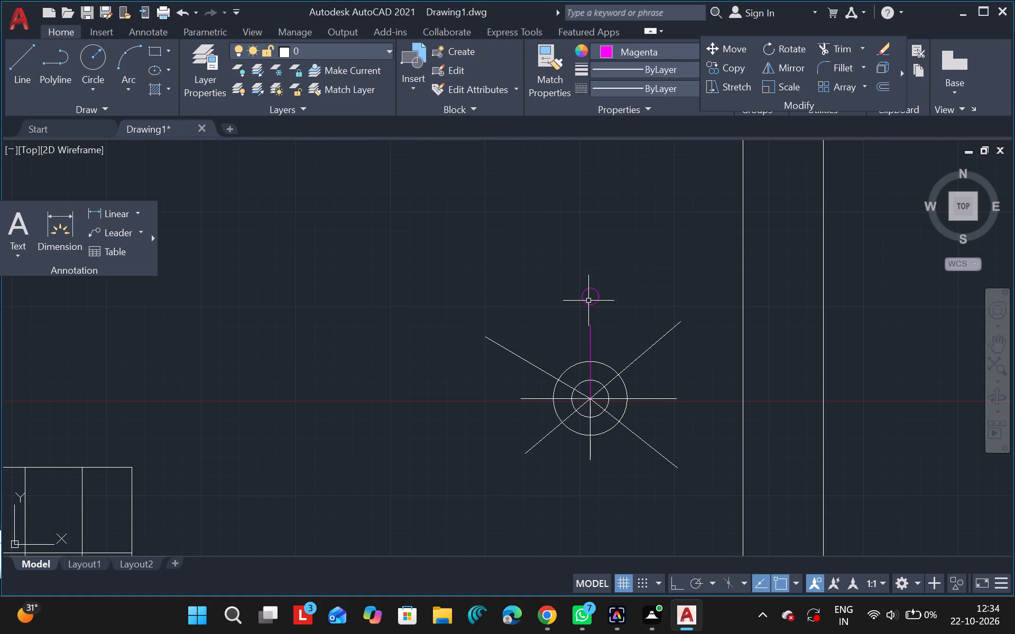
Delete the small magenta circle above the concentric circles.
left_click(588, 301)
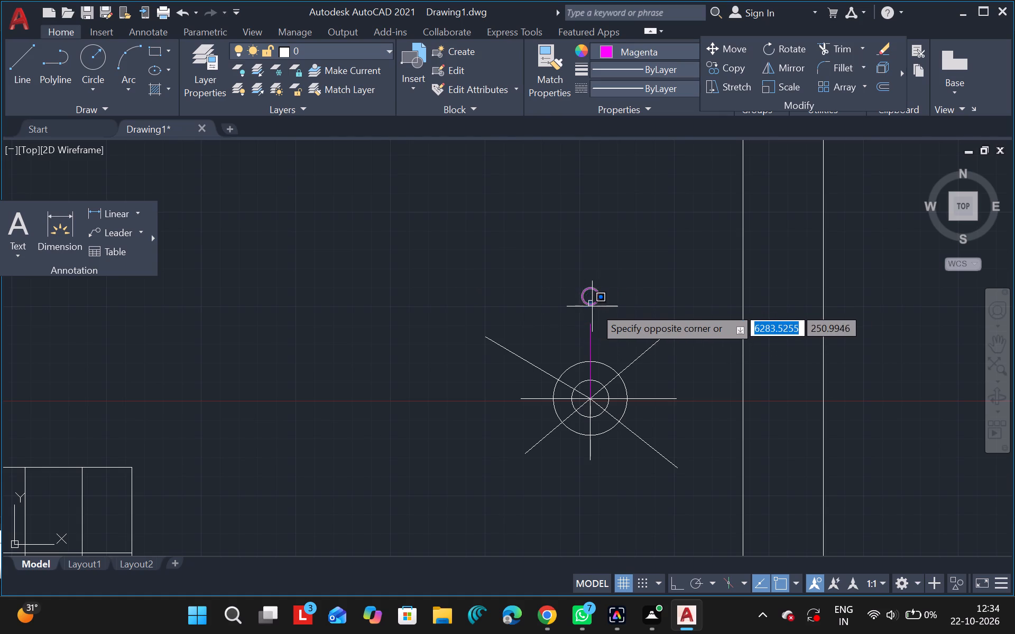
key("Delete")
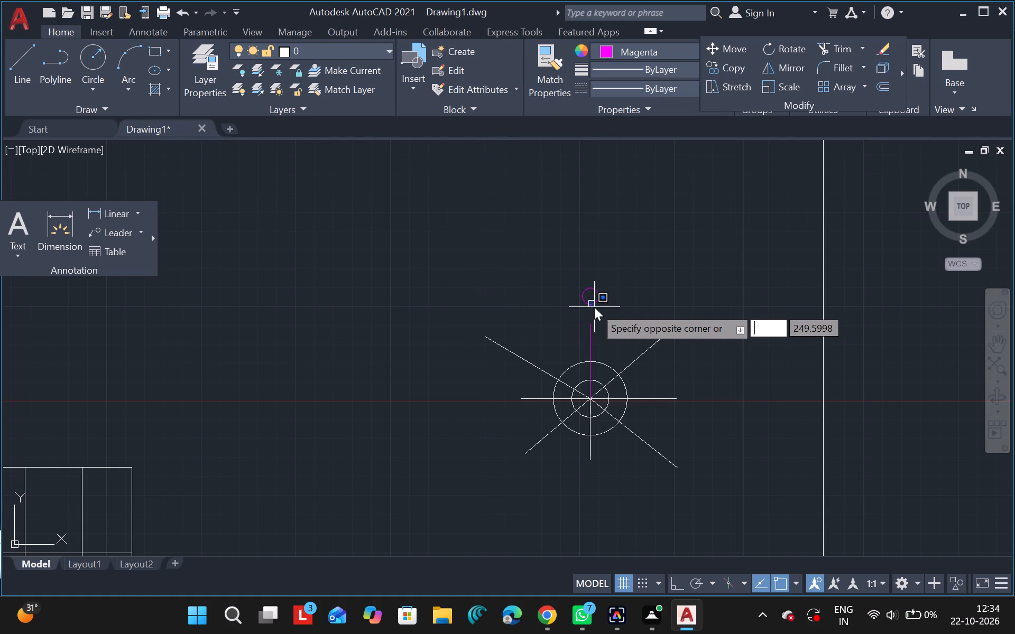
key("Delete")
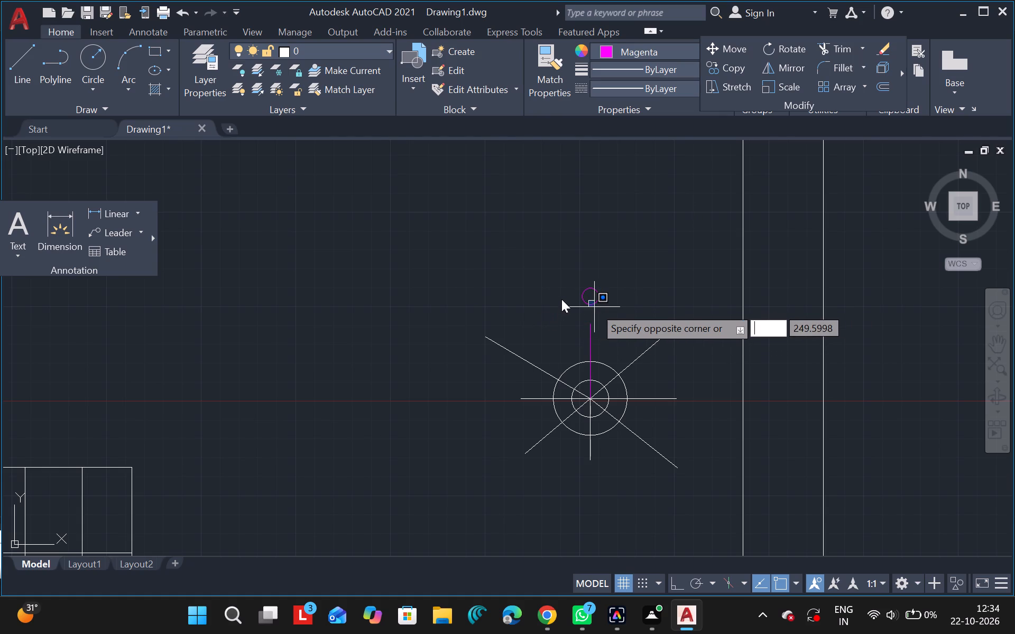
left_click(561, 299)
key("Delete")
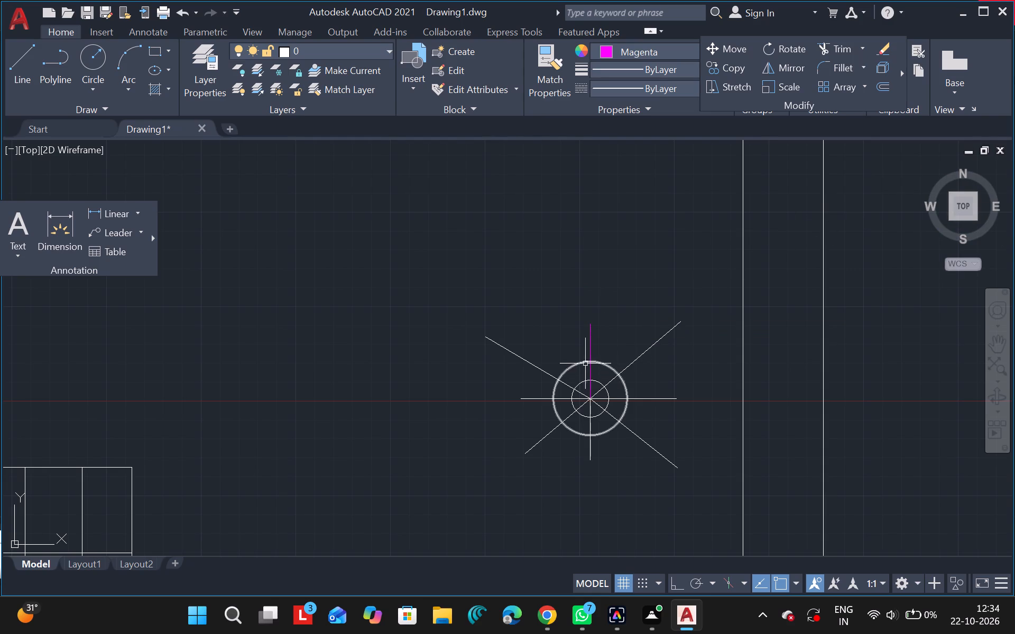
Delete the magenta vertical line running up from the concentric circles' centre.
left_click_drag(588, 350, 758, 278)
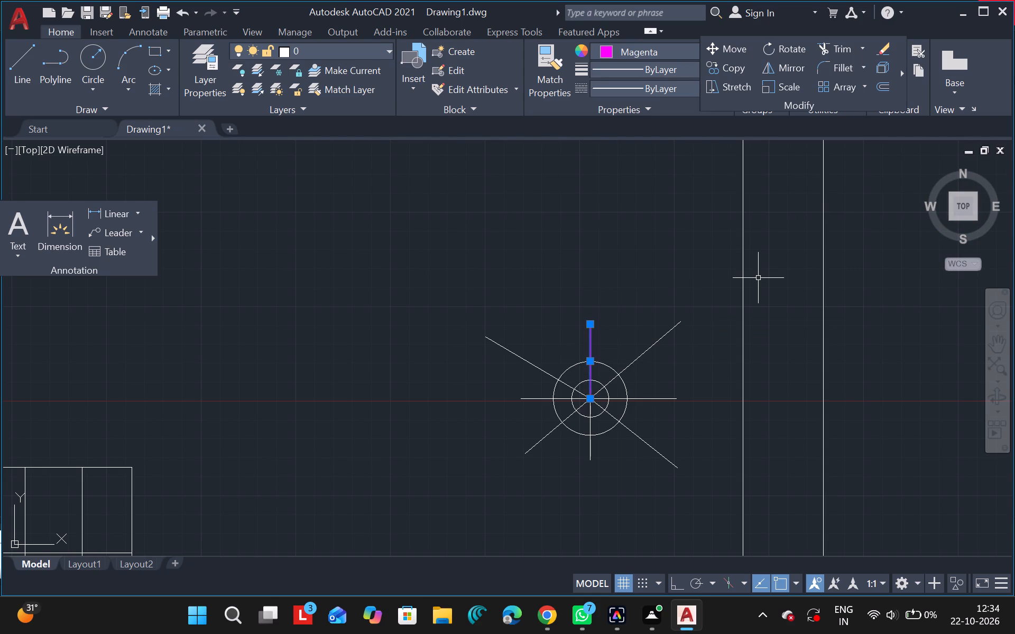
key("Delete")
Set the current object colour to ByBlock.
left_click(602, 48)
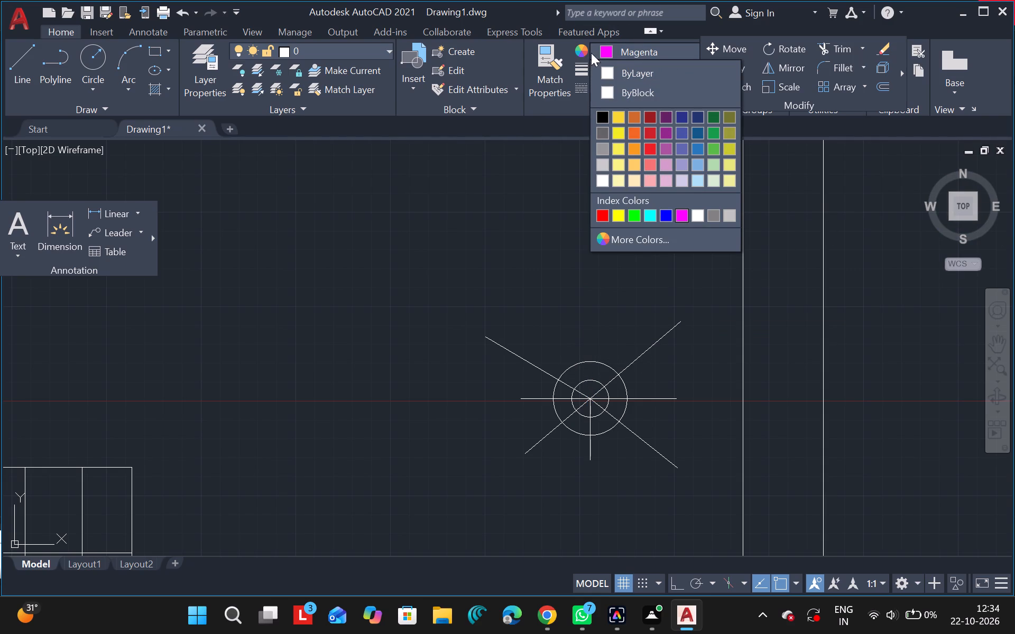
left_click(606, 95)
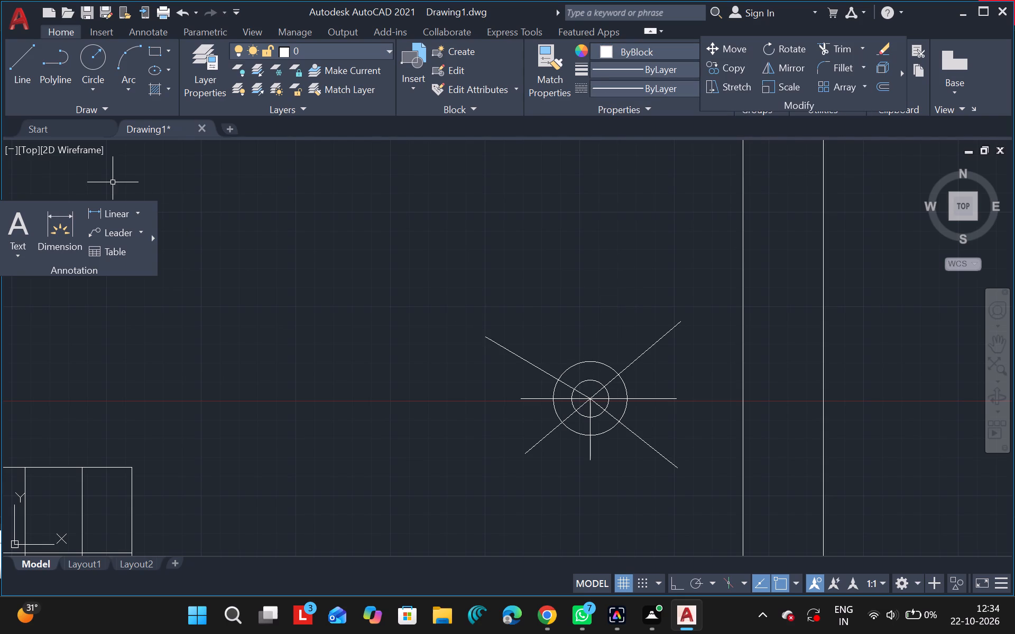
Draw a vertical line about 166 units long straight up from the concentric circles' centre.
left_click(26, 98)
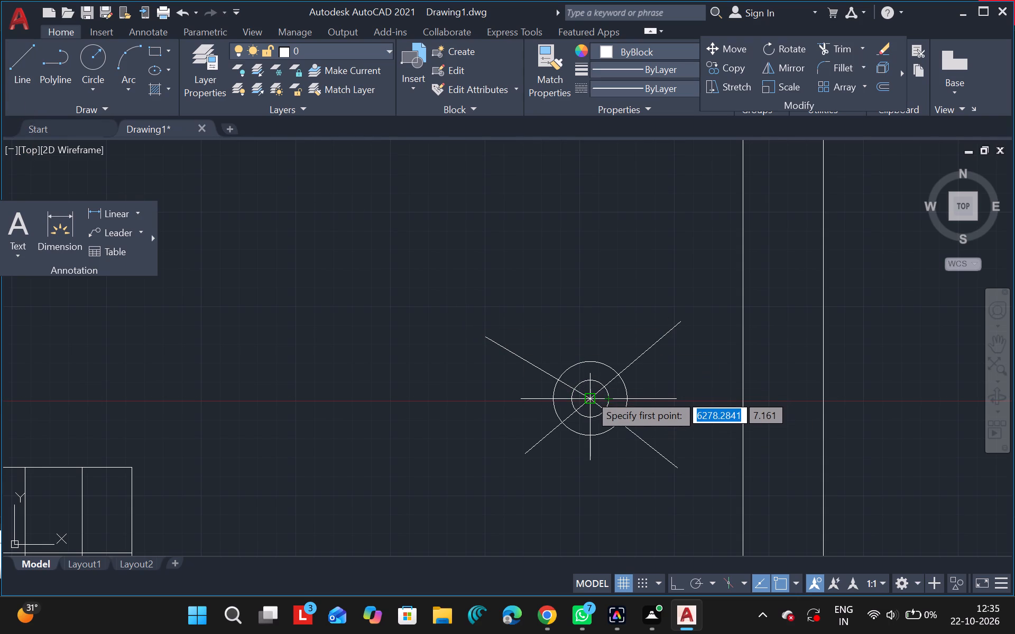
left_click_drag(589, 395, 594, 346)
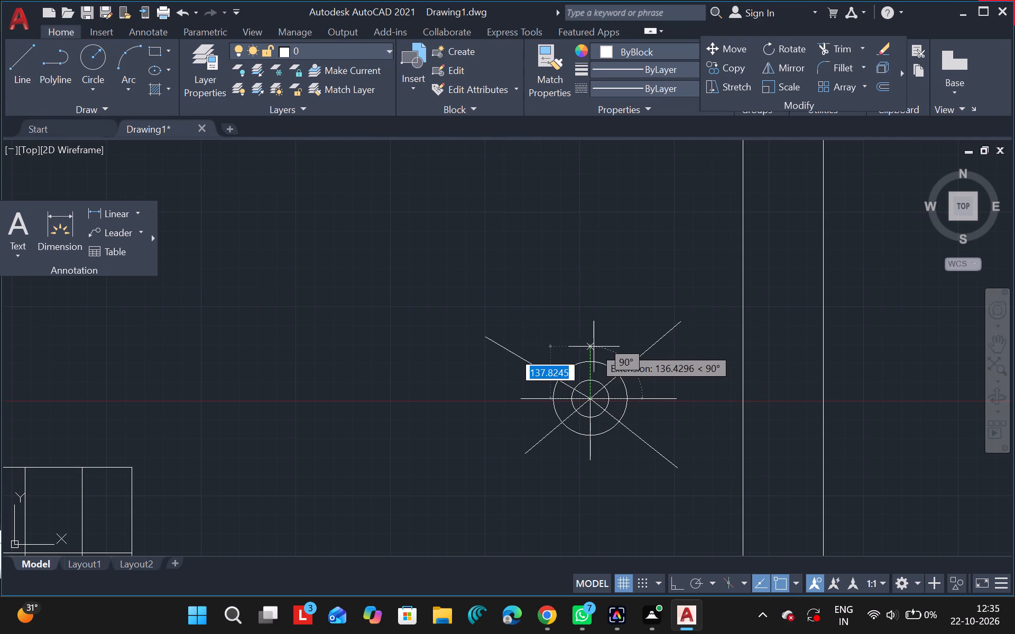
left_click_drag(594, 346, 593, 336)
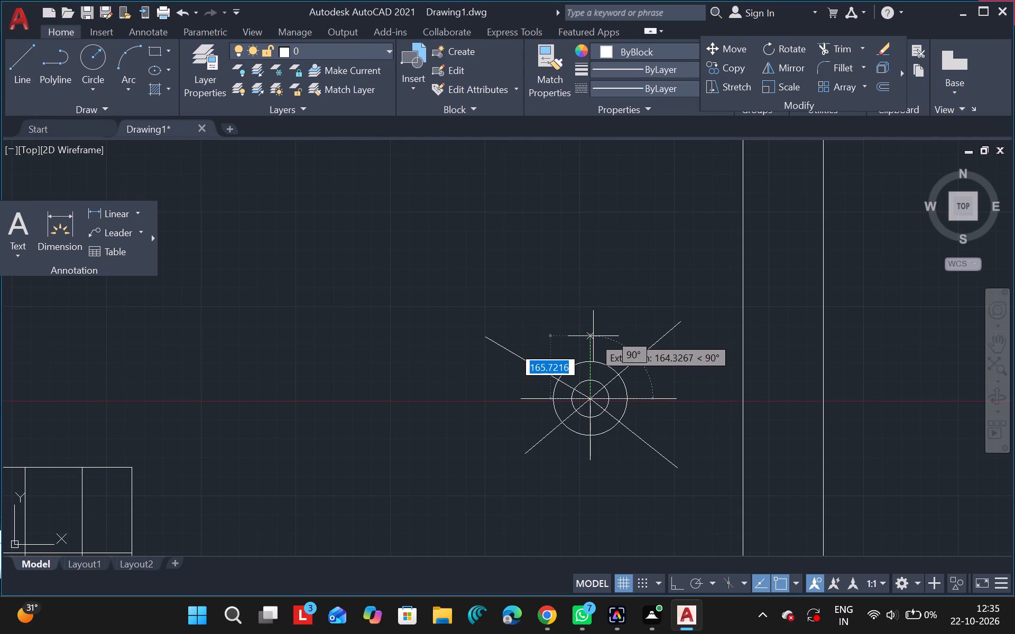
left_click_drag(593, 336, 593, 336)
left_click(593, 336)
key("Escape")
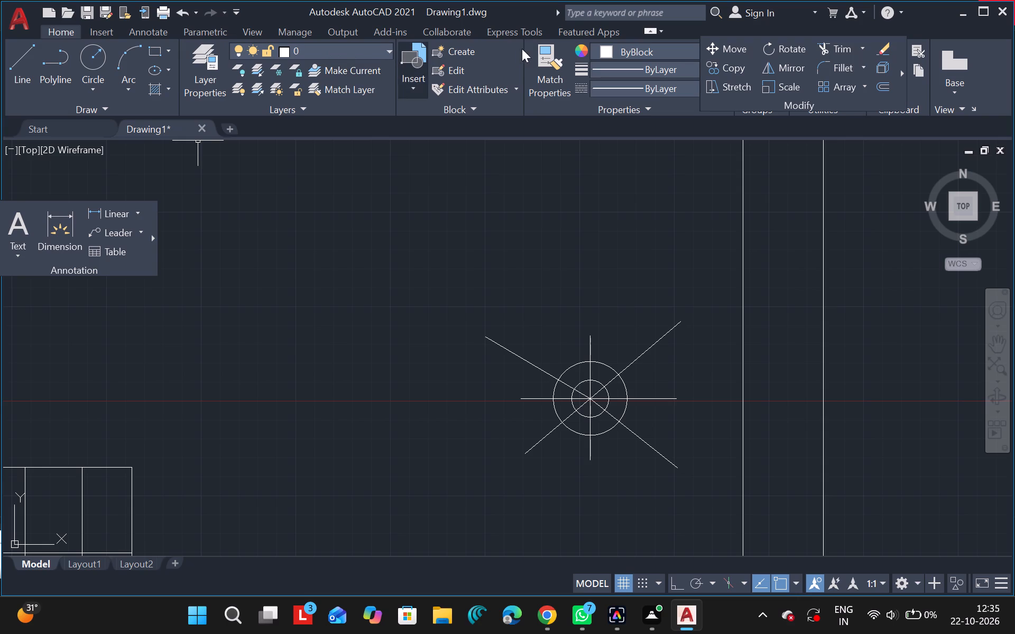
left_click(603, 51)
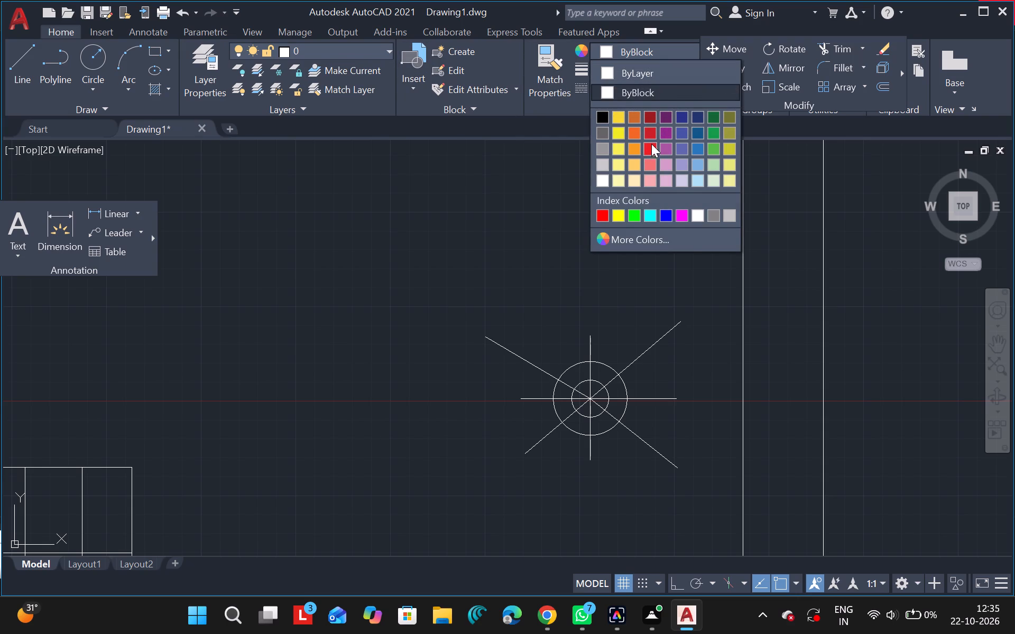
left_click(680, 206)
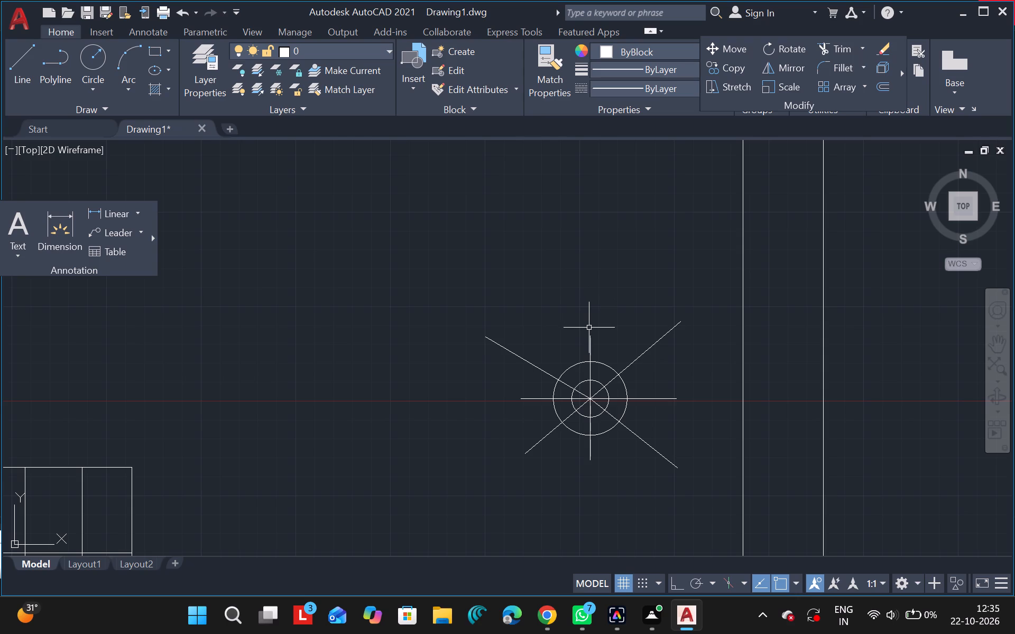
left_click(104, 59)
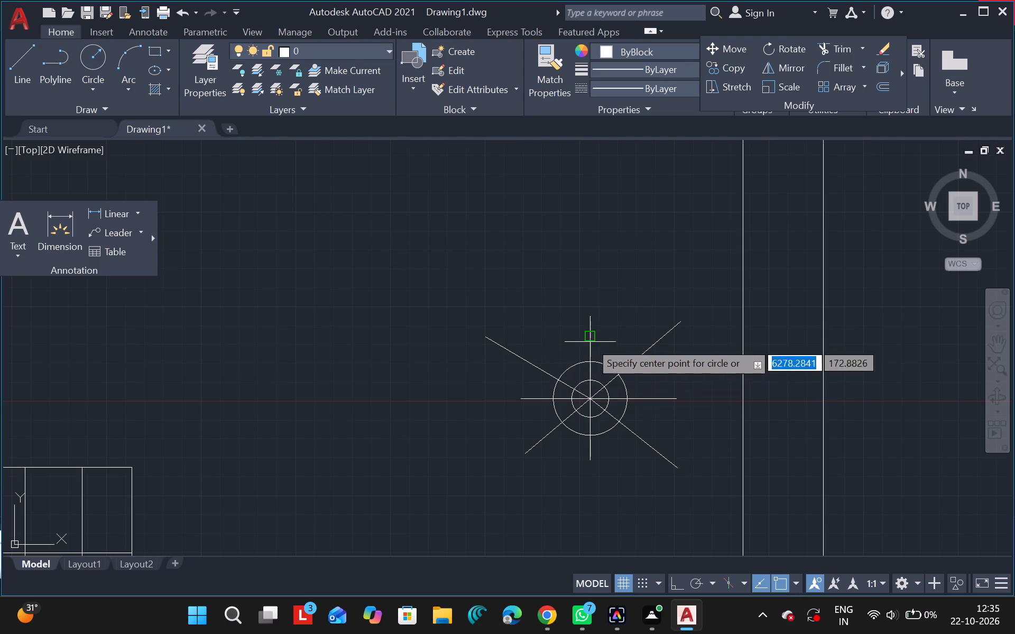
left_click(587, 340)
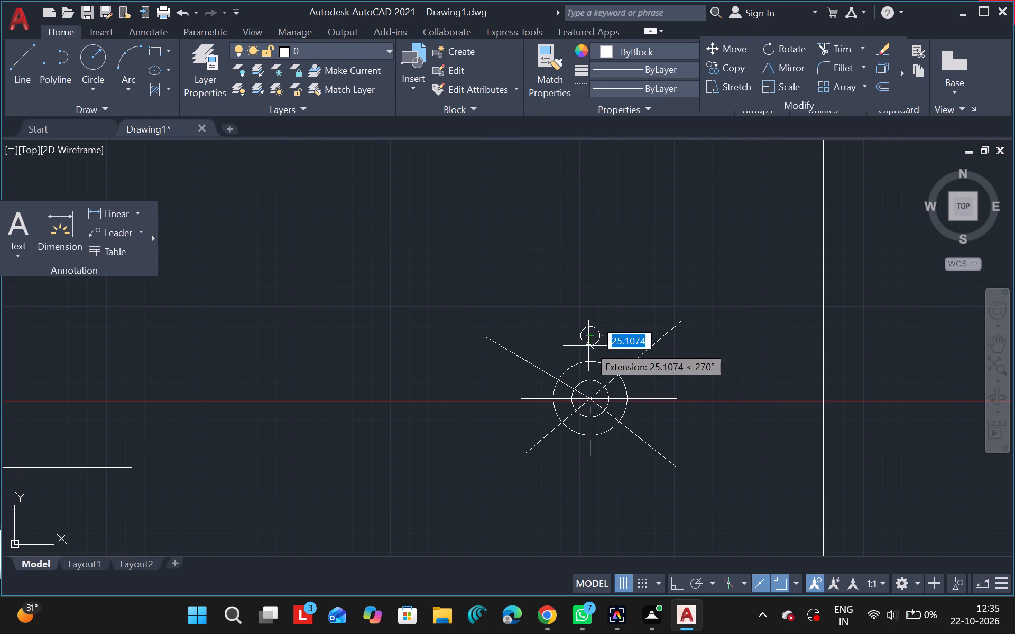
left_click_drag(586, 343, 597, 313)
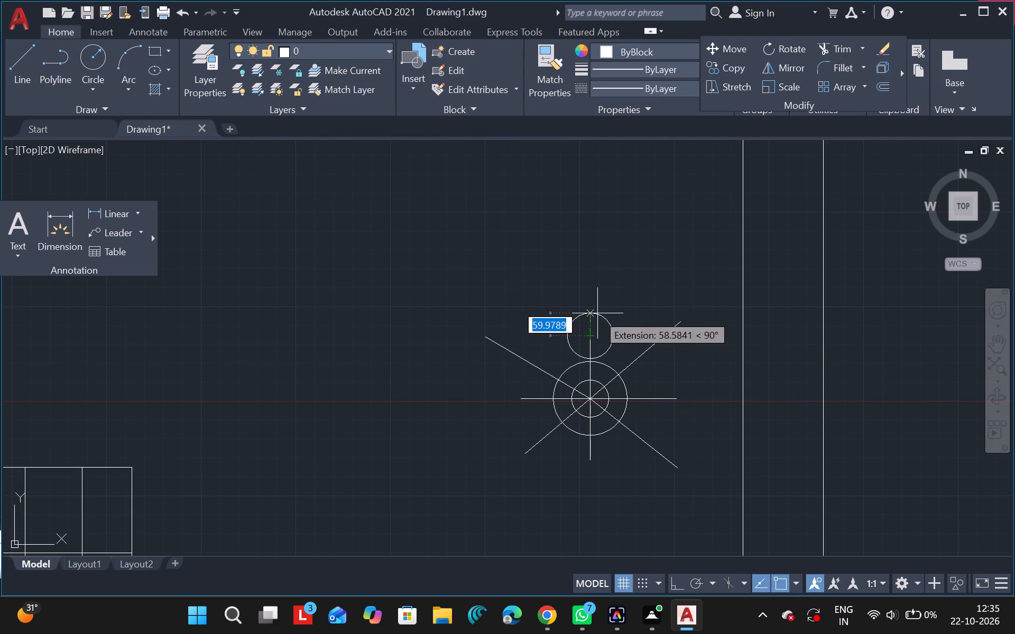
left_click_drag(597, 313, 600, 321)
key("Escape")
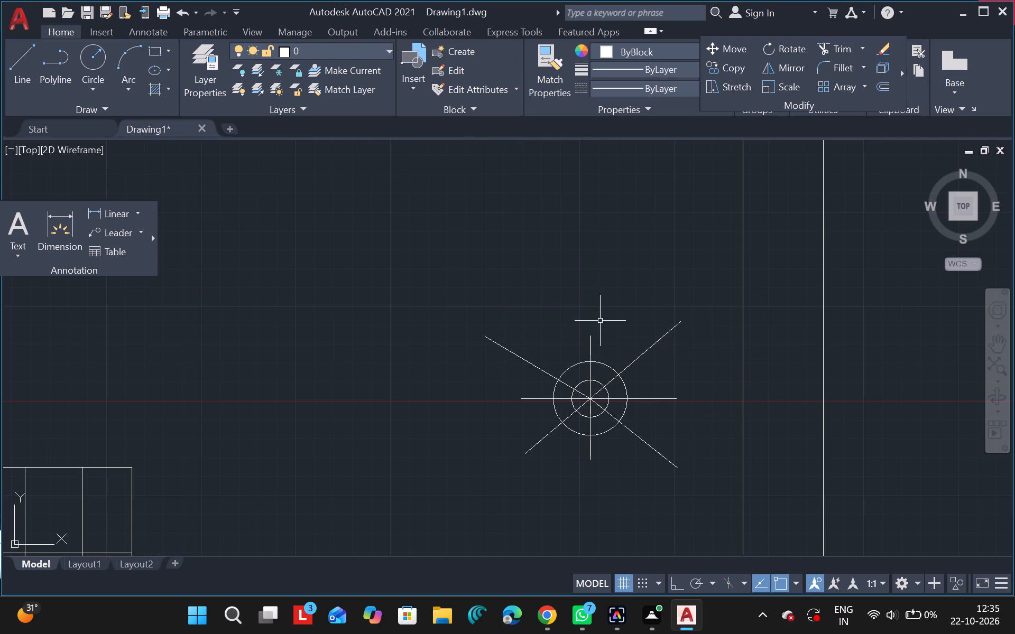
Set the current object colour to Magenta.
left_click(601, 50)
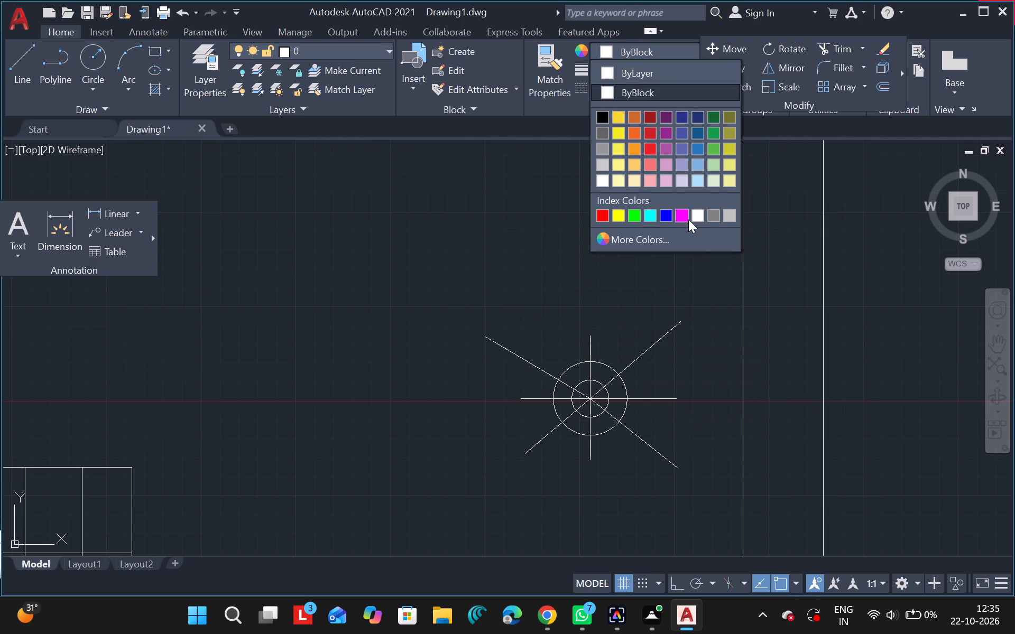
left_click(676, 215)
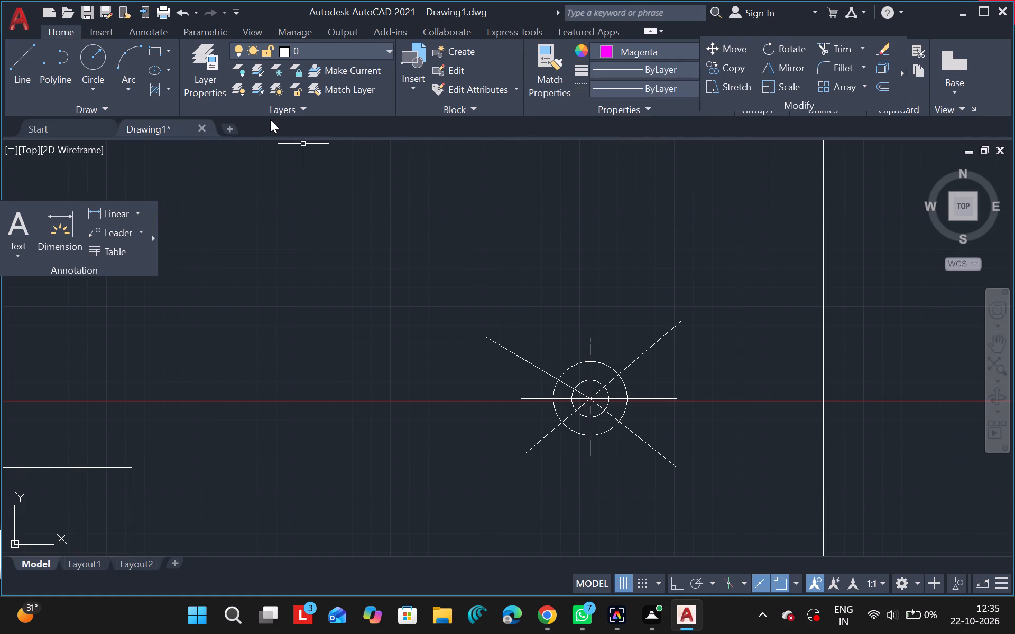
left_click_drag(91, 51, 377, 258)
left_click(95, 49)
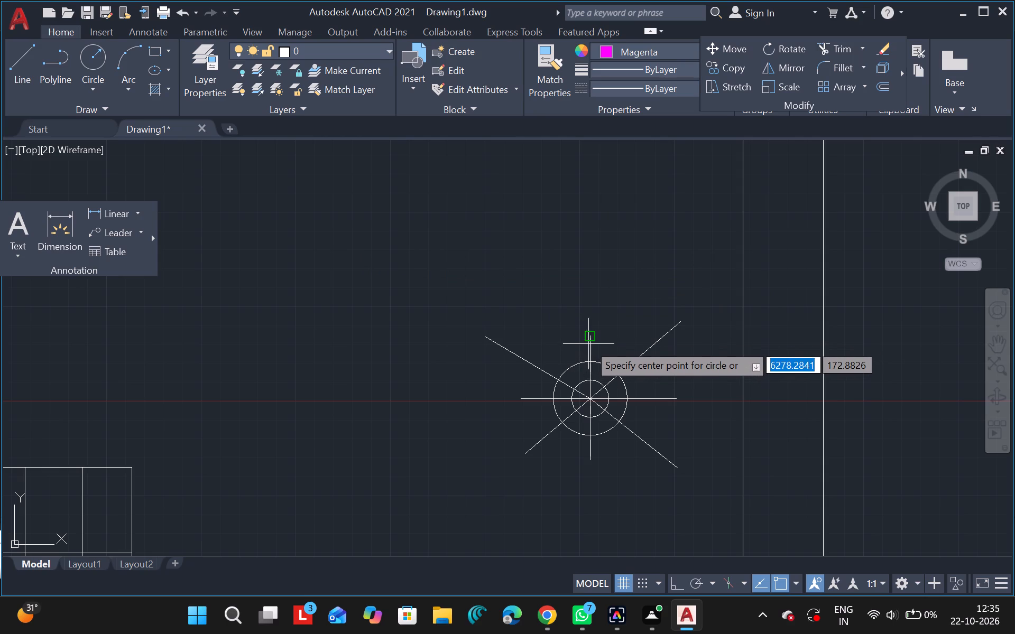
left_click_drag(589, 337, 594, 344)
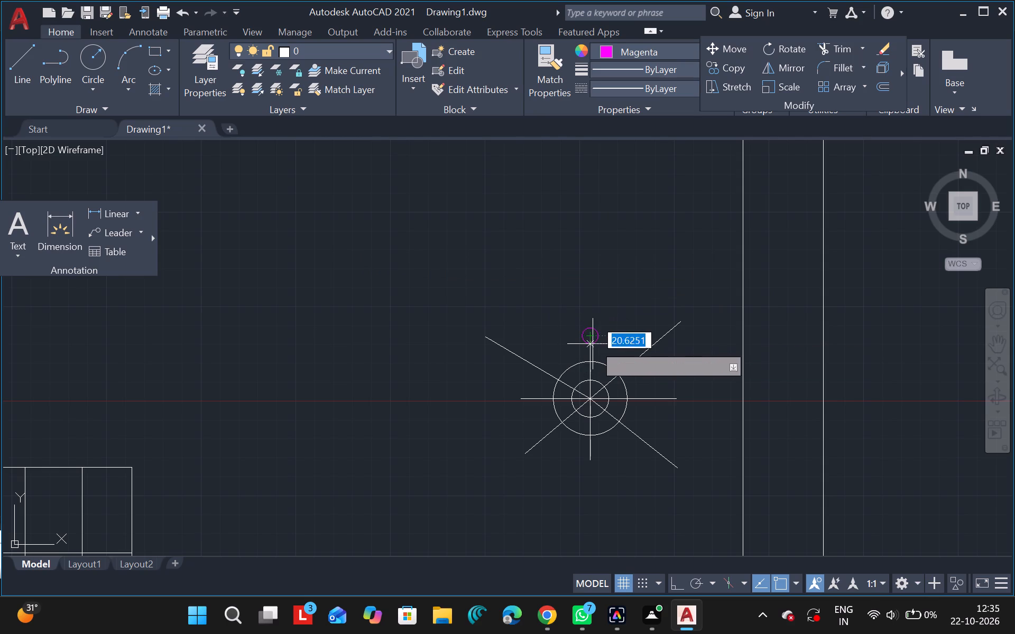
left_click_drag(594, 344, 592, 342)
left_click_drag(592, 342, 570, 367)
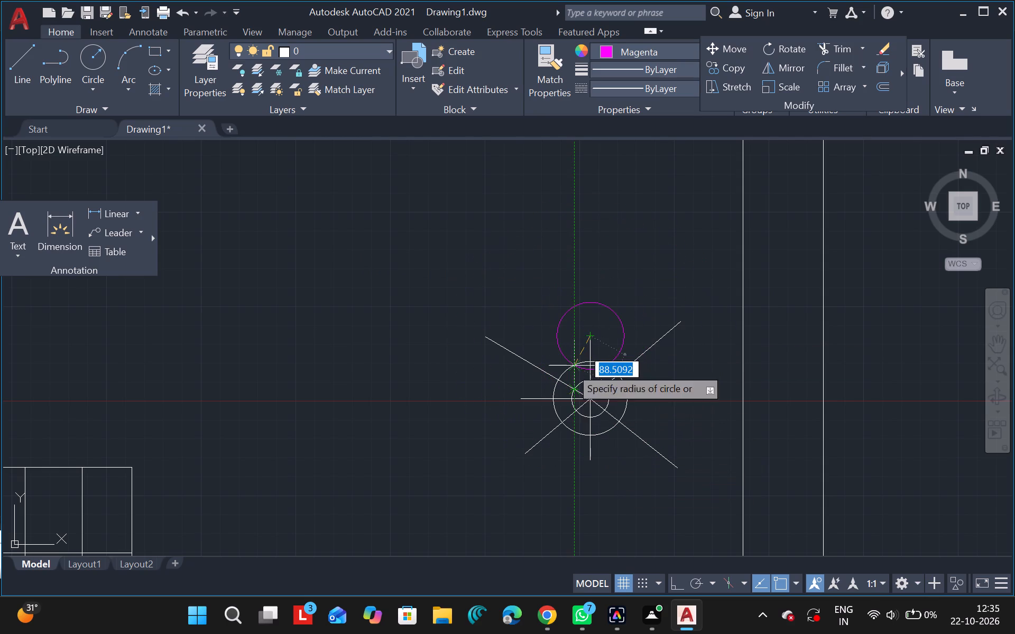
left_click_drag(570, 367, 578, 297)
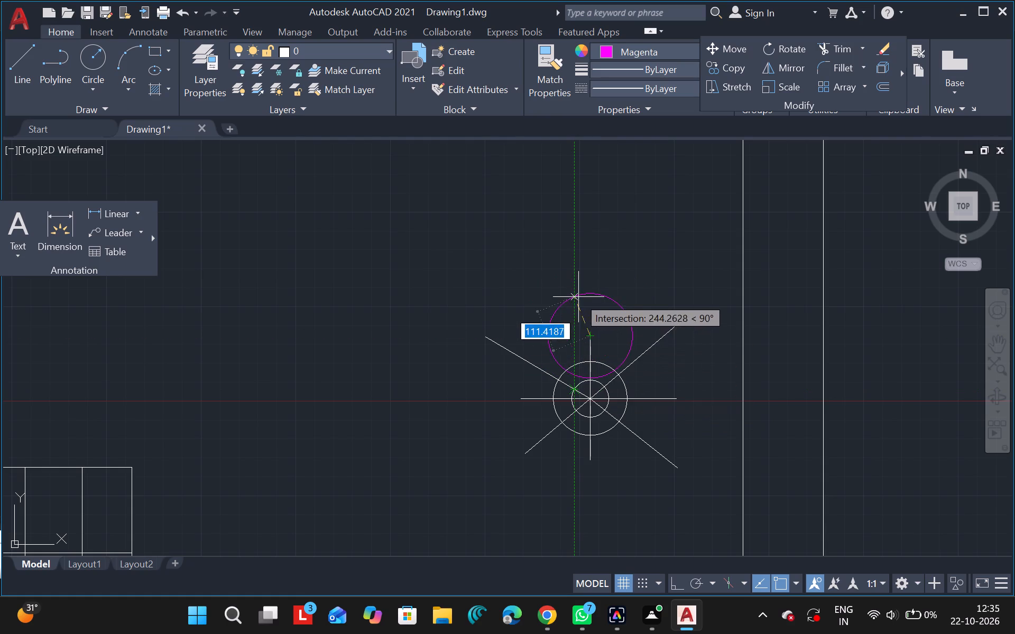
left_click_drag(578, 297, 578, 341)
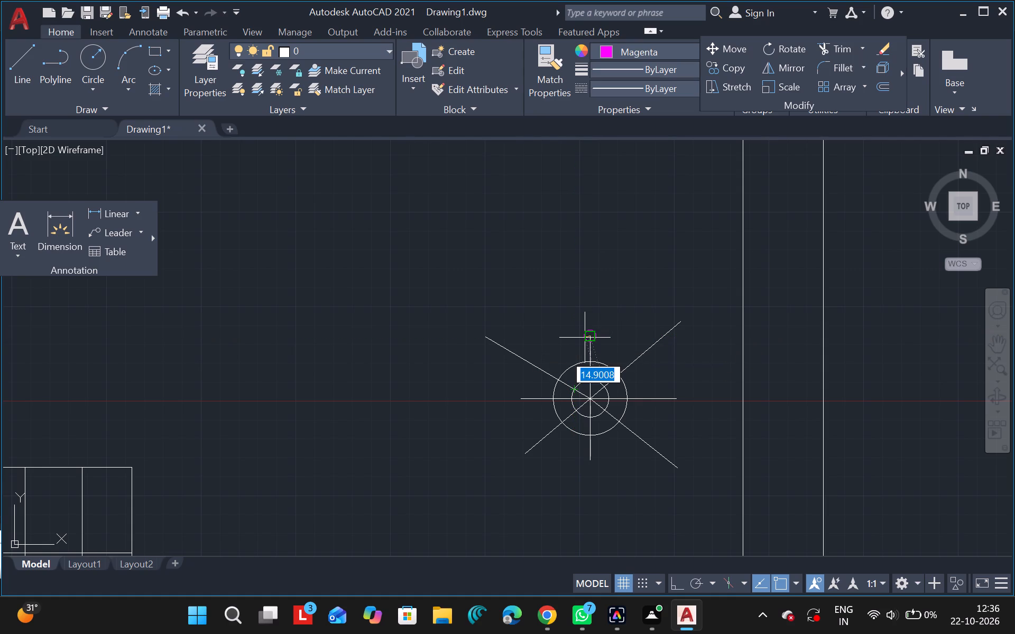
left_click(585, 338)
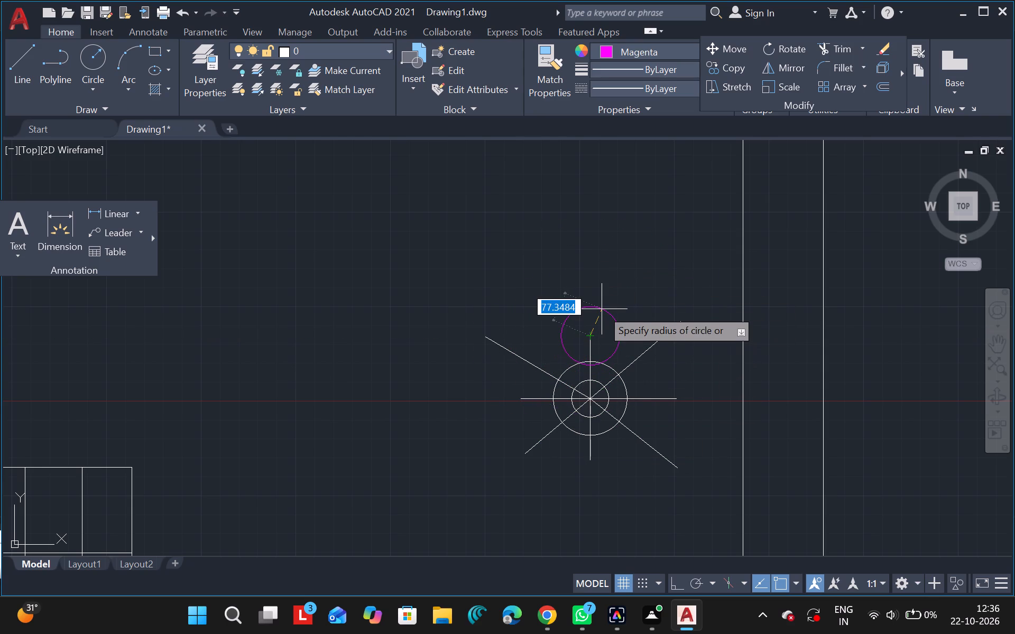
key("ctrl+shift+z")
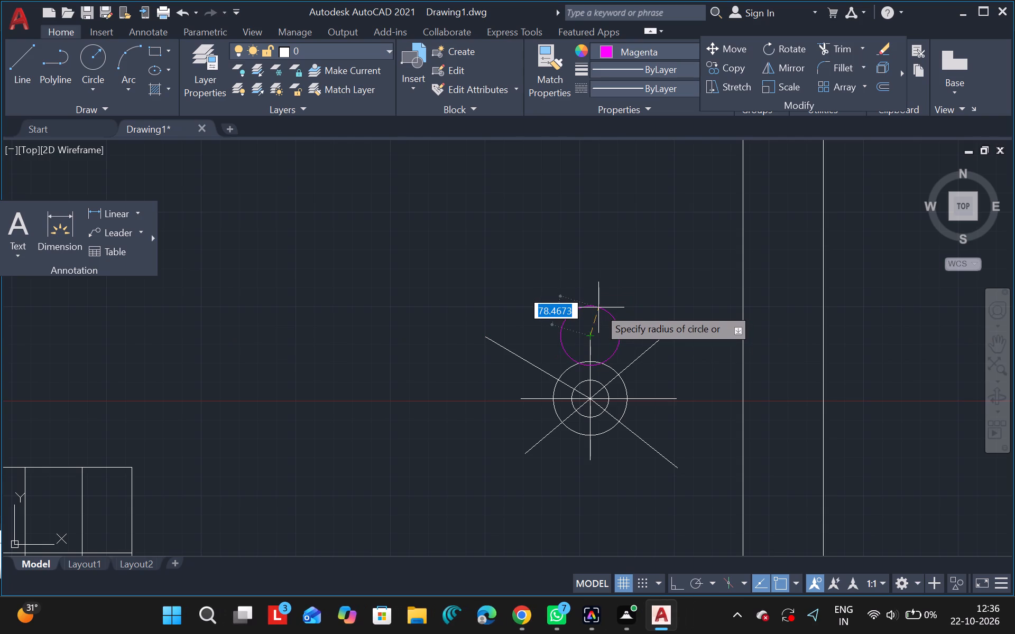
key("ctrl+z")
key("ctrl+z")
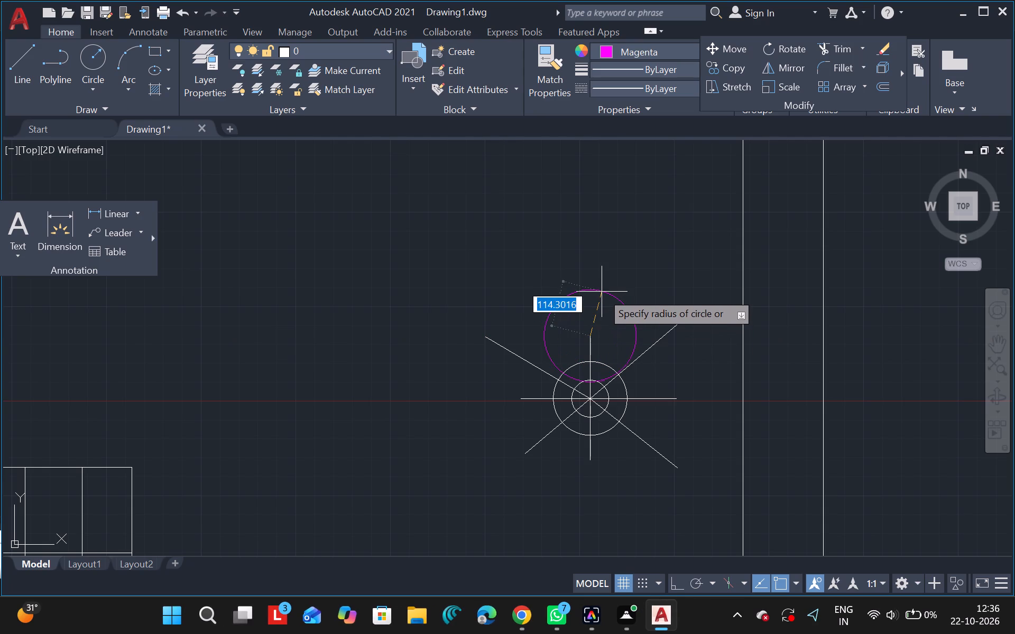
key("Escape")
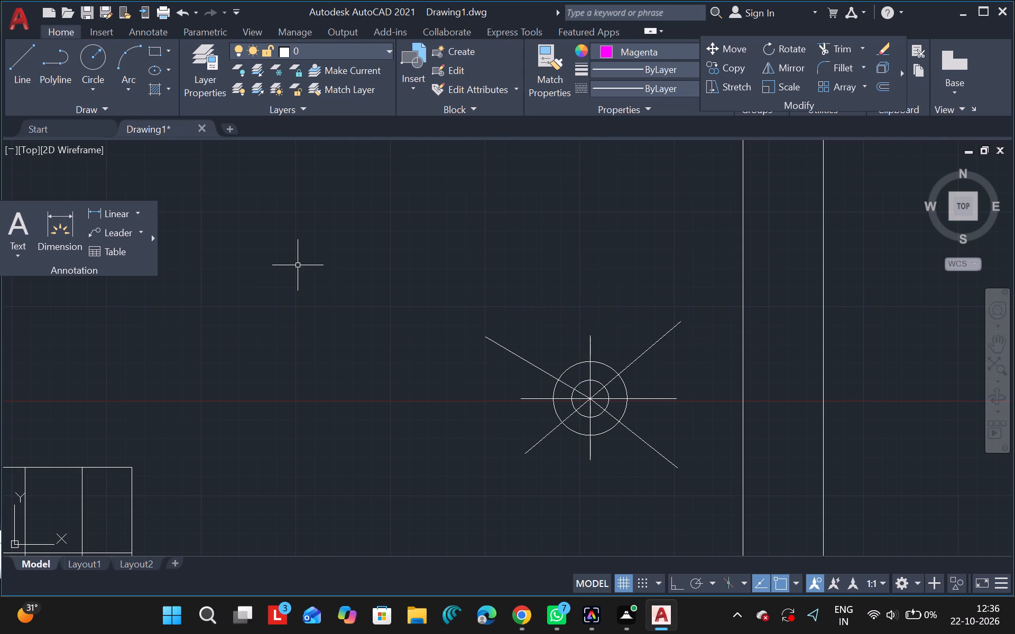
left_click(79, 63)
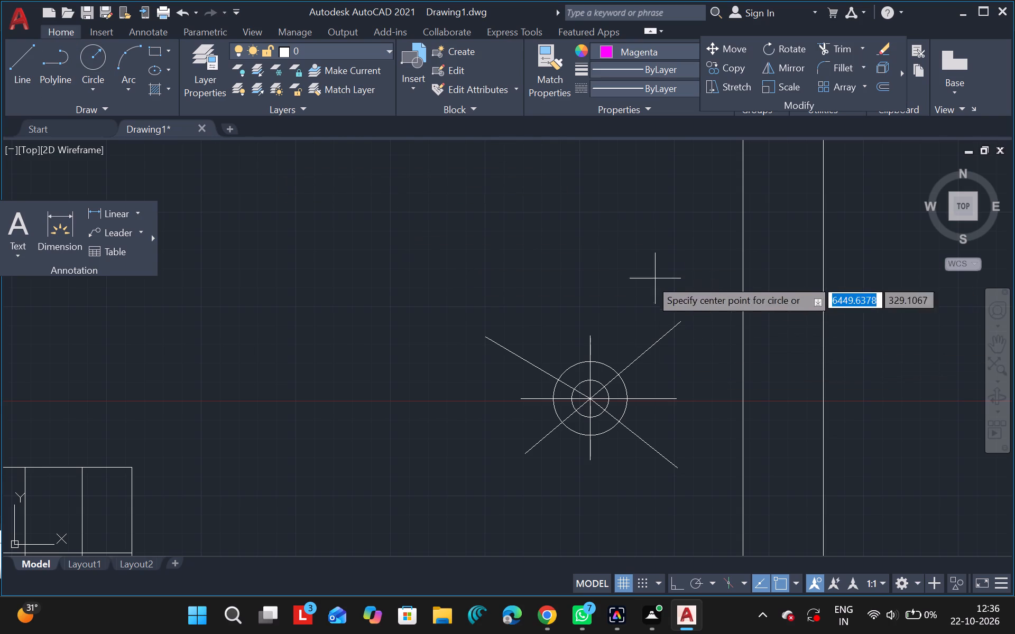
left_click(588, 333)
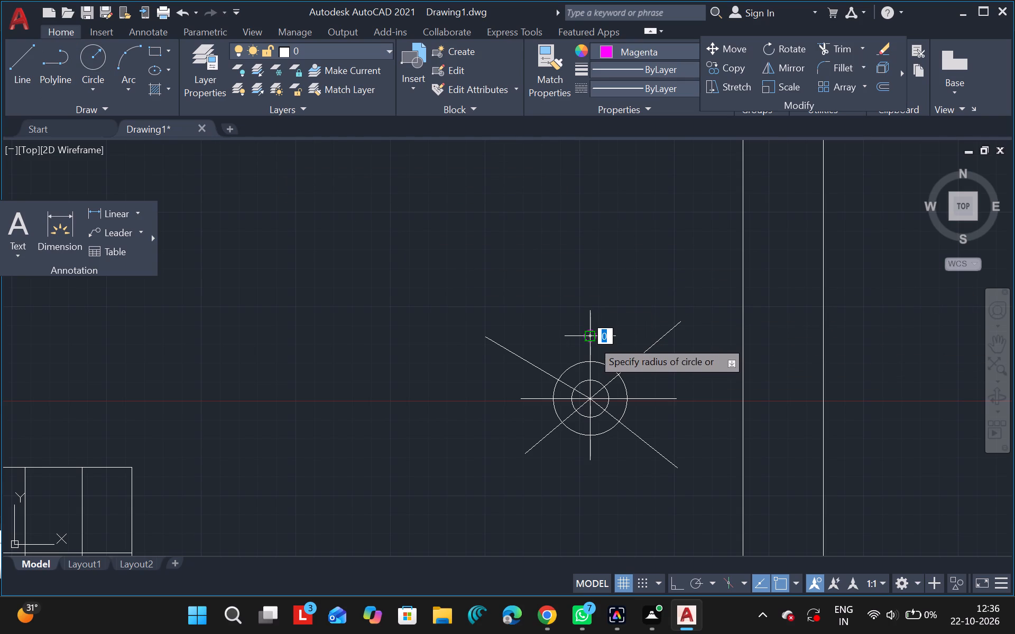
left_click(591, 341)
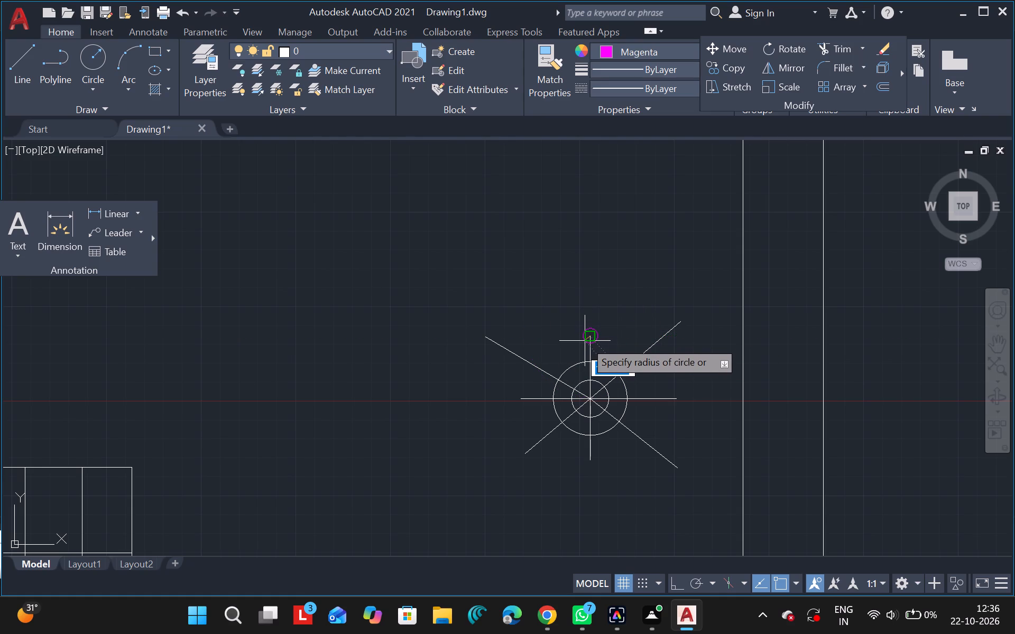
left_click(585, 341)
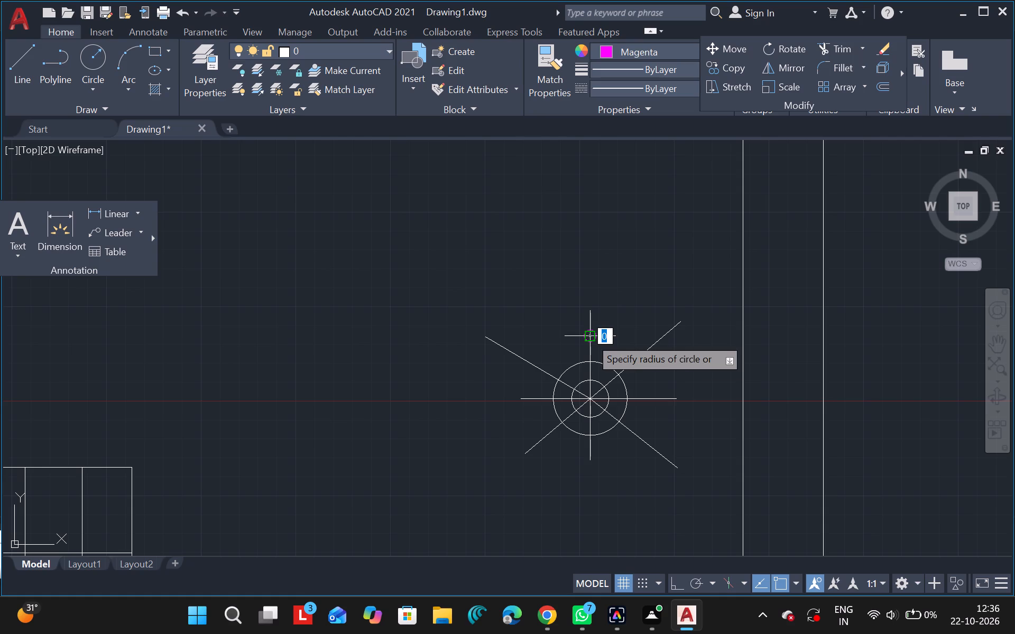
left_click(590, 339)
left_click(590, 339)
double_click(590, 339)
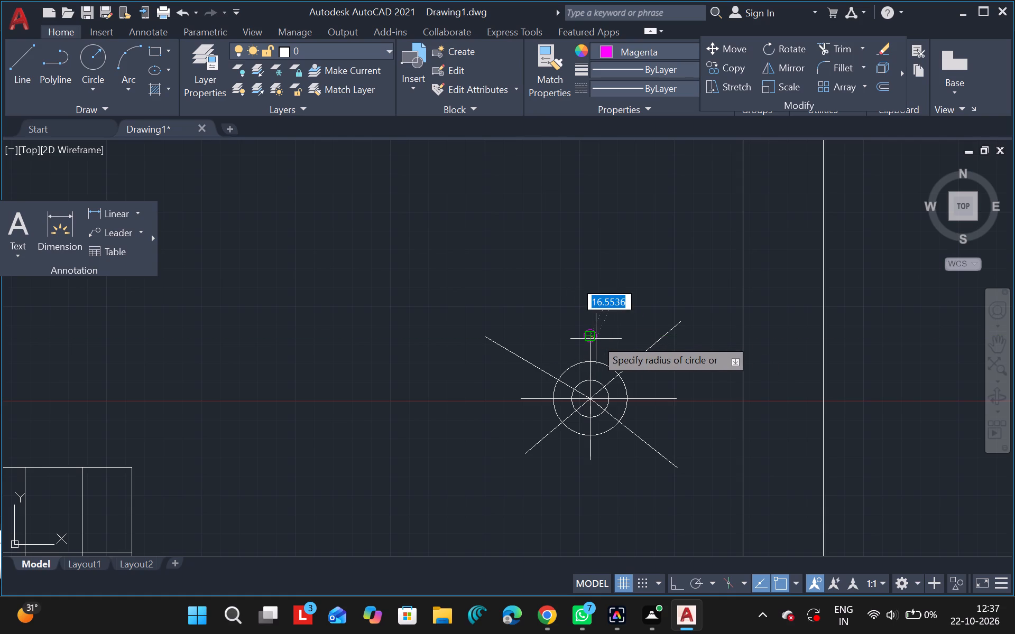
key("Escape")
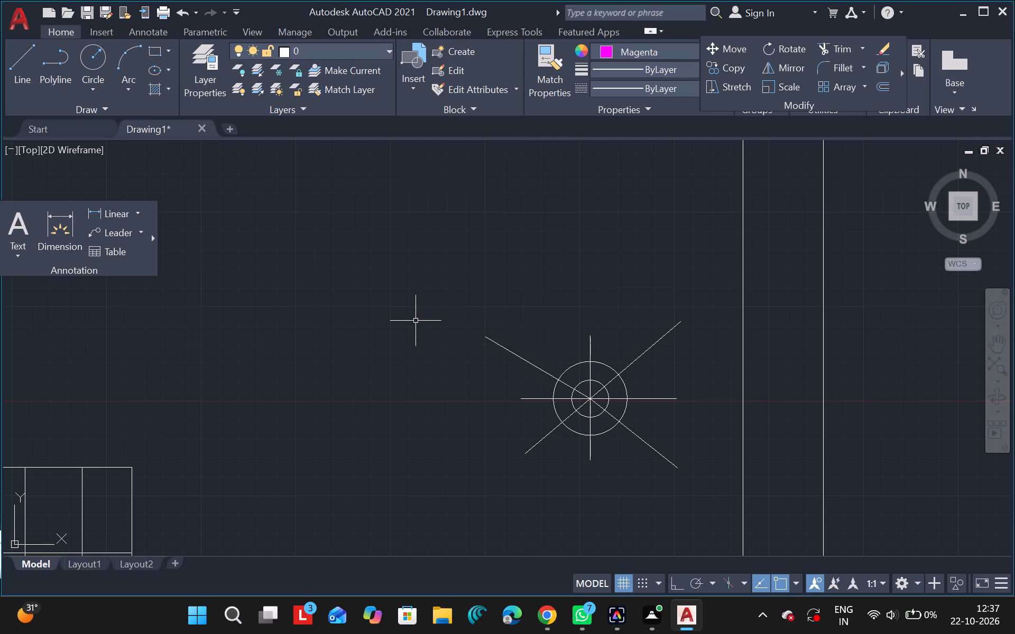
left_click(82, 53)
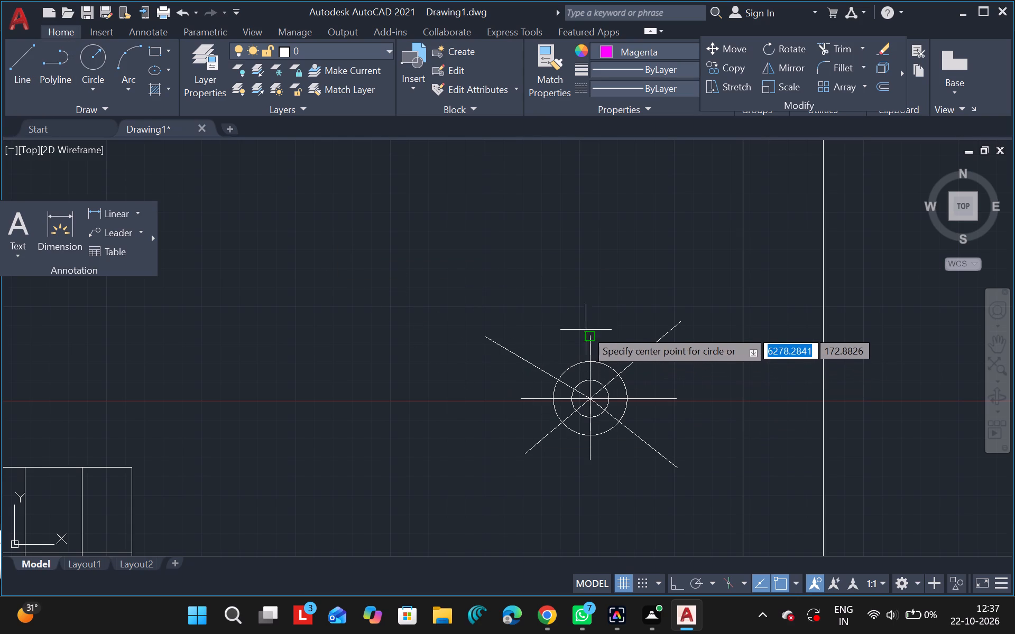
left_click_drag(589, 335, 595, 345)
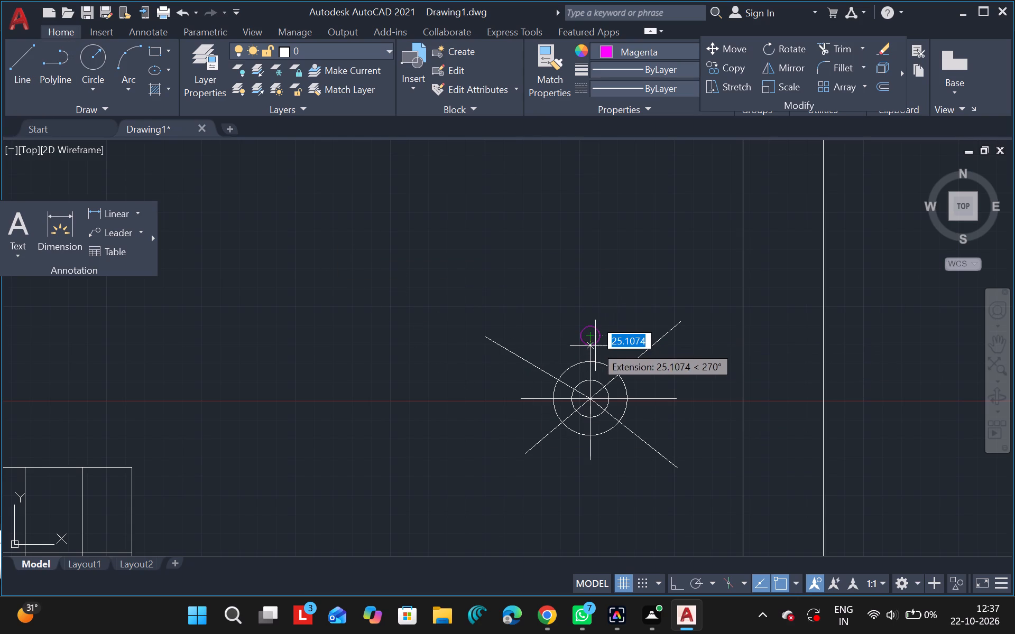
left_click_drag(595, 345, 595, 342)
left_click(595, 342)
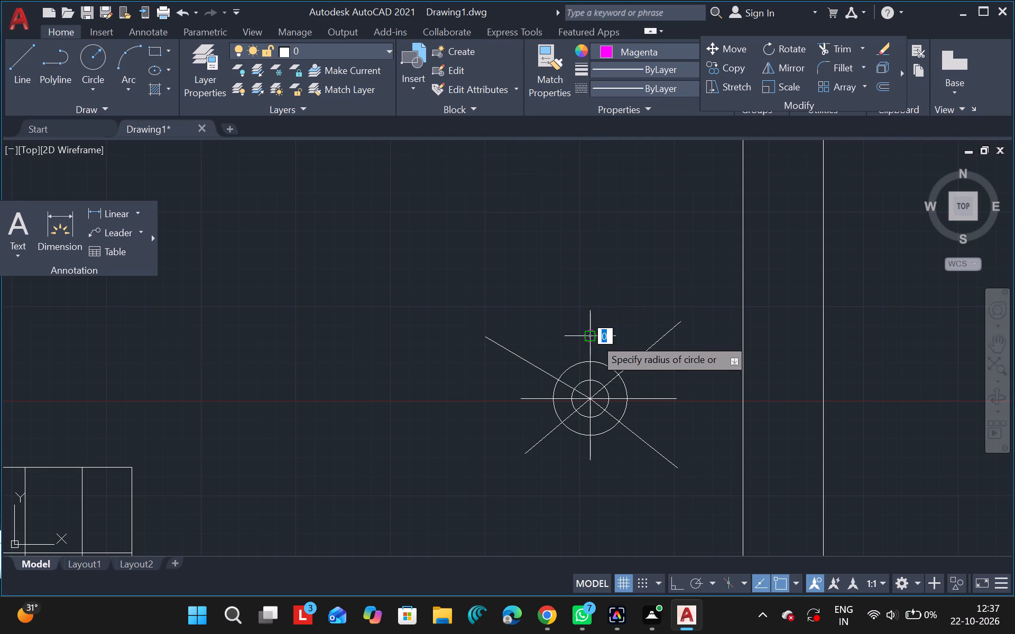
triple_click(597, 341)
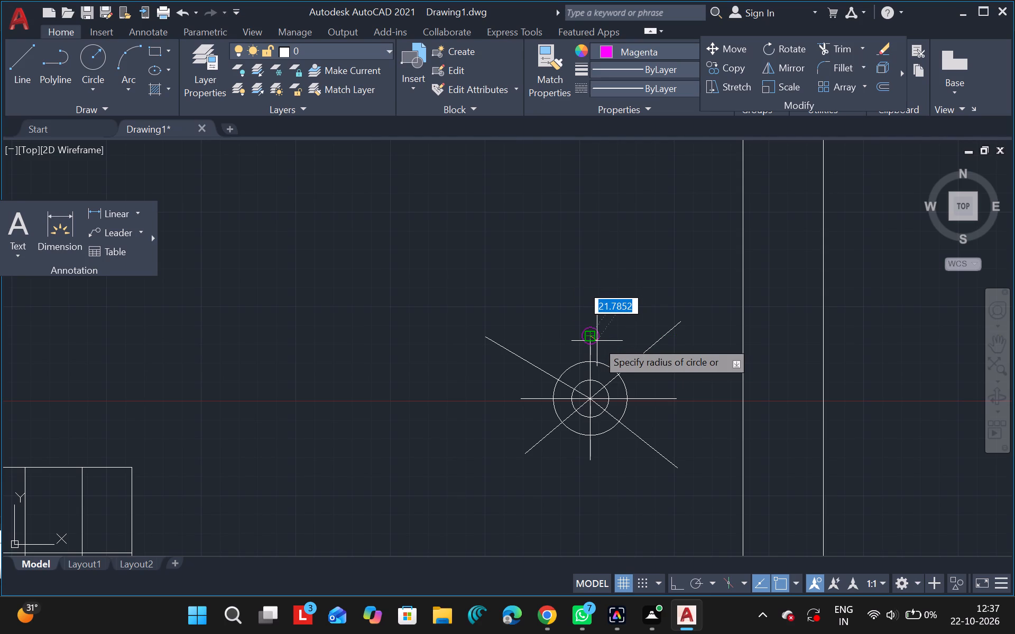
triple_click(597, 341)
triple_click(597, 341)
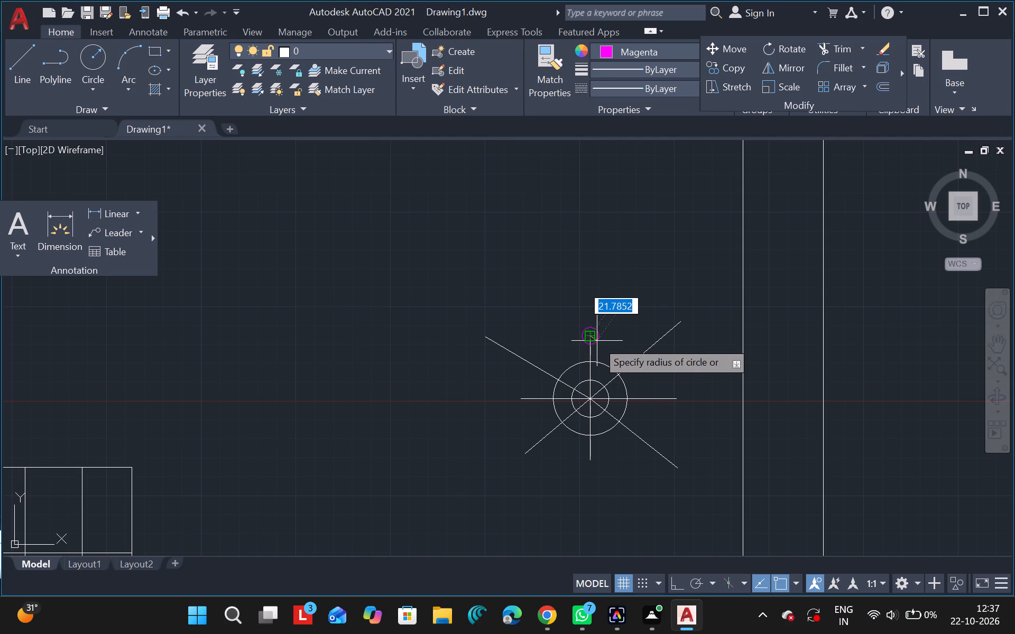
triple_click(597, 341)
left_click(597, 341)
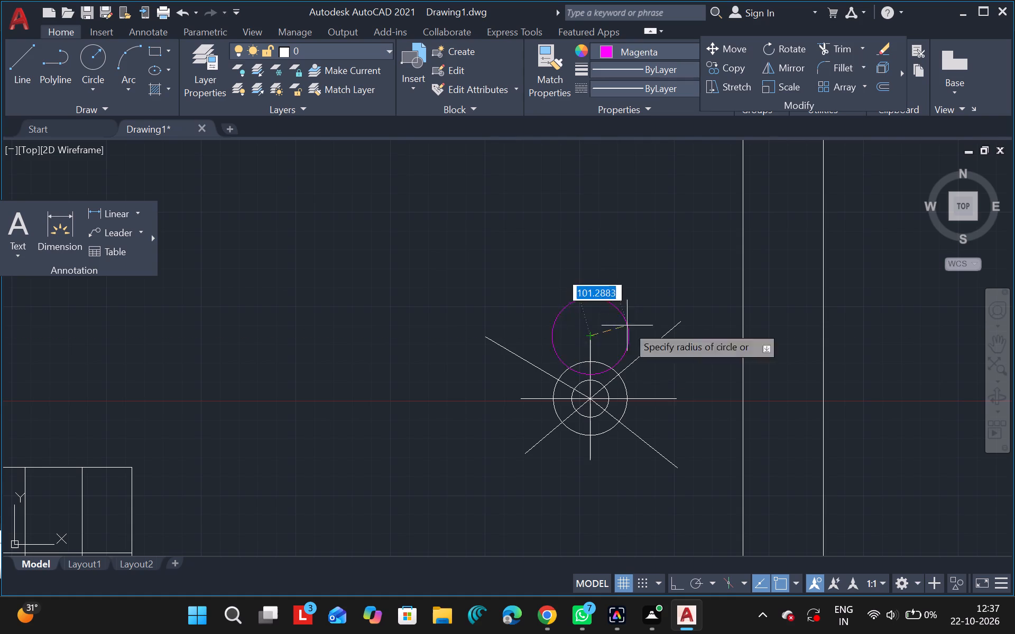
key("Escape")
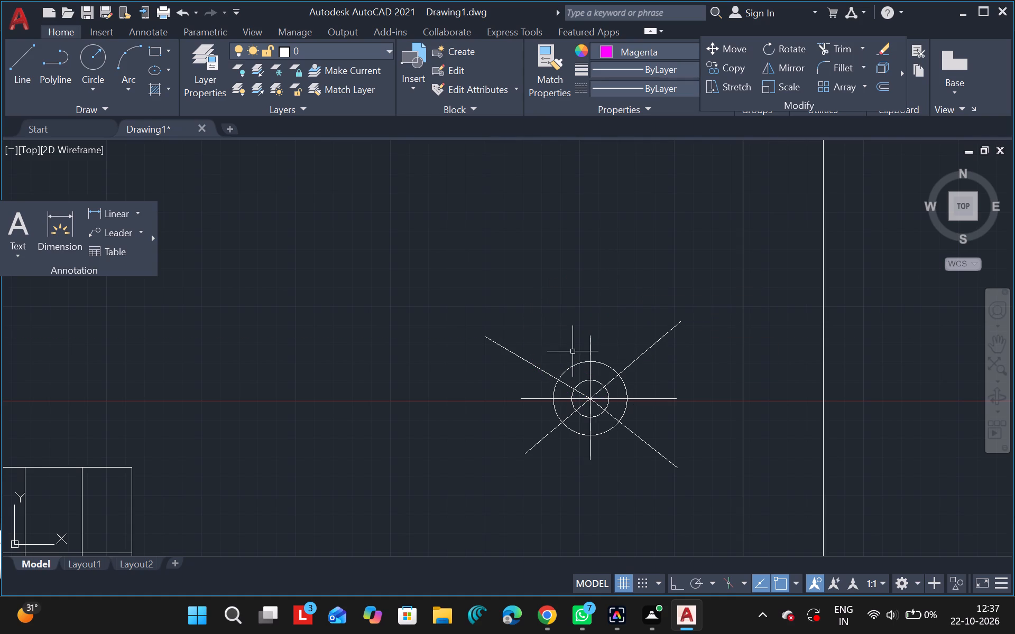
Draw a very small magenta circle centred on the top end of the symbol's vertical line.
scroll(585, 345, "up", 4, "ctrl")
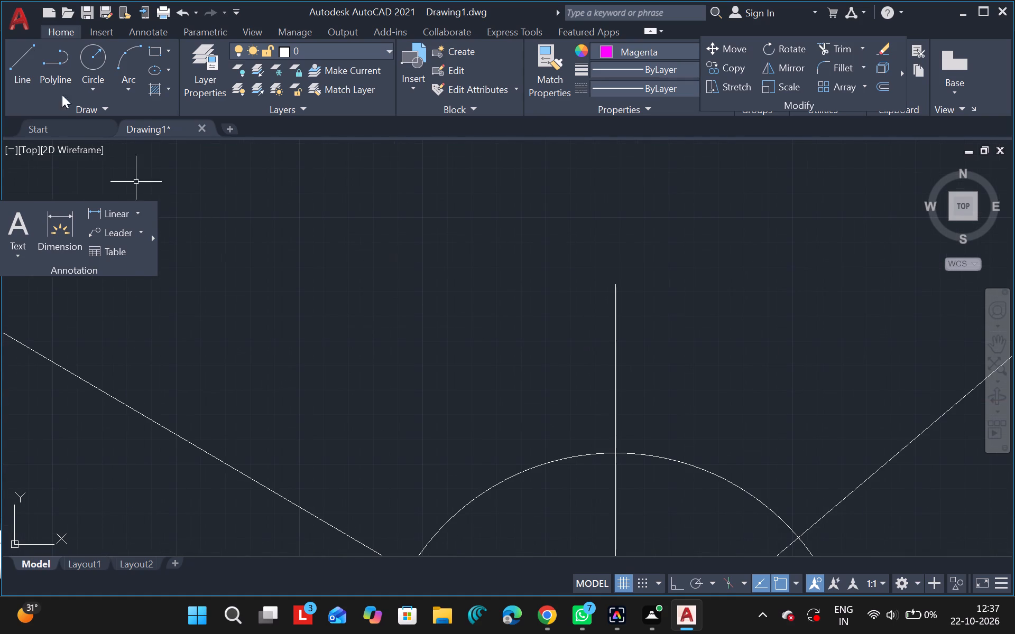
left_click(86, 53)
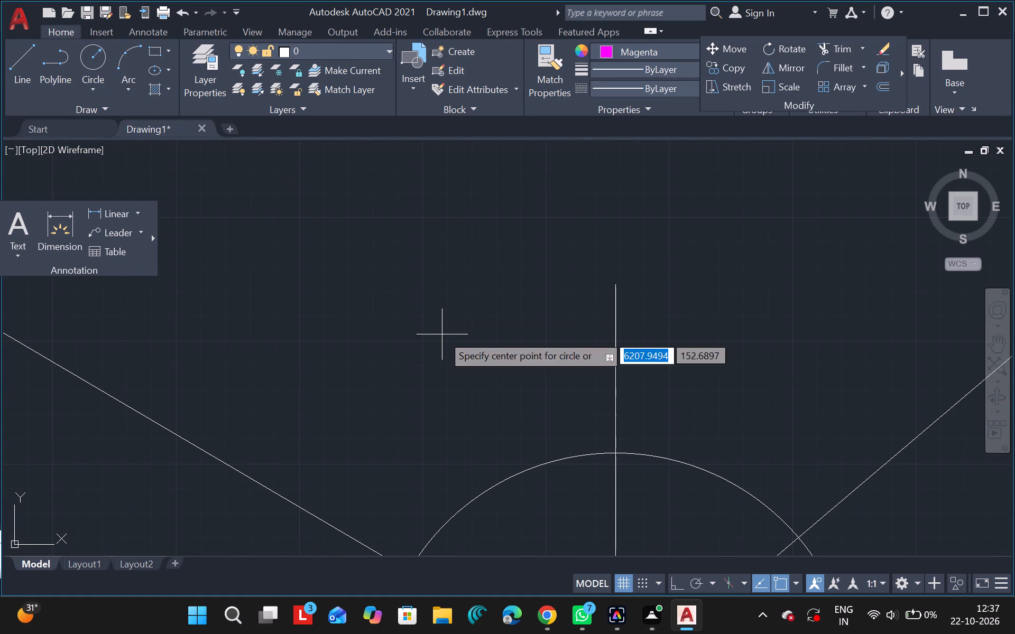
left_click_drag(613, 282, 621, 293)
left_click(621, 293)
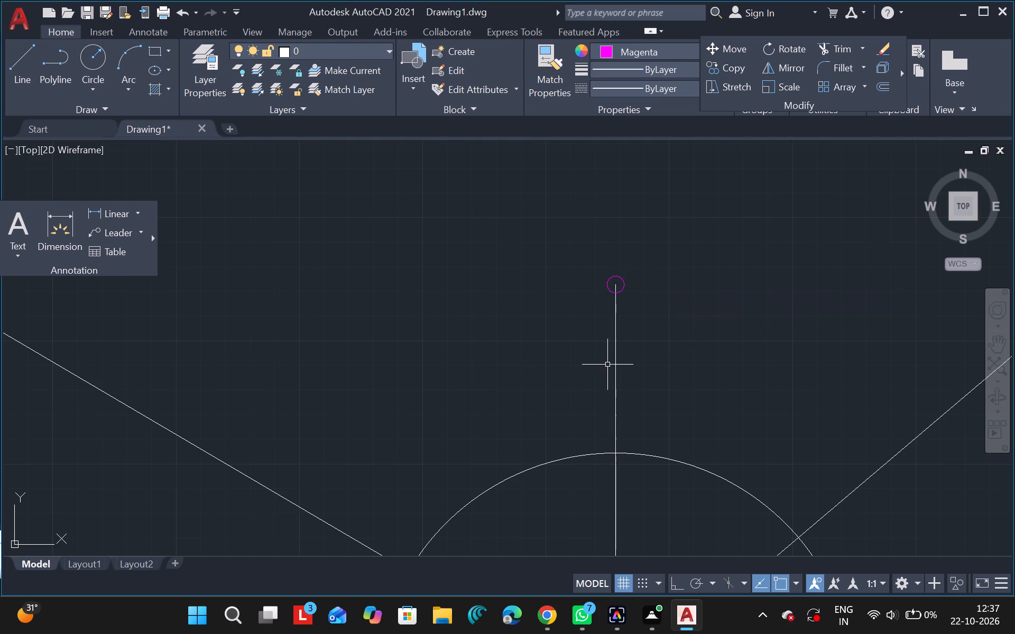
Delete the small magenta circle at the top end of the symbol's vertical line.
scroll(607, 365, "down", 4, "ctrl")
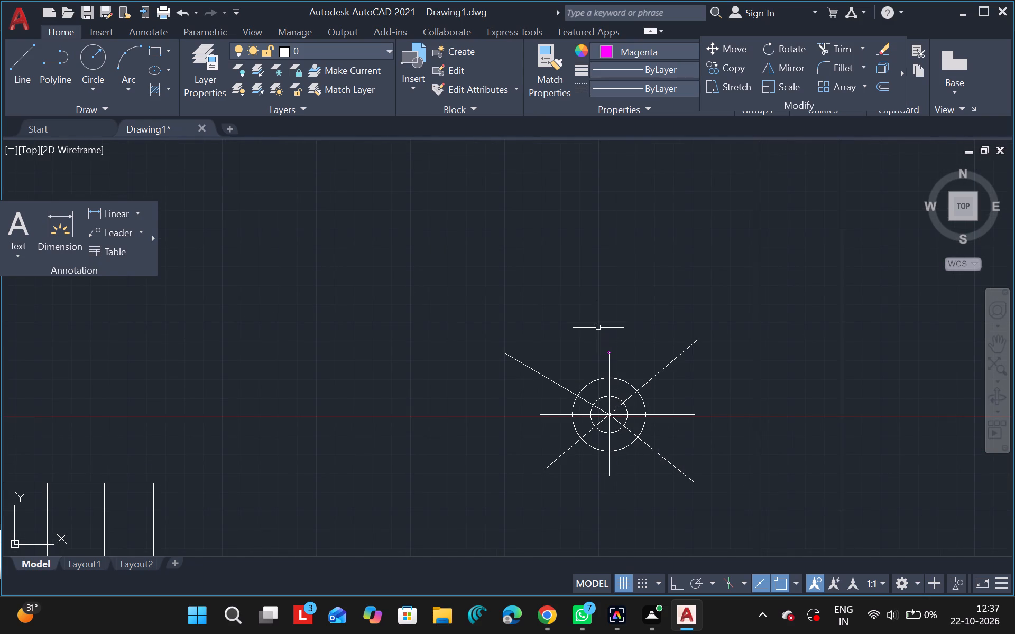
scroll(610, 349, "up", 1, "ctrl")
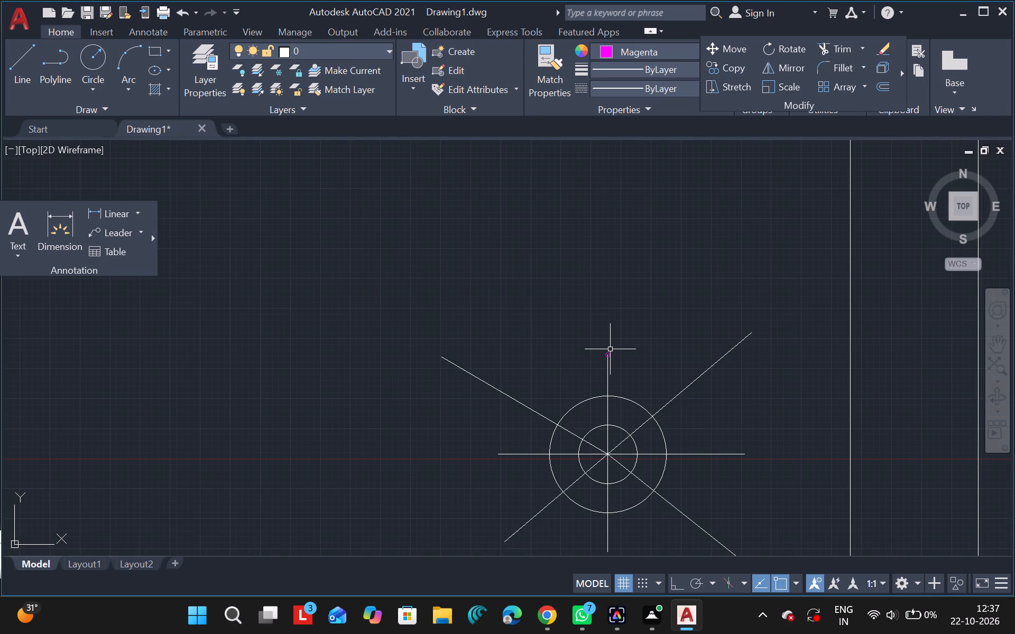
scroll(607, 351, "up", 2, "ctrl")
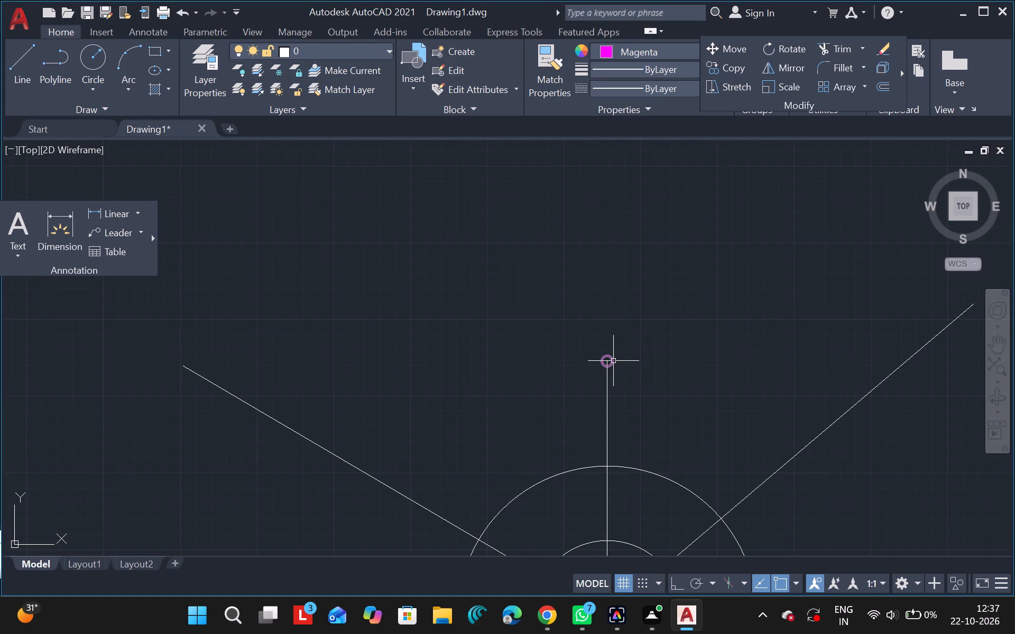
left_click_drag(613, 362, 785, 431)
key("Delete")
Draw a magenta circle of about 5.5 units radius centred on the top end of the symbol's vertical line.
left_click(91, 51)
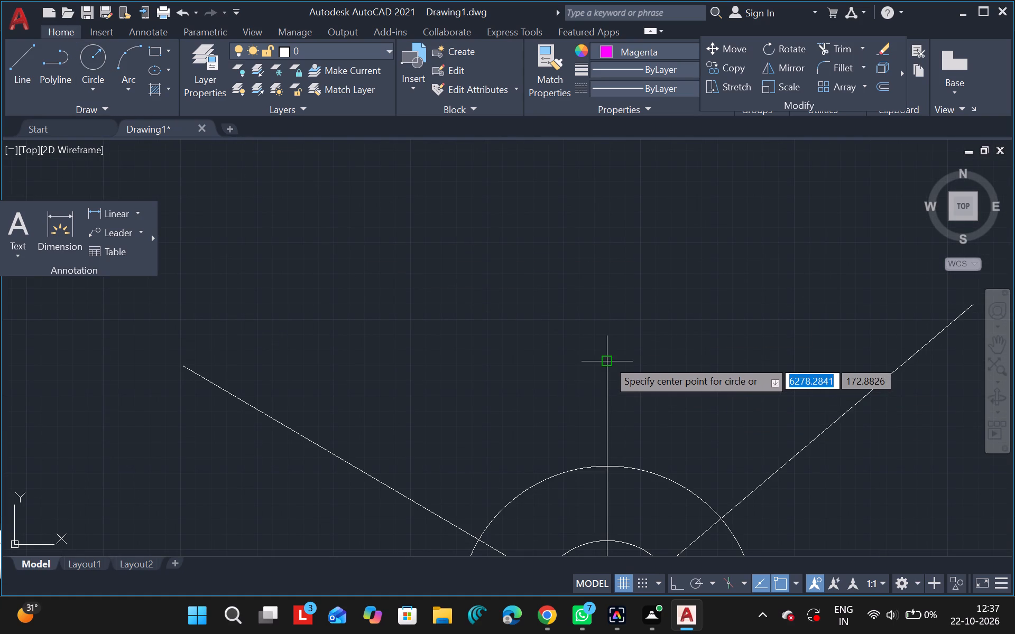
left_click_drag(607, 360, 613, 370)
left_click(613, 370)
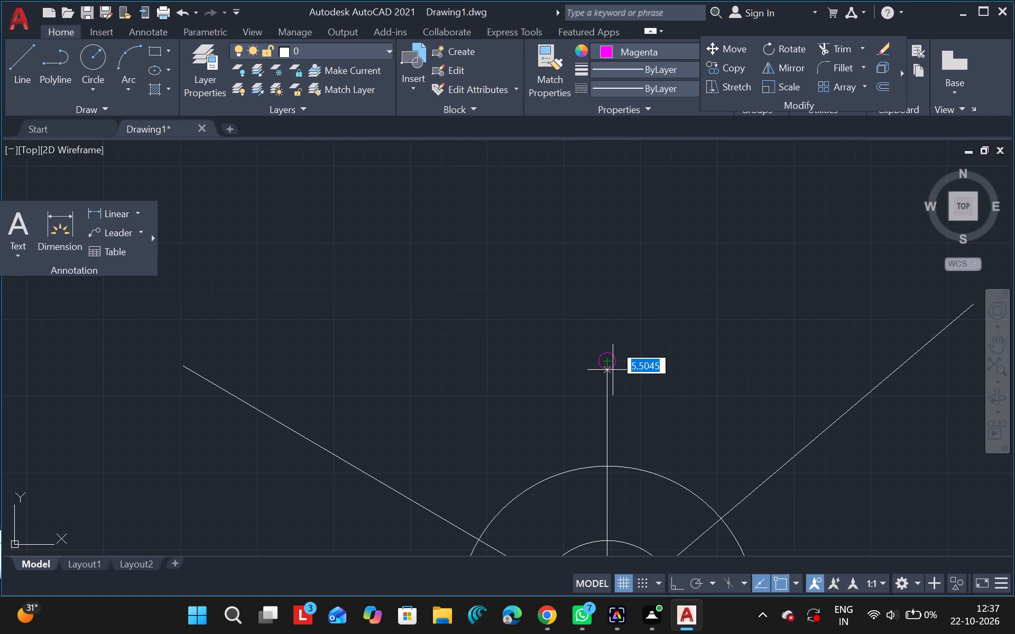
Draw a magenta circle of about 3.4 units radius centred on the bottom end of the symbol's vertical line.
scroll(680, 417, "down", 2, "ctrl")
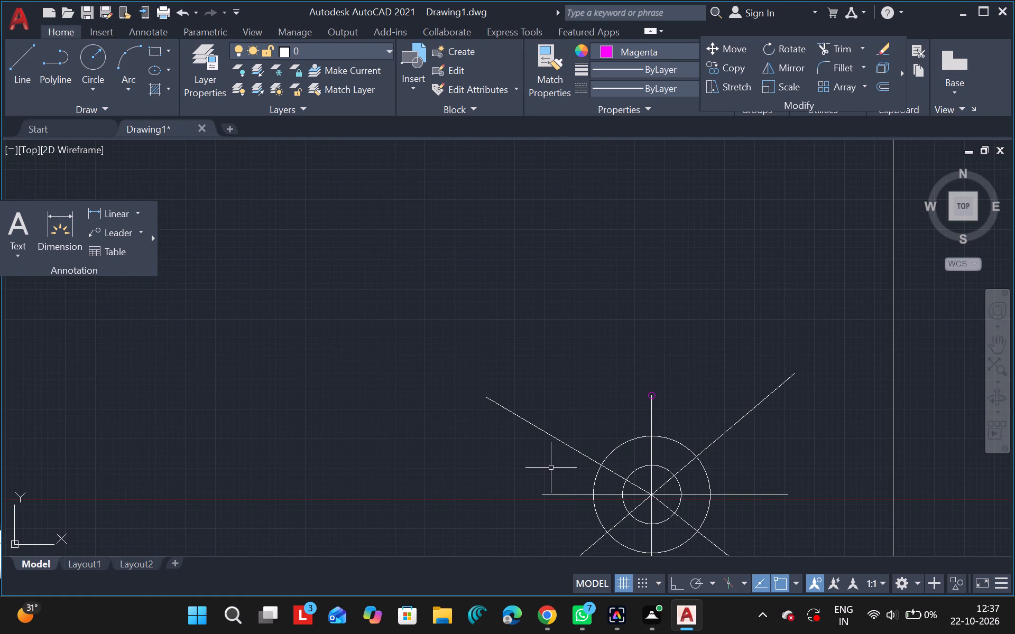
left_click(1003, 342)
left_click(1003, 342)
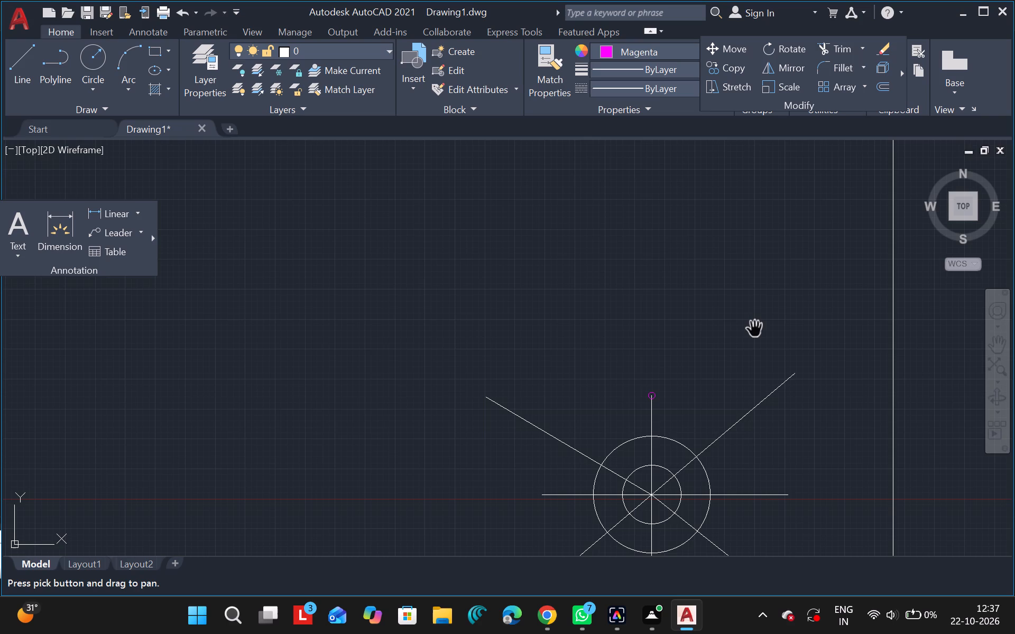
left_click_drag(755, 329, 617, 156)
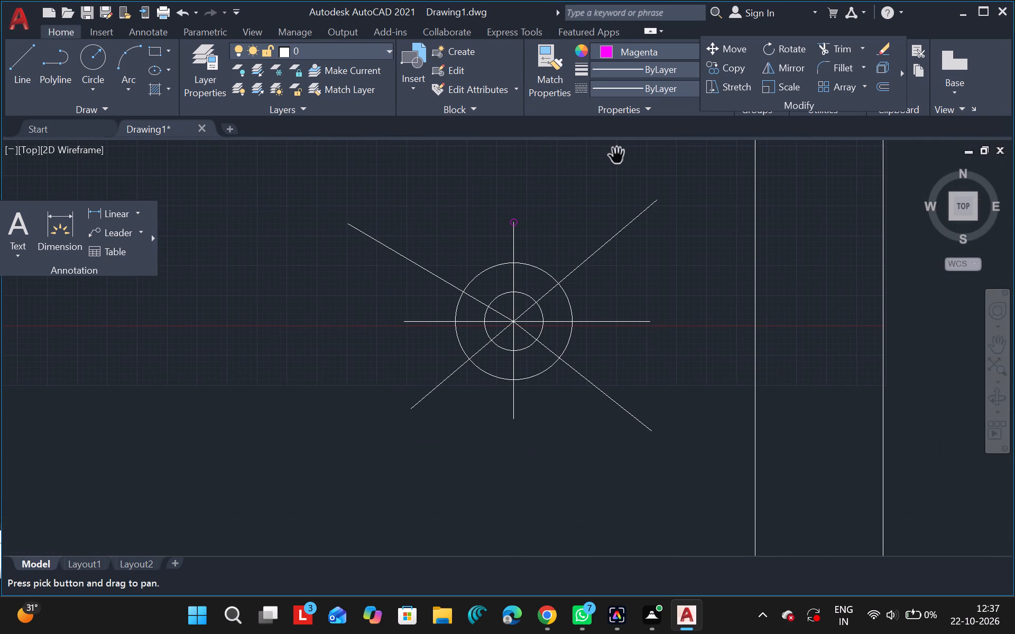
key("Escape")
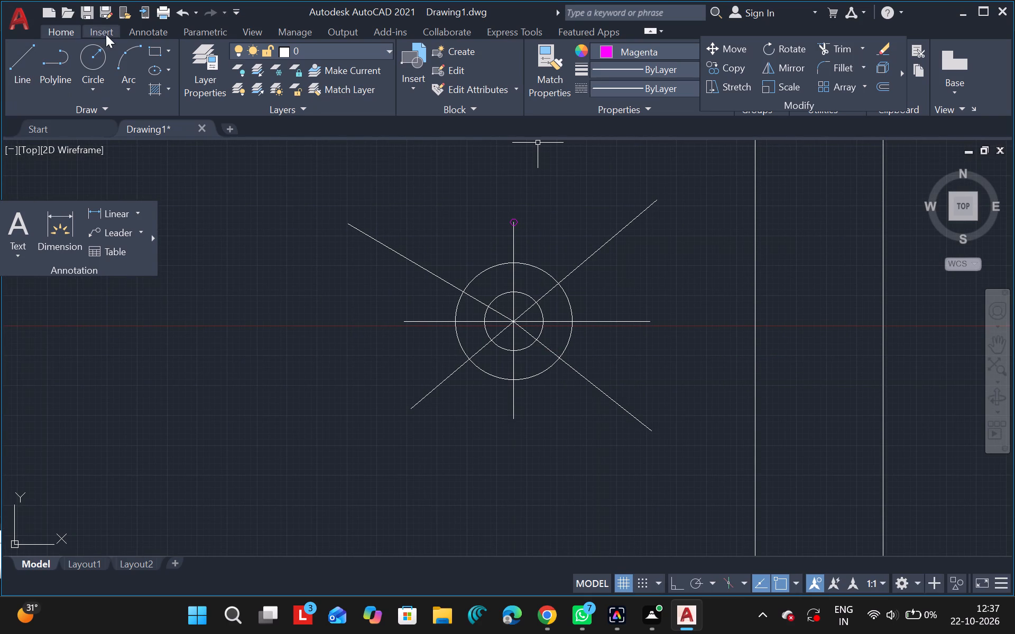
left_click(94, 53)
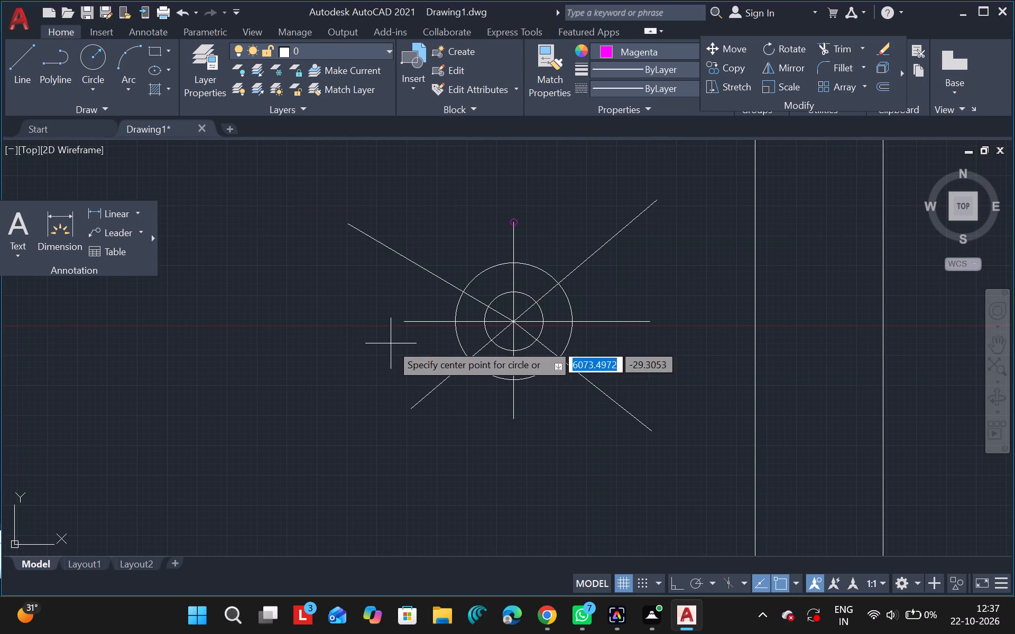
left_click_drag(511, 417, 513, 424)
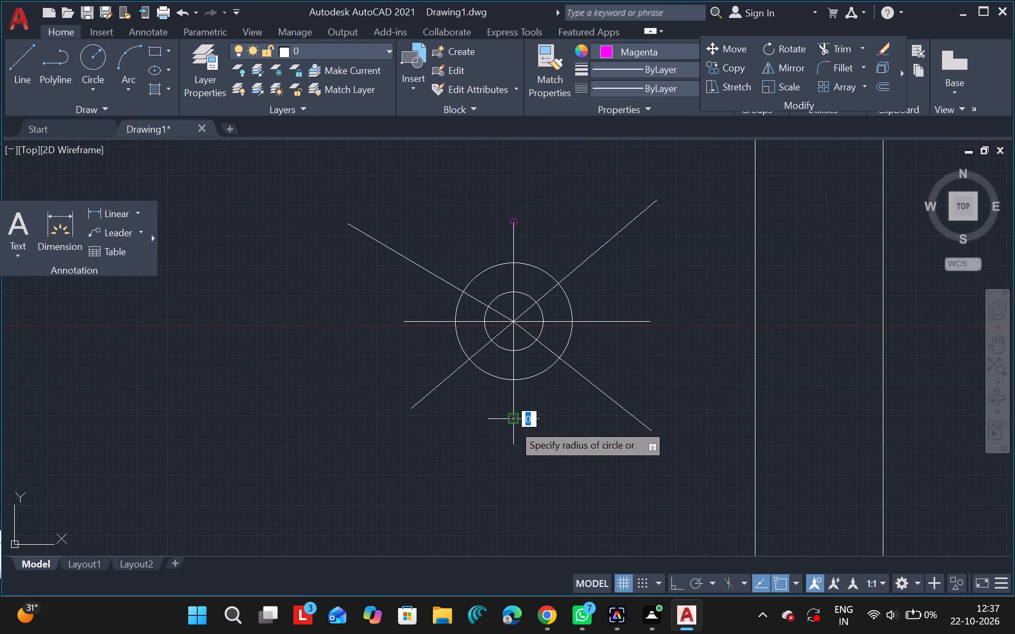
left_click_drag(513, 424, 513, 424)
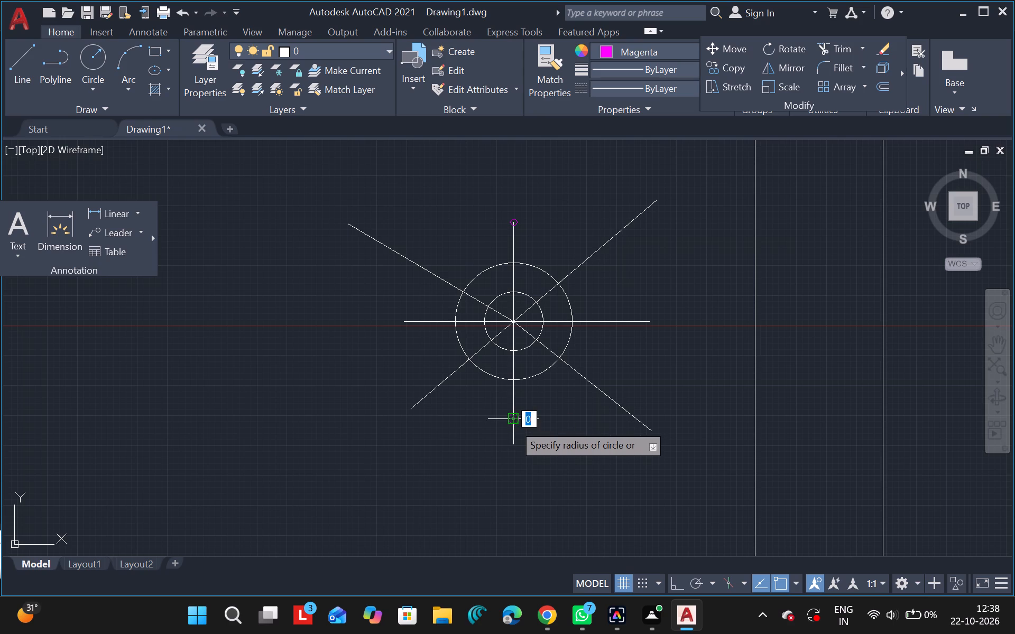
left_click(513, 424)
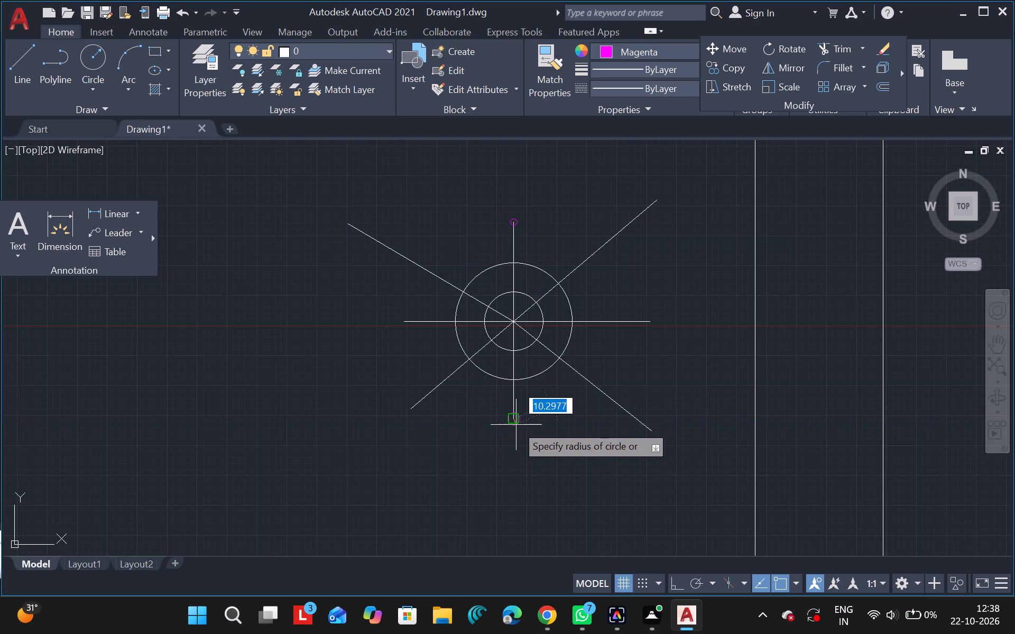
scroll(516, 425, "up", 3, "ctrl")
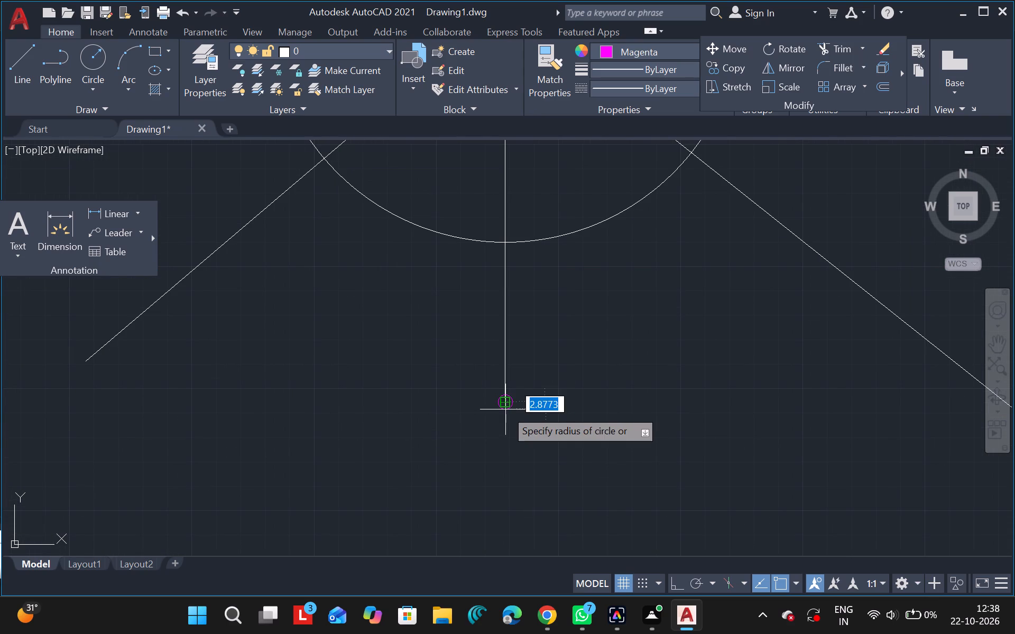
left_click(505, 409)
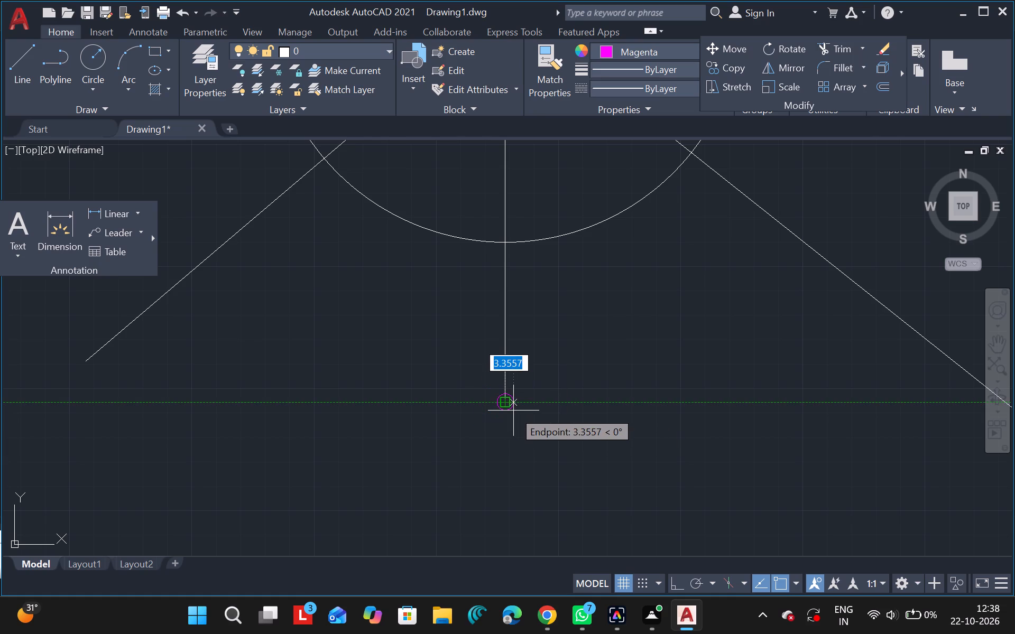
left_click(513, 411)
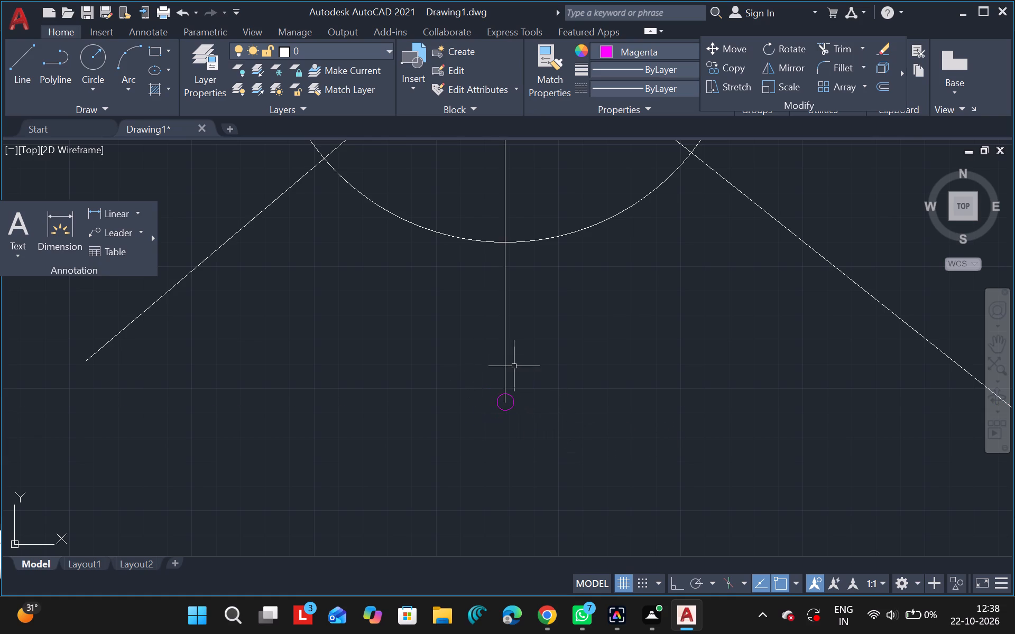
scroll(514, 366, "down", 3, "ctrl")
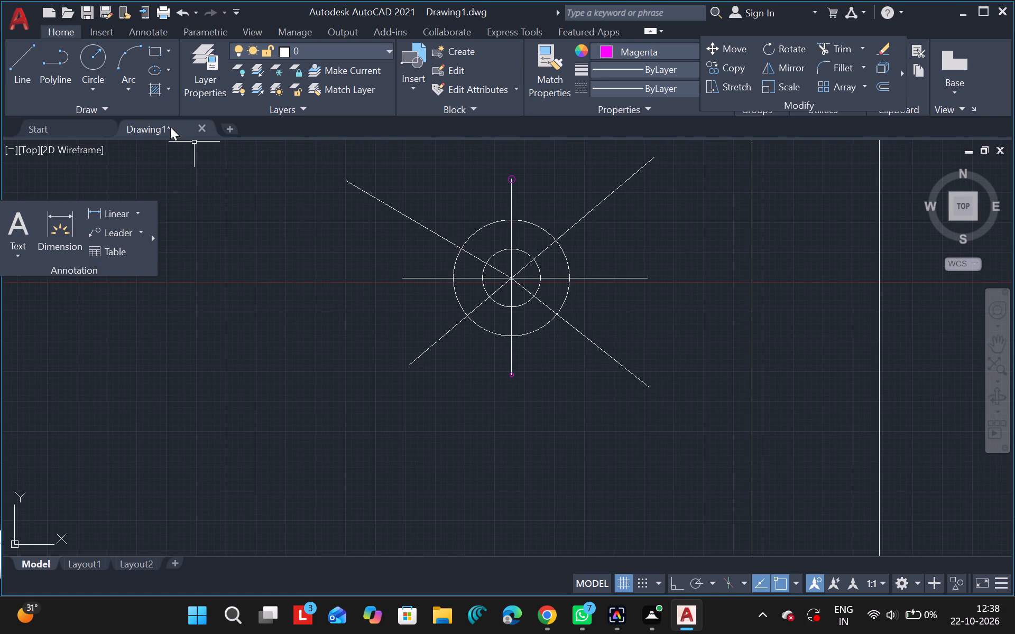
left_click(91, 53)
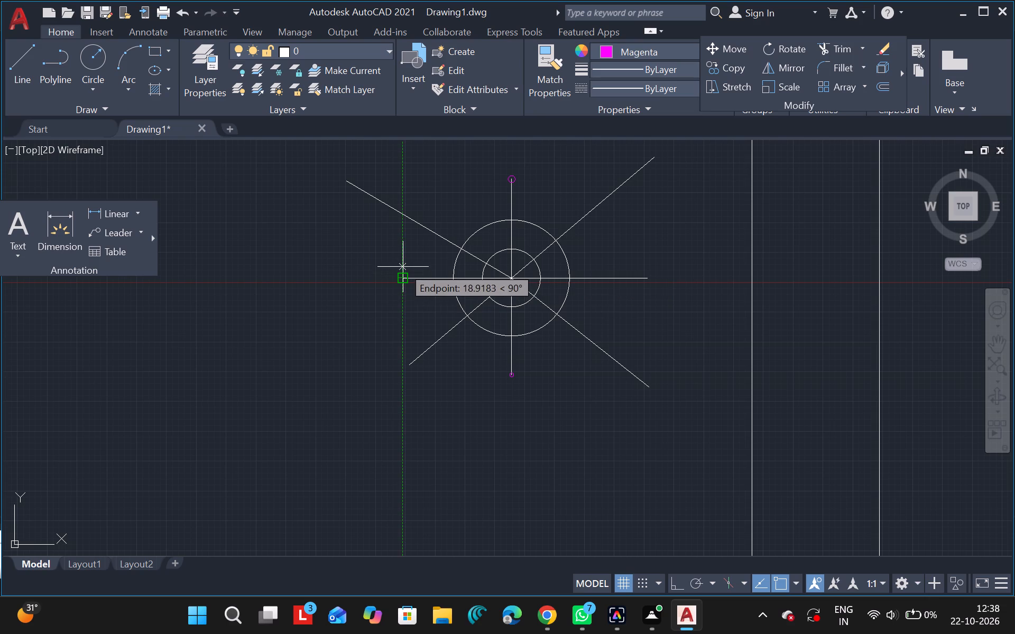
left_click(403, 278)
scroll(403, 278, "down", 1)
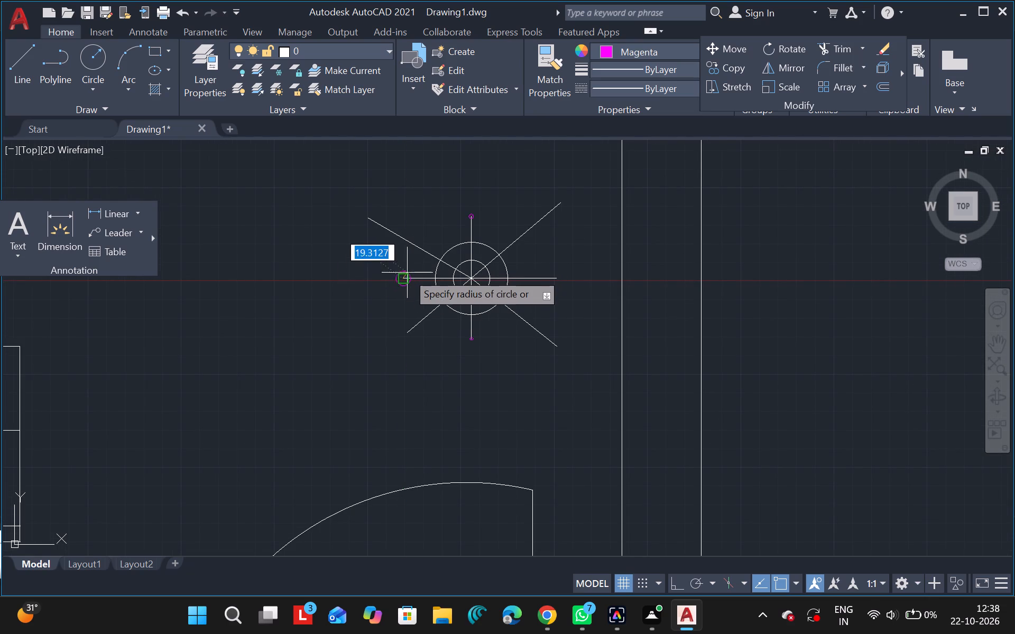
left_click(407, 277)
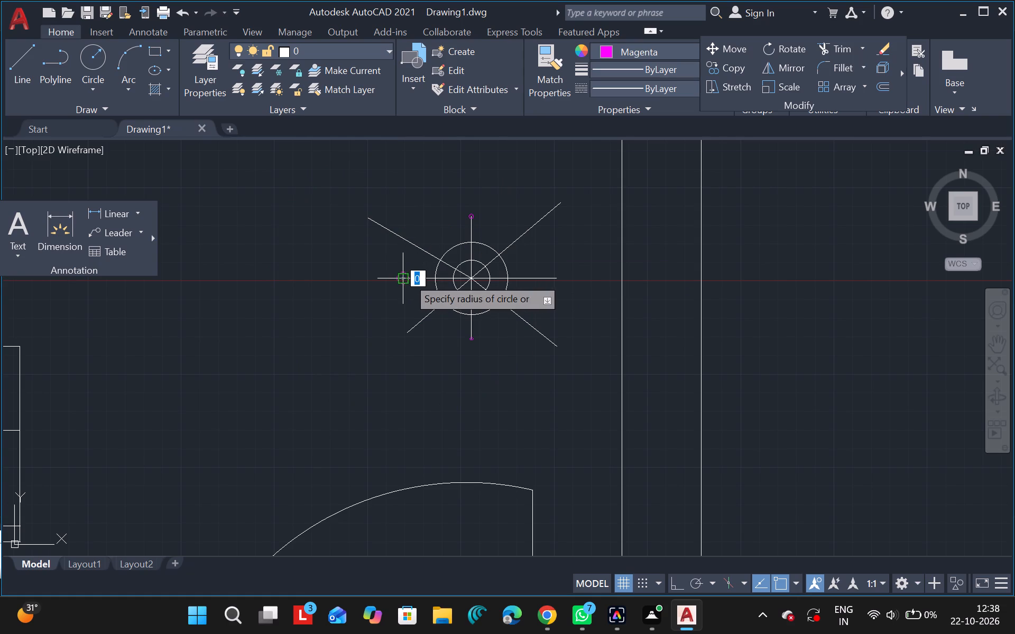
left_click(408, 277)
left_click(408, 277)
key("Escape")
Draw a magenta circle of about 2.4 units radius centred on the left end of the symbol's horizontal line.
scroll(409, 282, "up", 5, "ctrl")
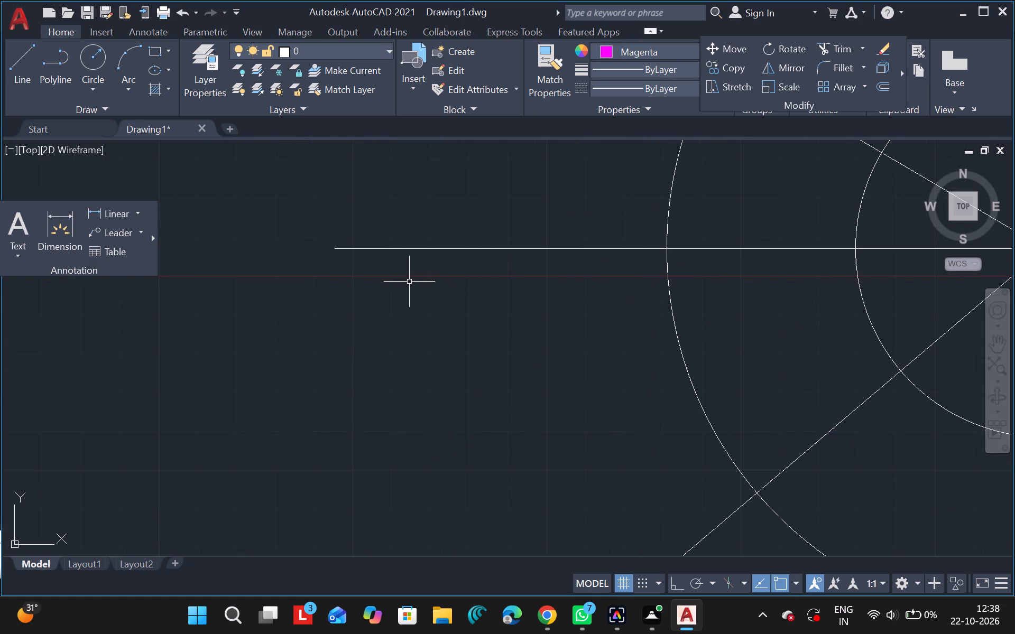
left_click(95, 57)
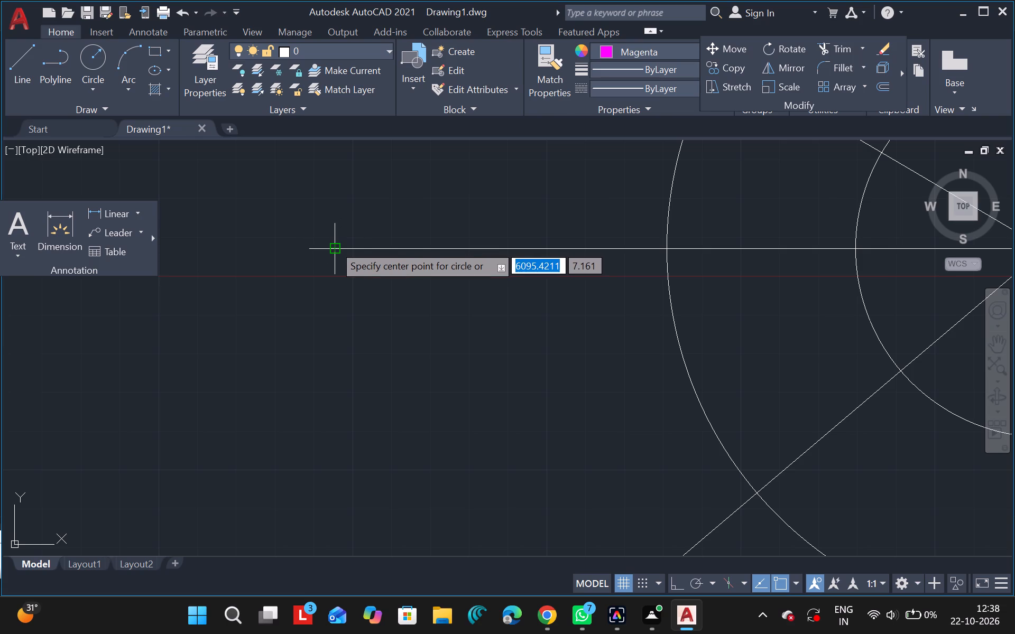
left_click_drag(334, 245, 340, 255)
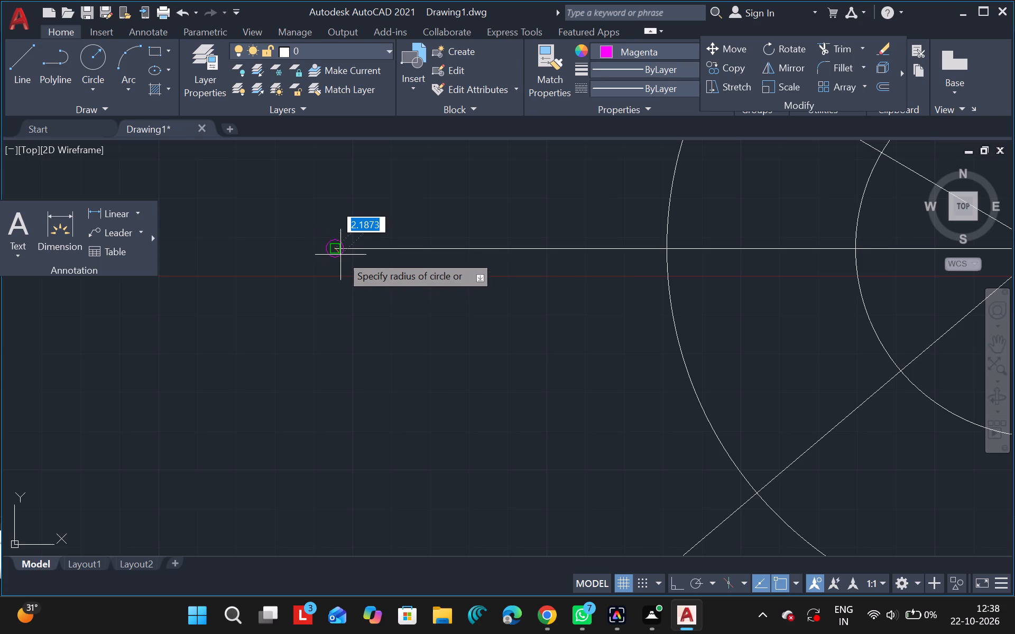
left_click_drag(340, 255, 338, 254)
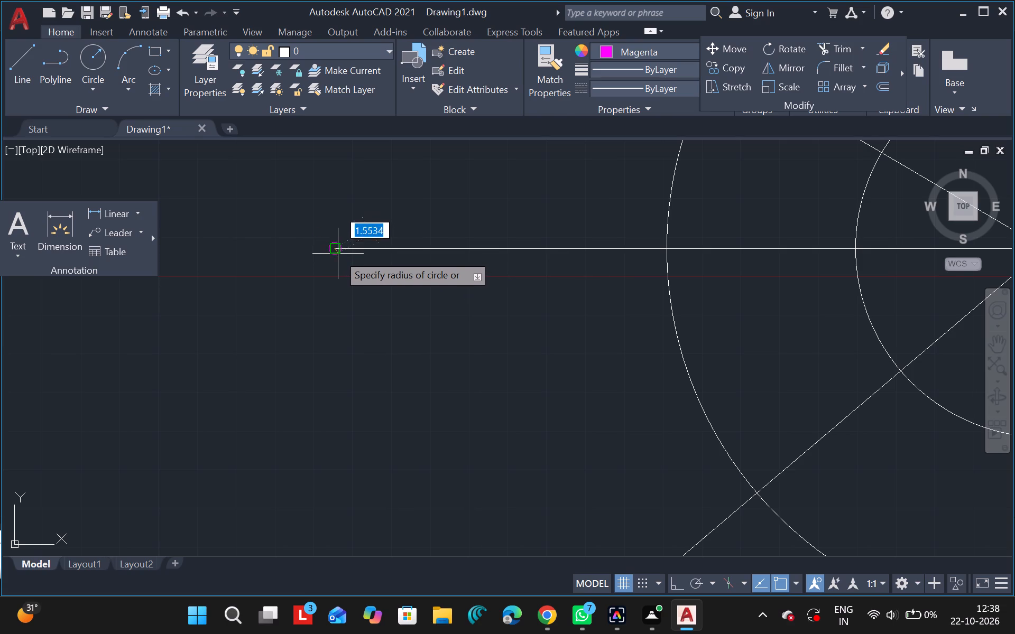
left_click_drag(338, 254, 338, 253)
left_click(338, 253)
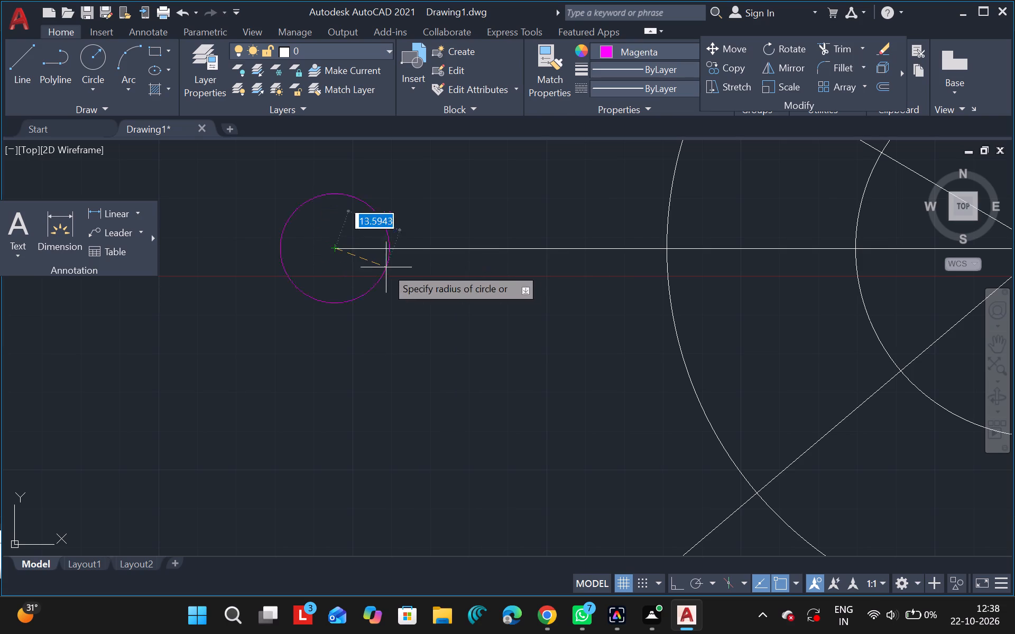
triple_click(337, 255)
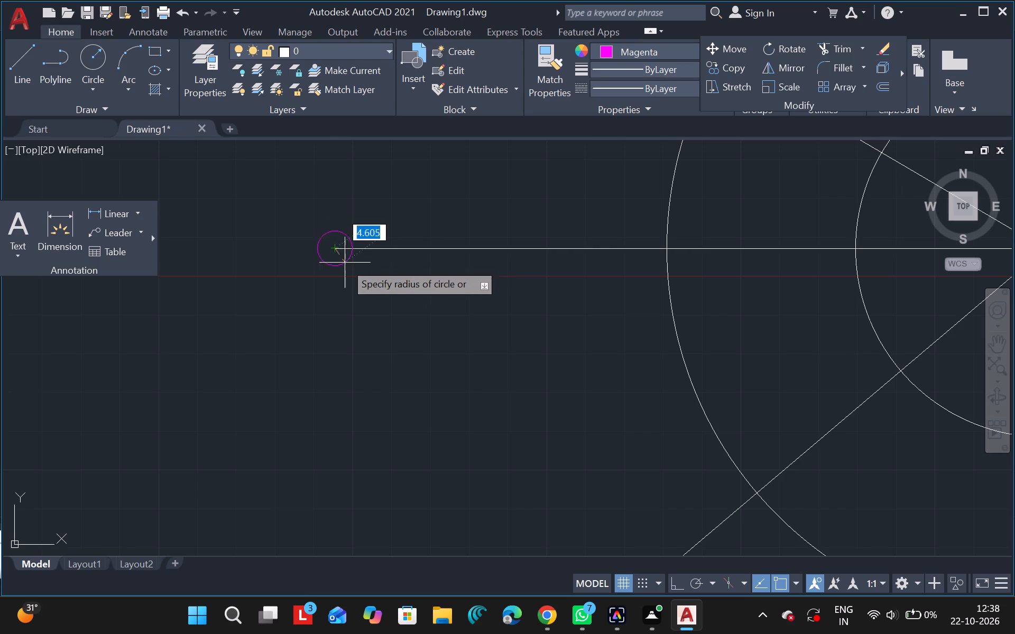
left_click(325, 253)
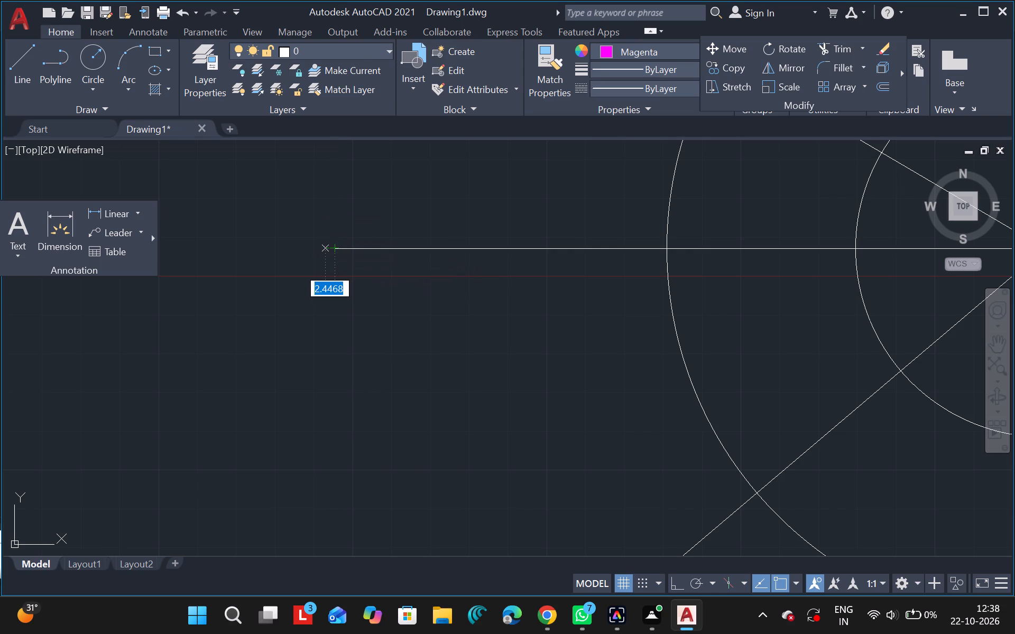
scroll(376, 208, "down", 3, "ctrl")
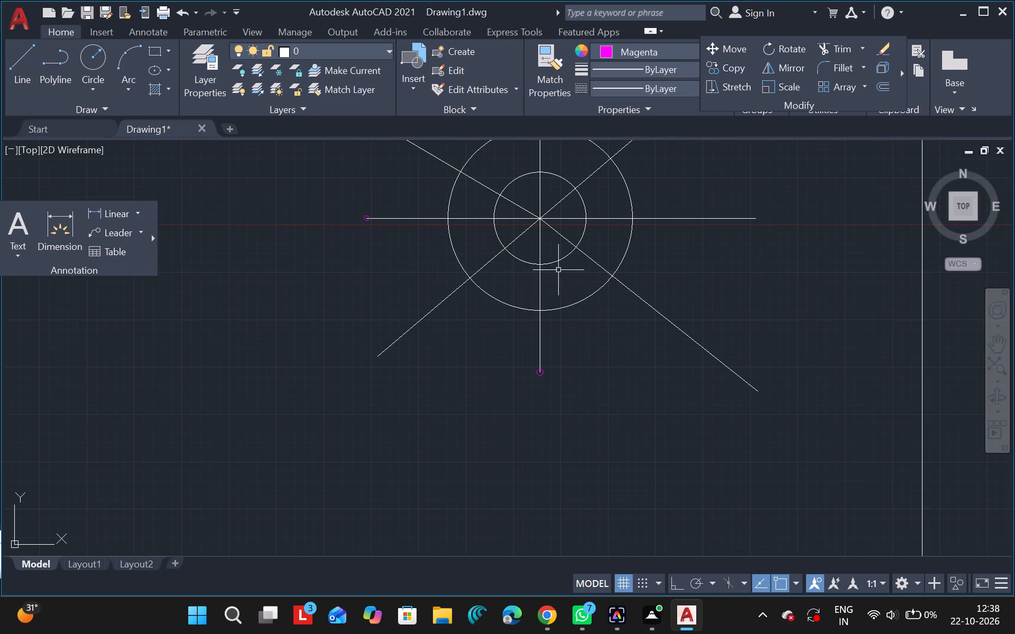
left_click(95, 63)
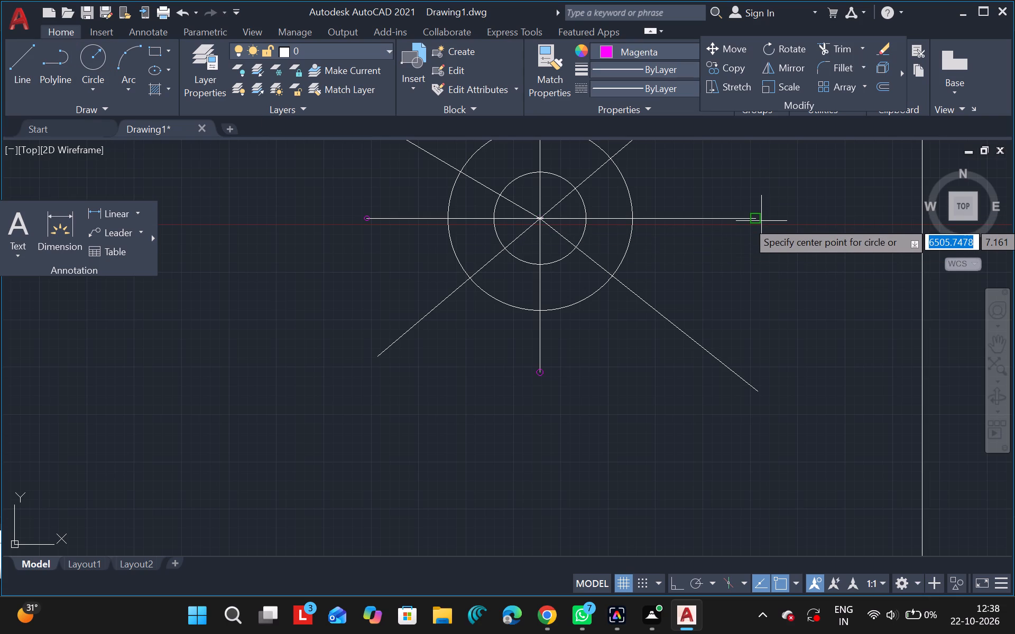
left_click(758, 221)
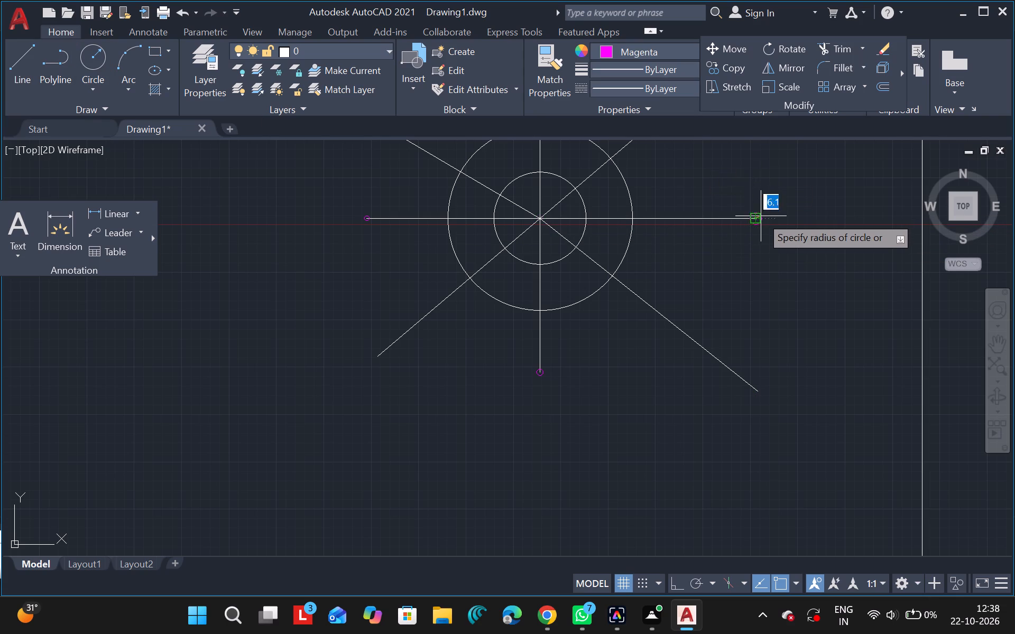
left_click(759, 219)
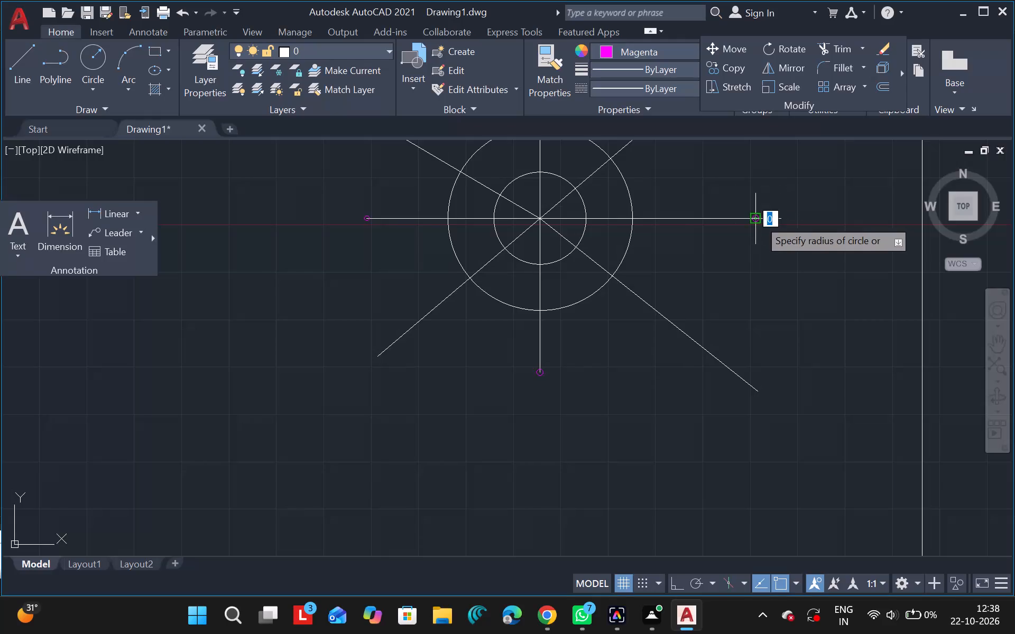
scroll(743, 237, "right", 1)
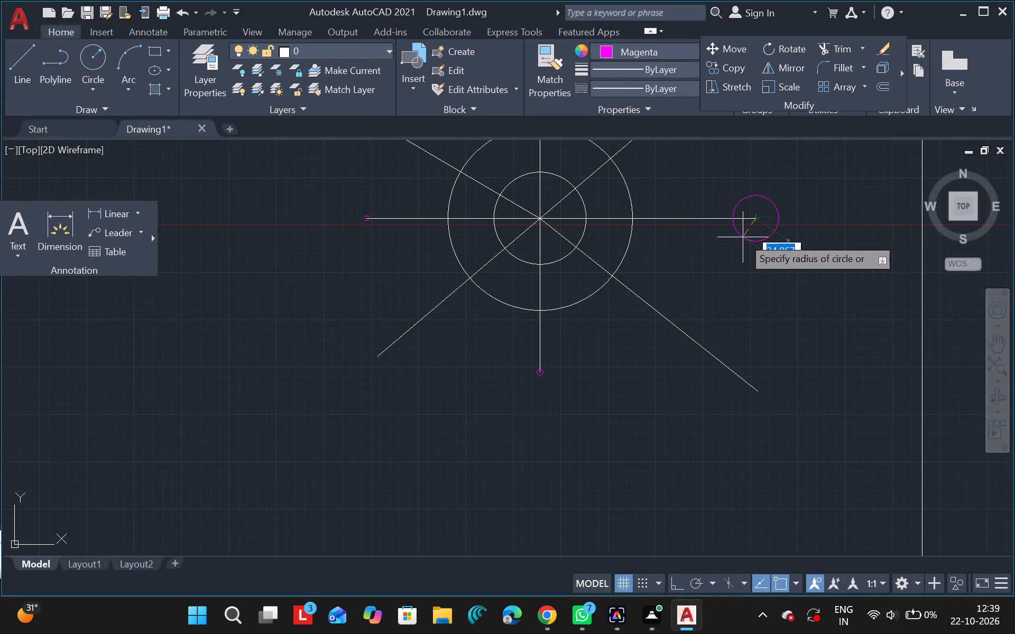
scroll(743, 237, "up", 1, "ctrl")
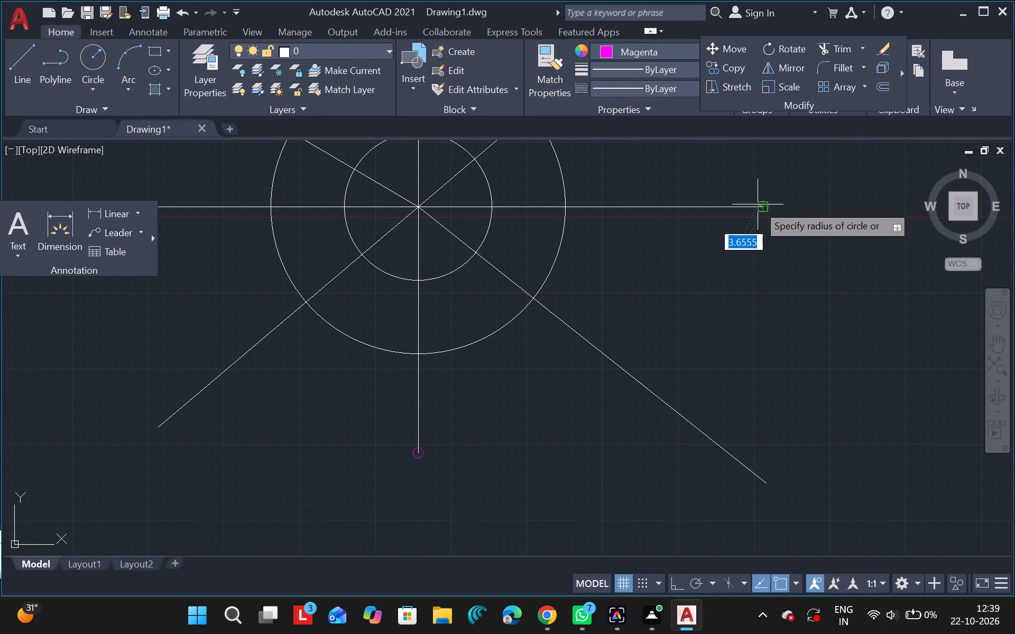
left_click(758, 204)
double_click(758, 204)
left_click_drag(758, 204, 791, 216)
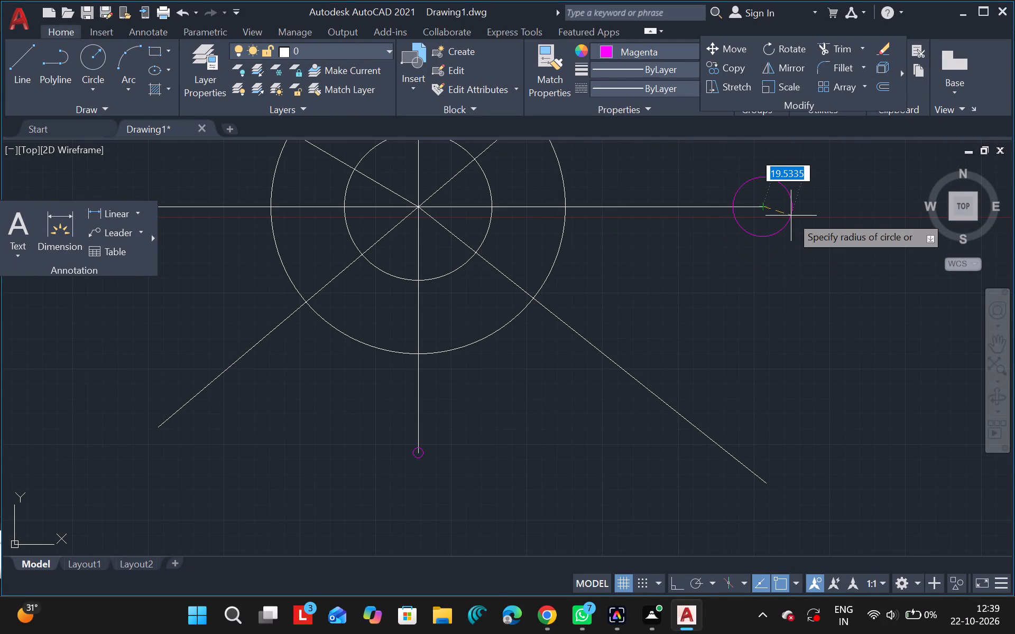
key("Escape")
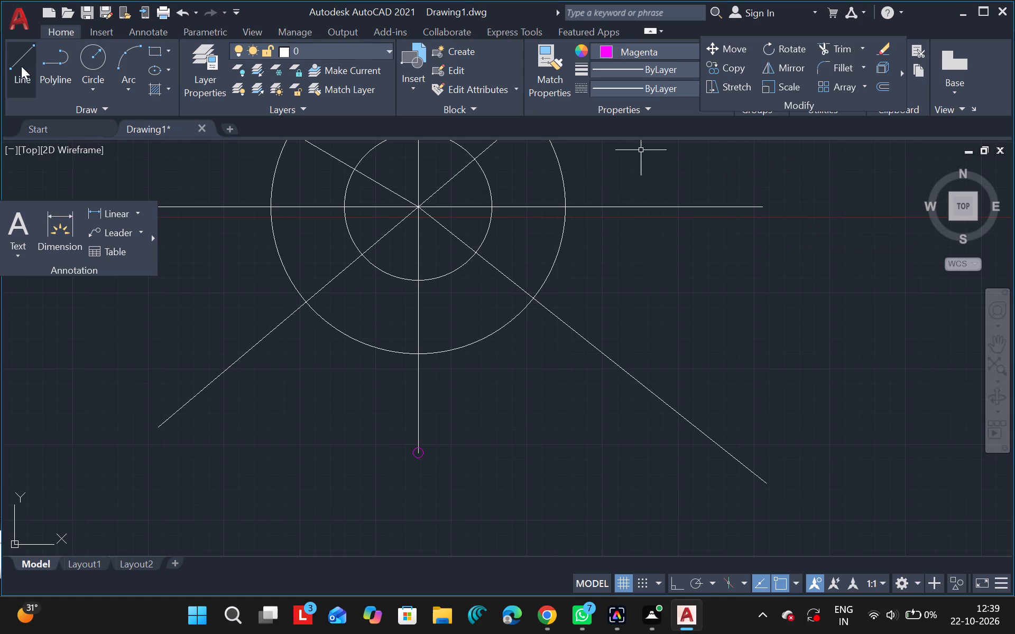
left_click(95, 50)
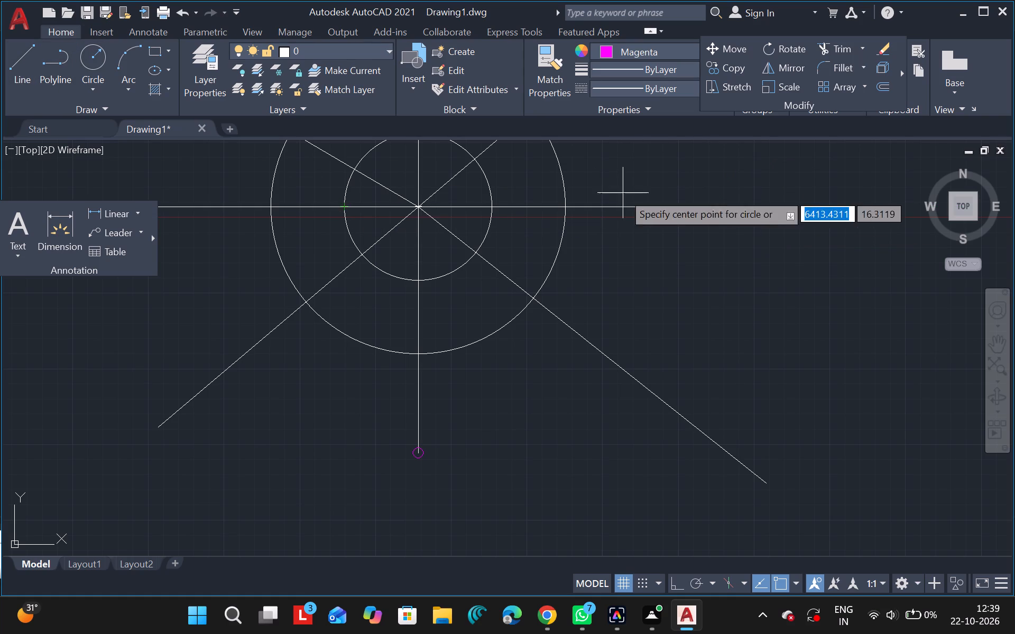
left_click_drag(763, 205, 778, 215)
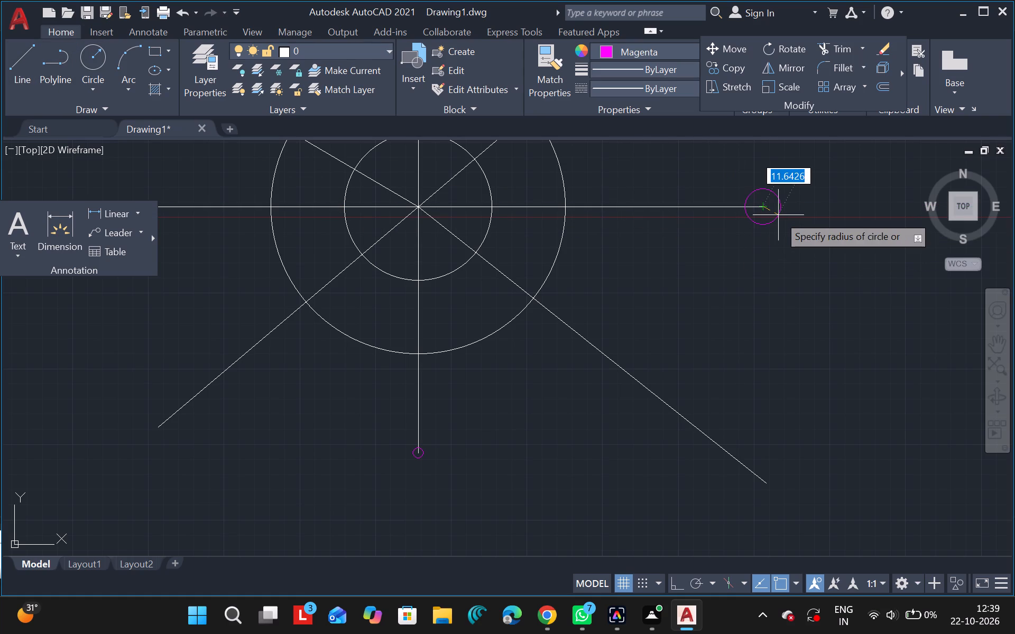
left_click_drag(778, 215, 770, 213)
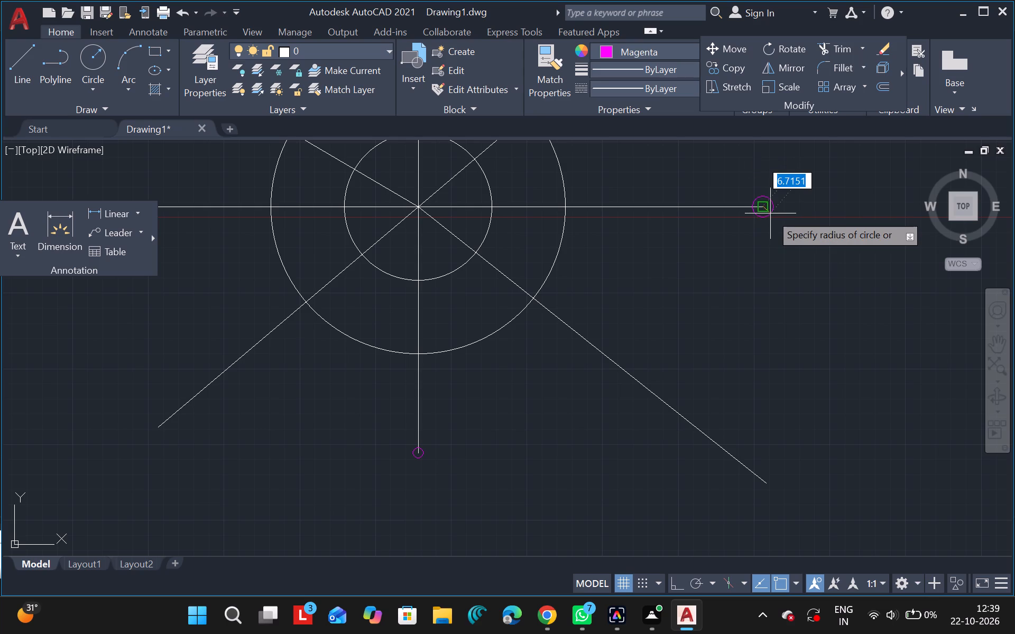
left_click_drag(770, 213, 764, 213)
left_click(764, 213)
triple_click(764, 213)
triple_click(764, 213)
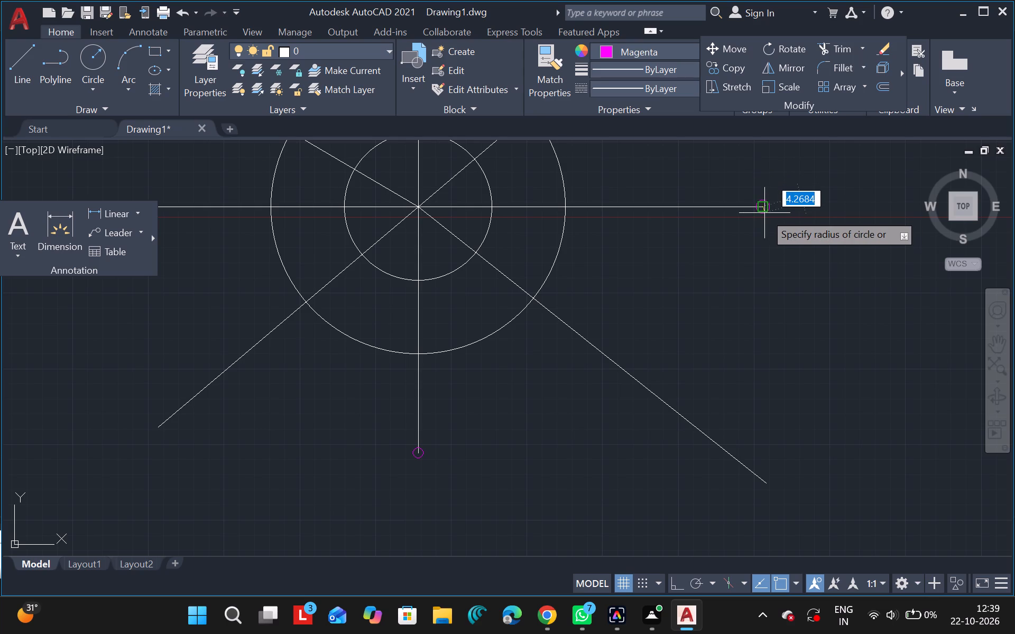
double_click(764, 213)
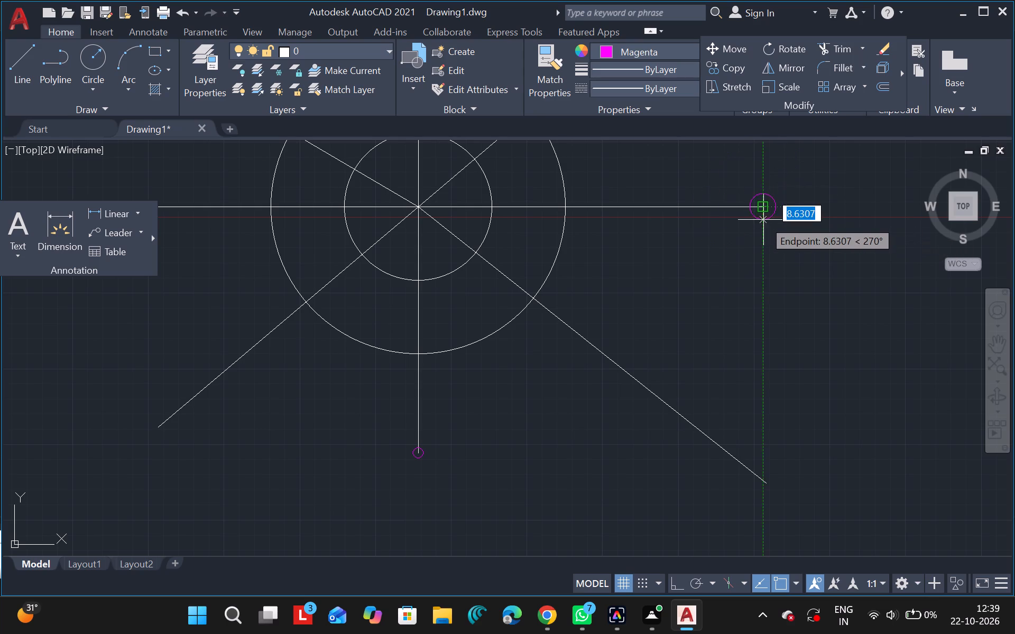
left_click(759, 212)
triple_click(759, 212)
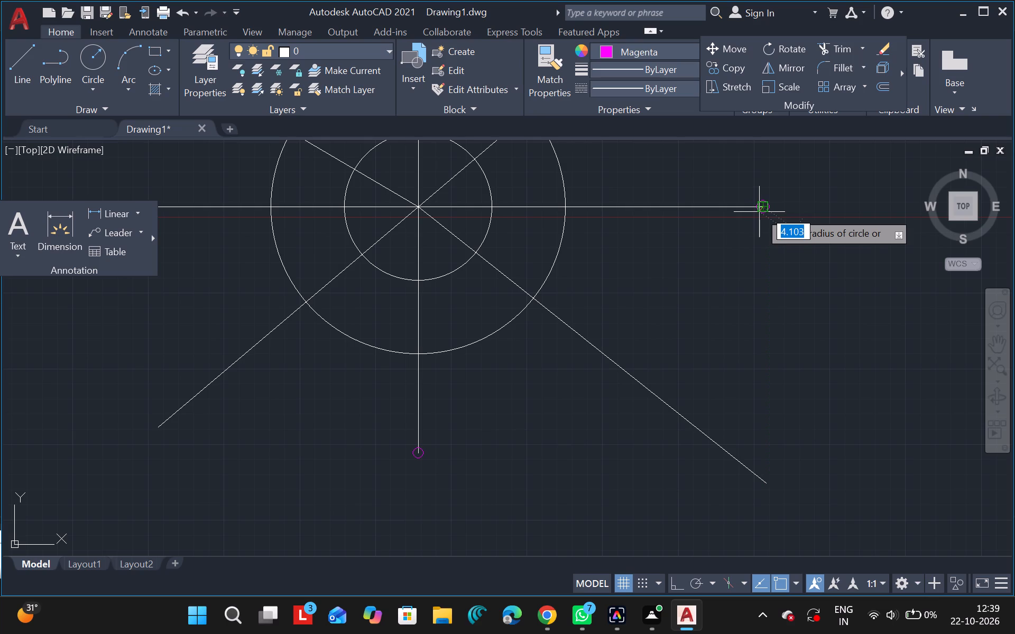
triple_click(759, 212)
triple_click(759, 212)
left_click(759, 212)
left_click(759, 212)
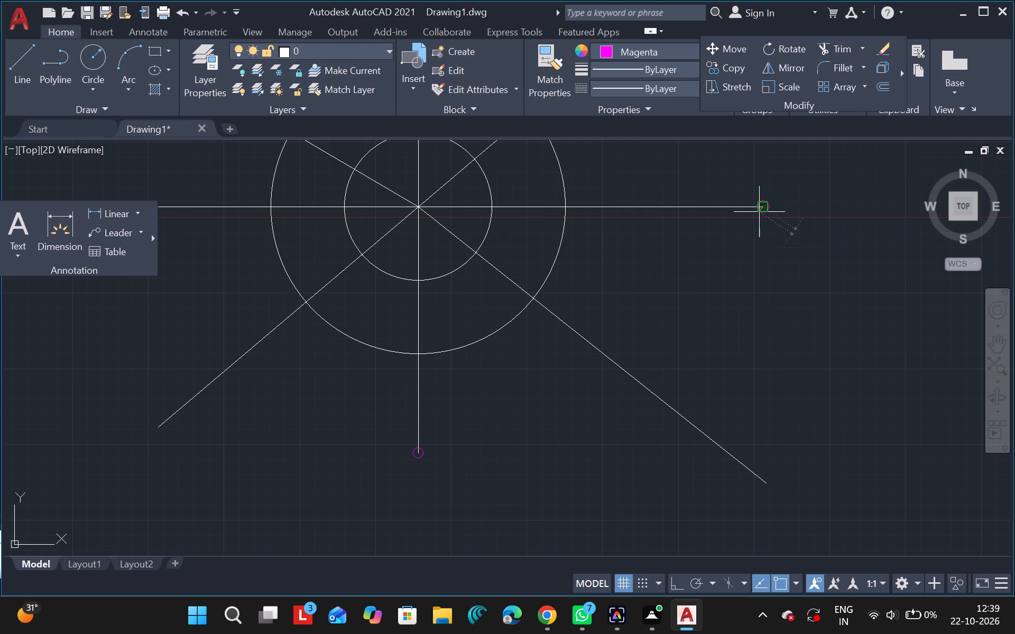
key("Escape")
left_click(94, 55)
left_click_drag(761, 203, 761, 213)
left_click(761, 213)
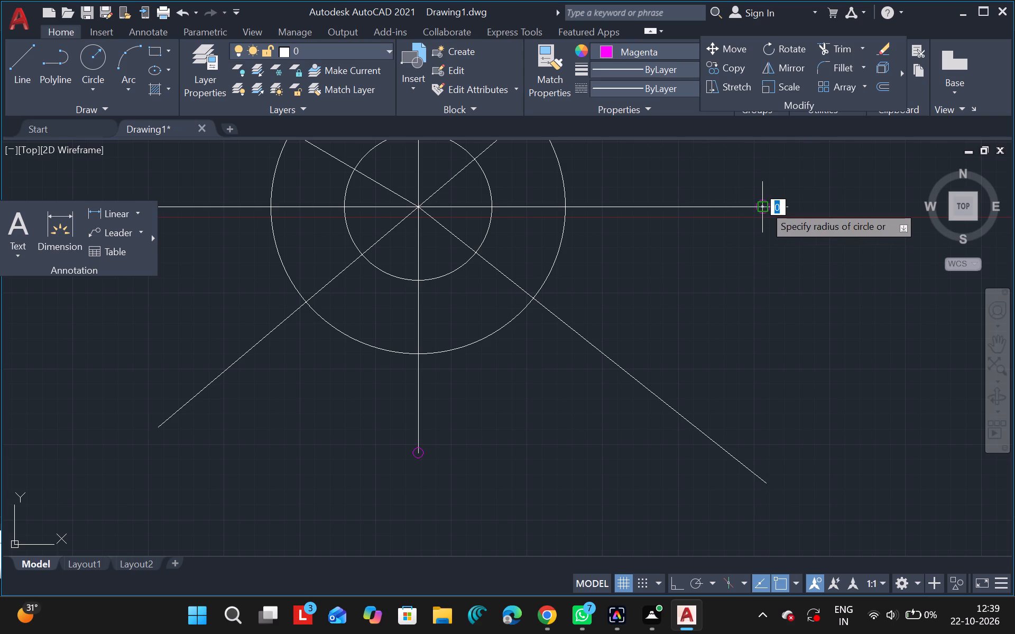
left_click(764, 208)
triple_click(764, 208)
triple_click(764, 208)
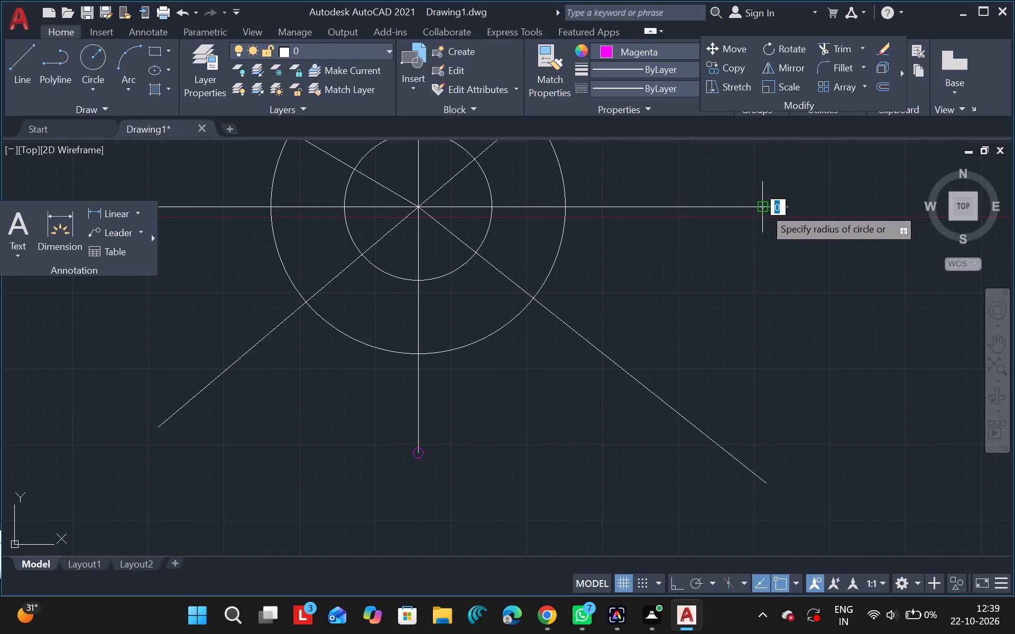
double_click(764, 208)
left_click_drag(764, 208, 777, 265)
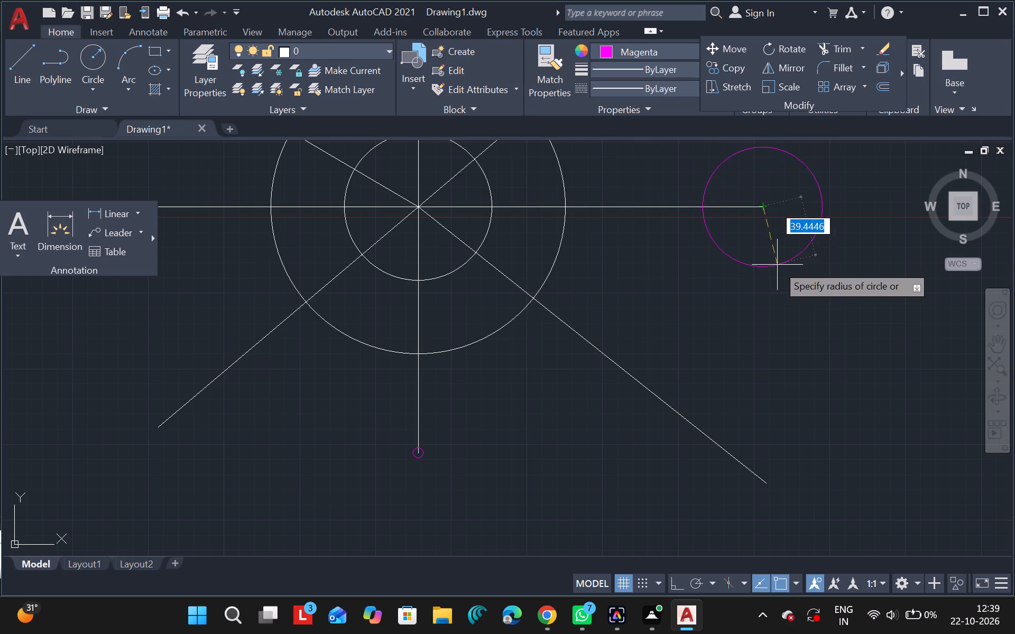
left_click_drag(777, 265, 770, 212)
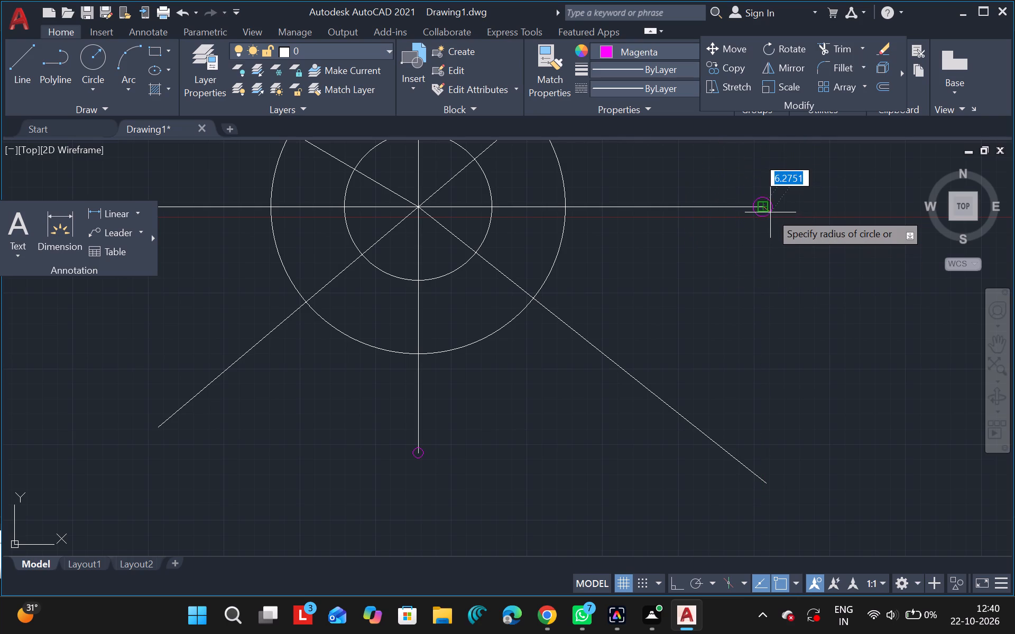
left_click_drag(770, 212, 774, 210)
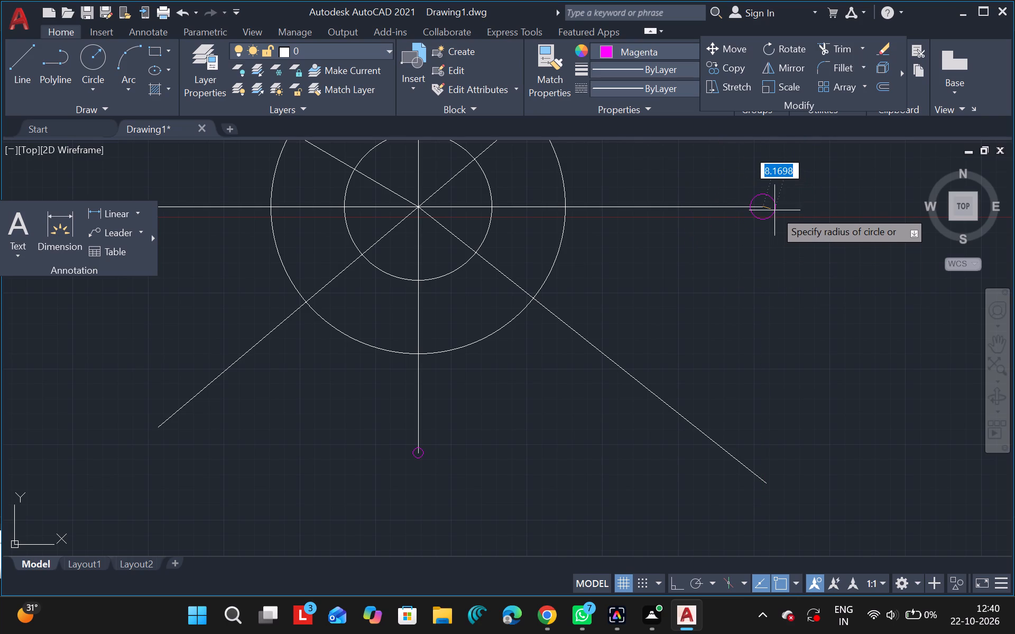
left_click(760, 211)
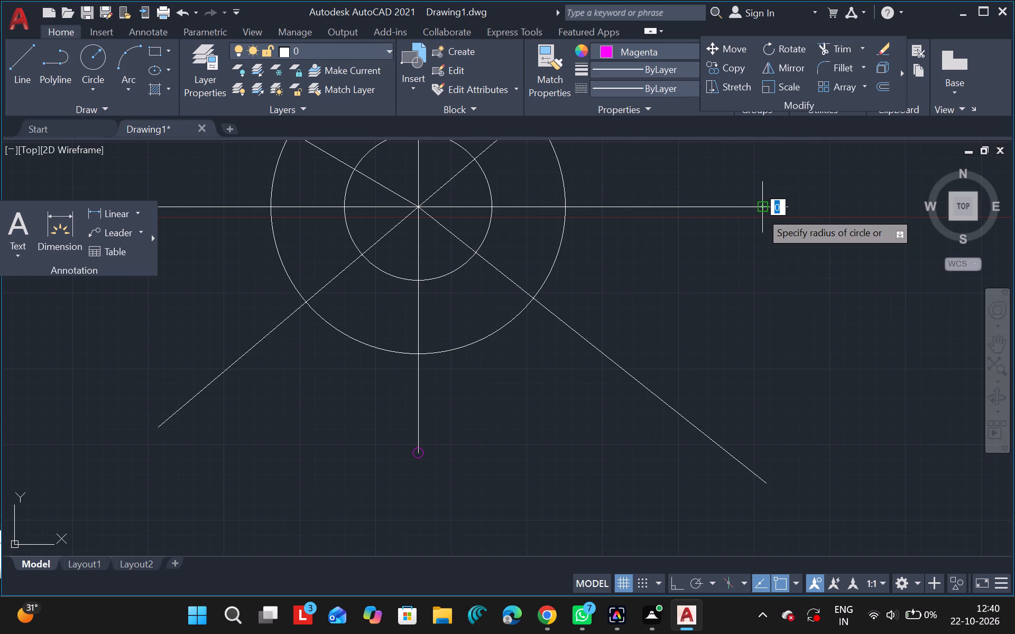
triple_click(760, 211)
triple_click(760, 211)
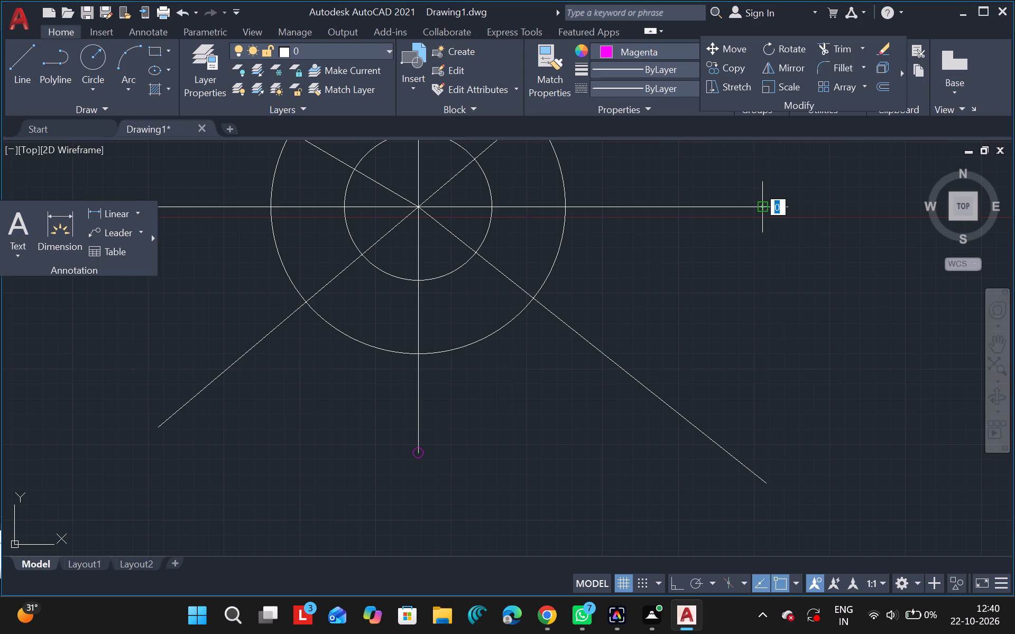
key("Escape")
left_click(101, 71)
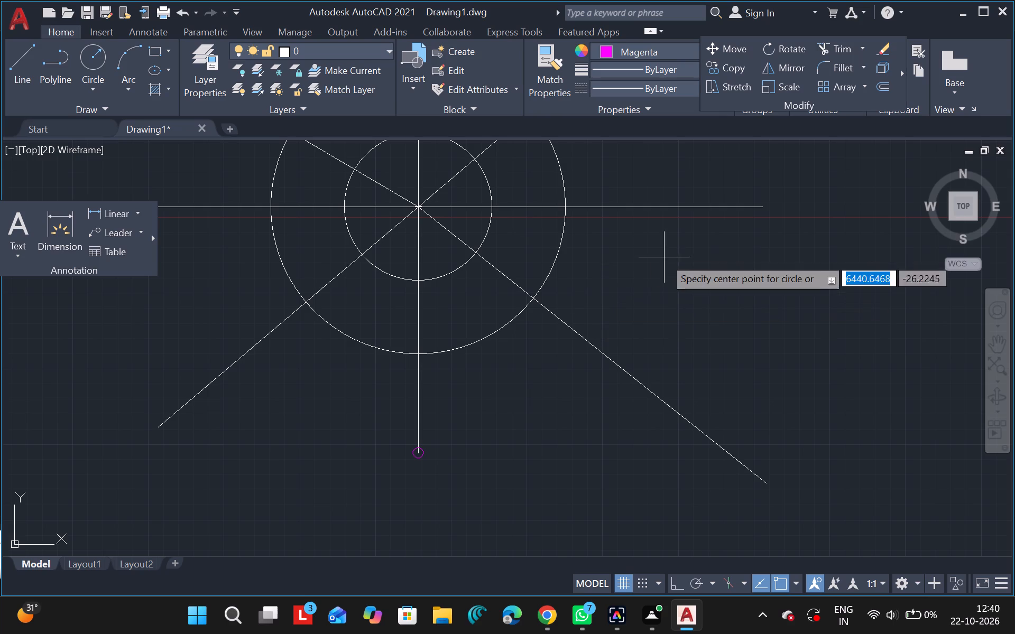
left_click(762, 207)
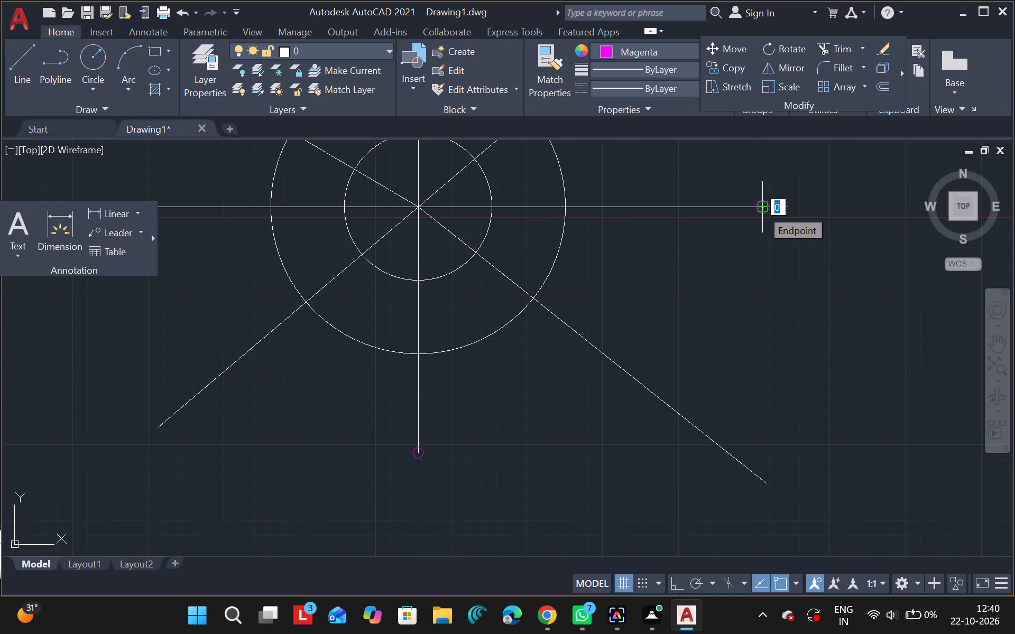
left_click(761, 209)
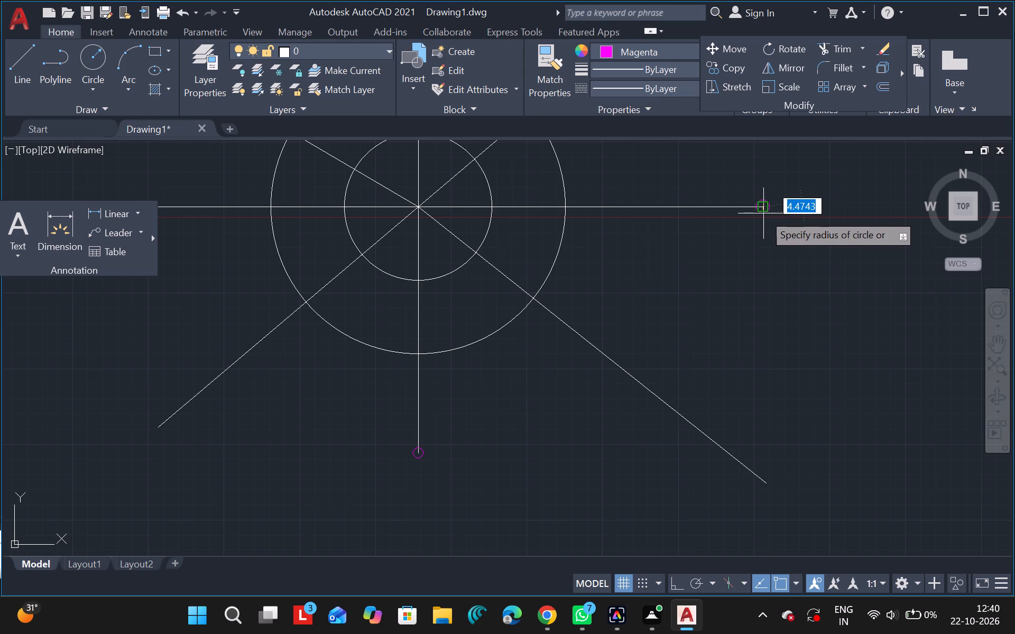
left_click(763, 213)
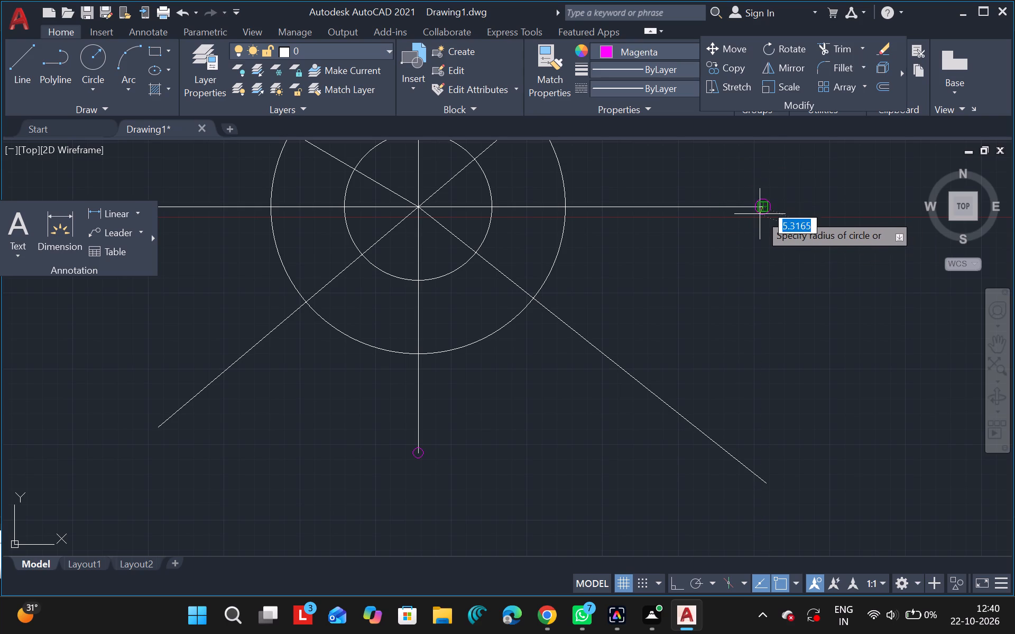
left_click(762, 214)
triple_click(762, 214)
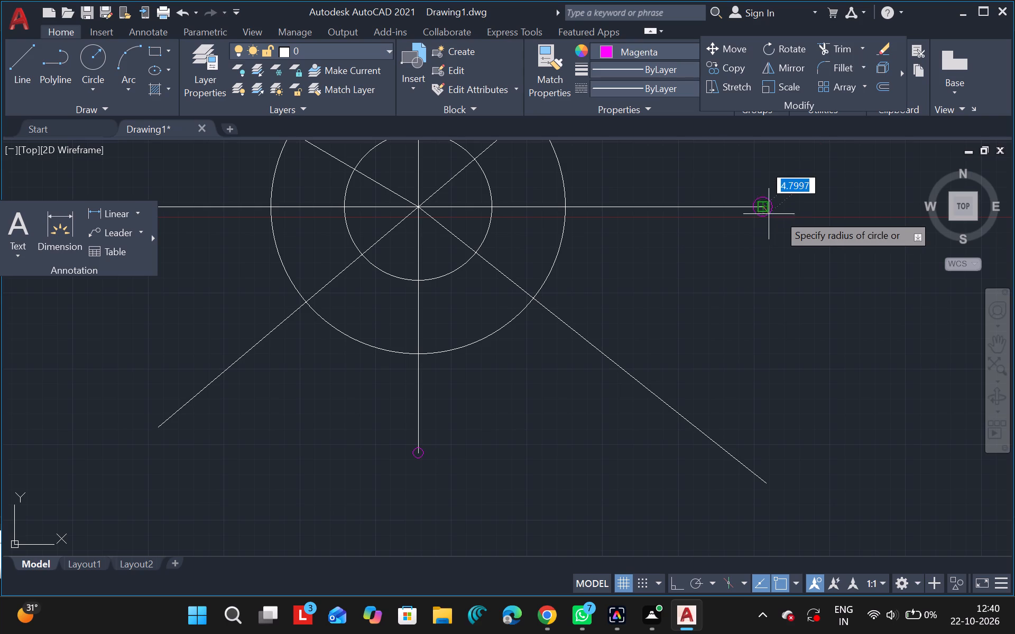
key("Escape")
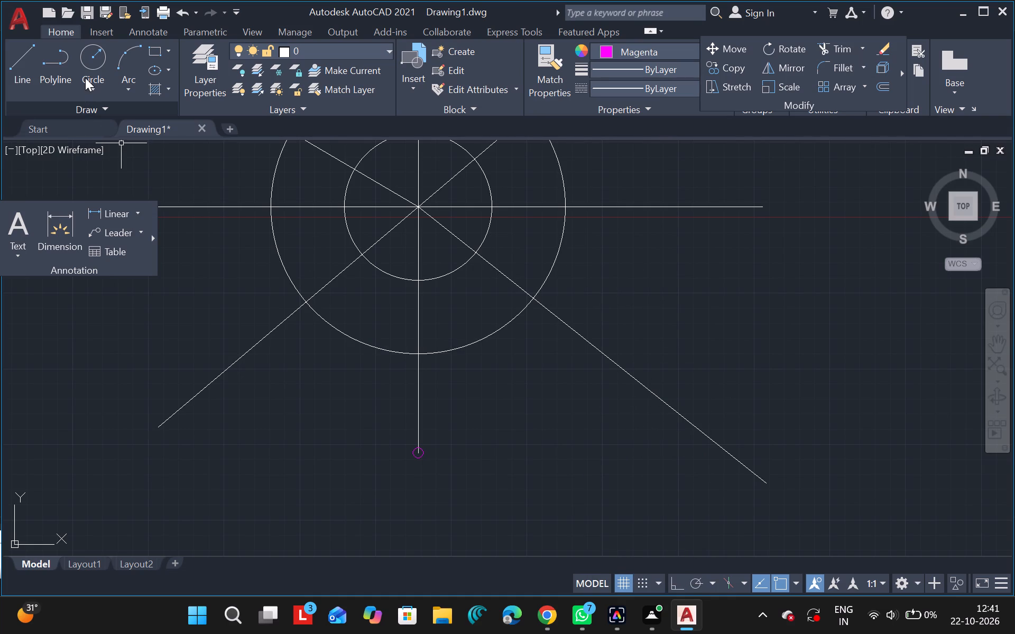
Draw a small magenta circle centred on the right end of the symbol's horizontal line, accepting the default radius.
left_click(94, 57)
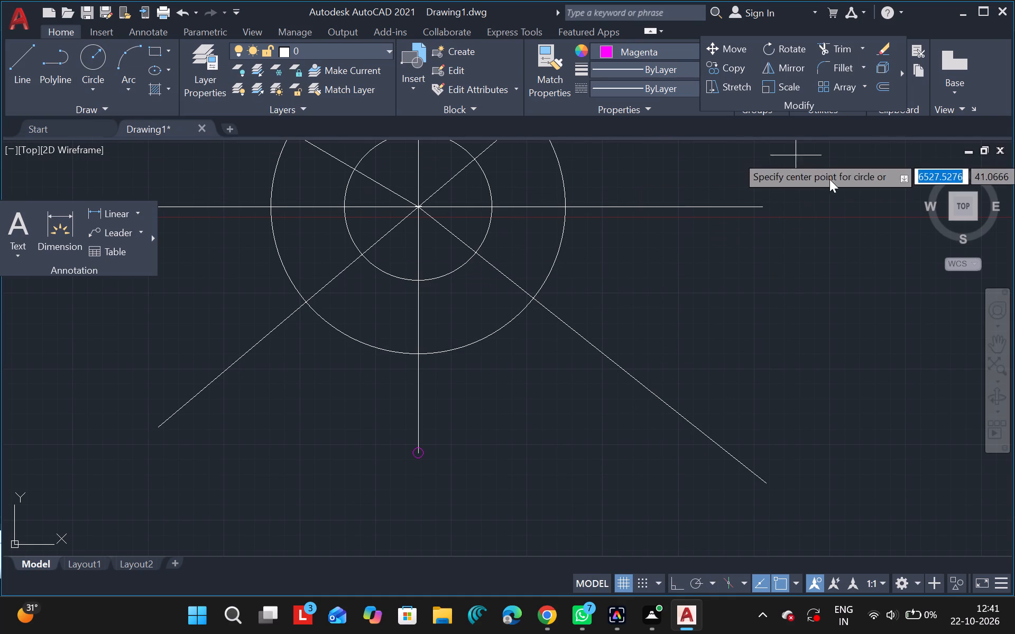
left_click(767, 208)
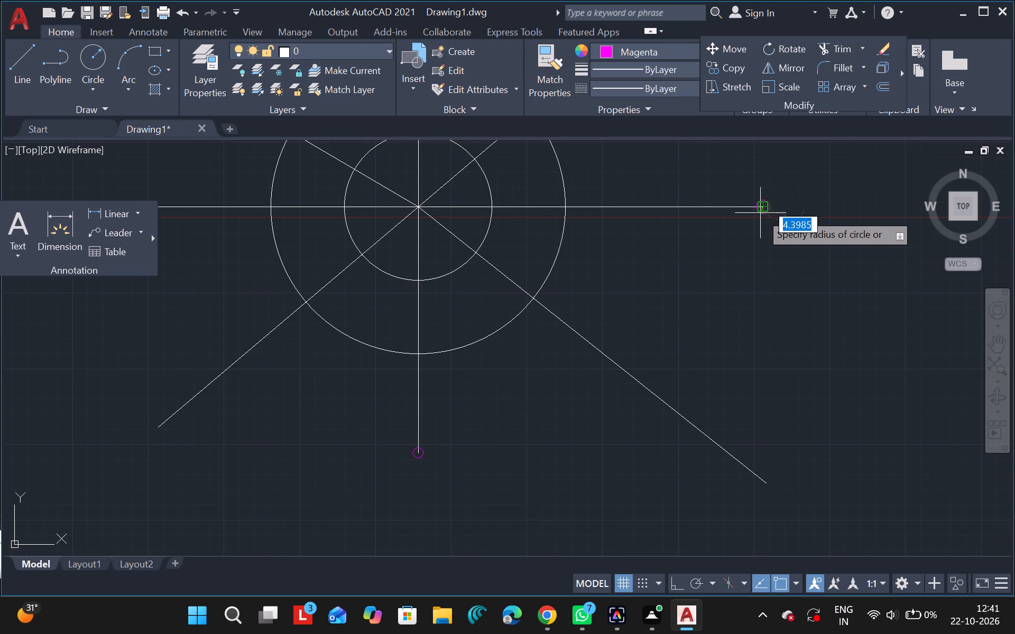
left_click(759, 212)
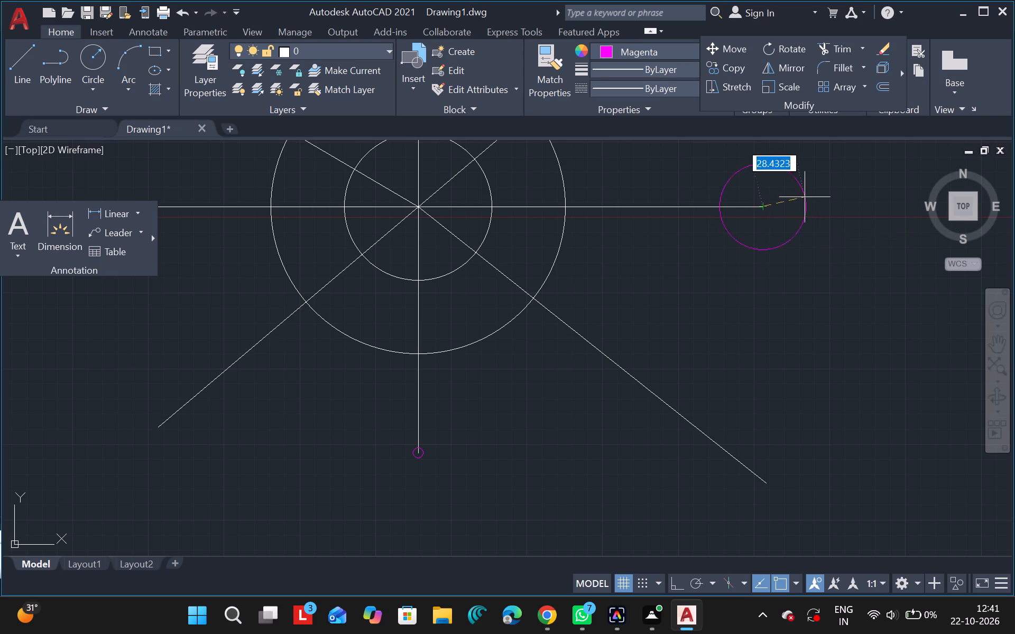
left_click(763, 209)
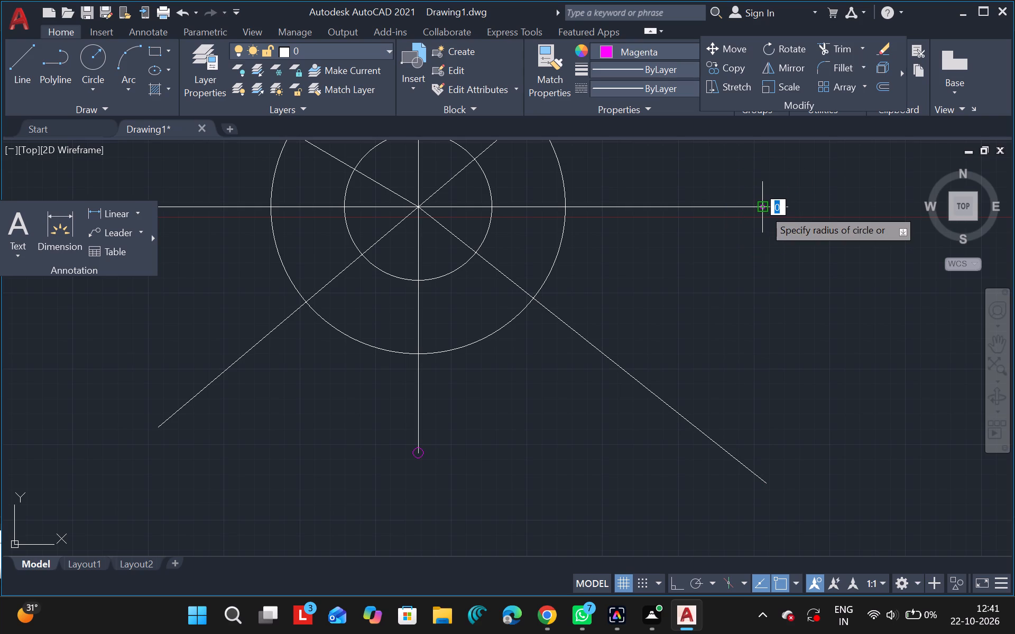
triple_click(763, 209)
key("Return")
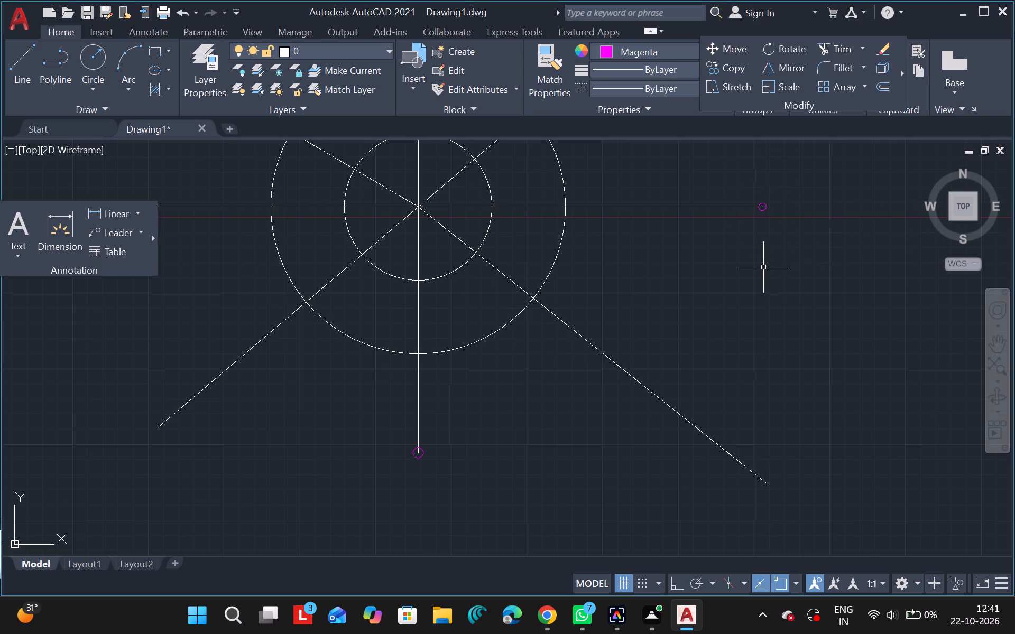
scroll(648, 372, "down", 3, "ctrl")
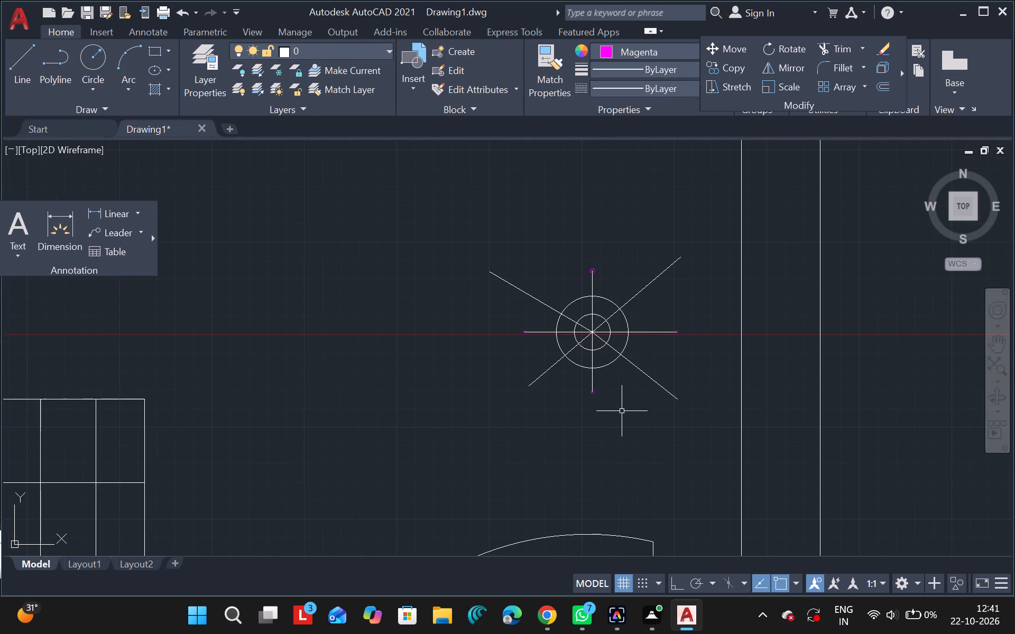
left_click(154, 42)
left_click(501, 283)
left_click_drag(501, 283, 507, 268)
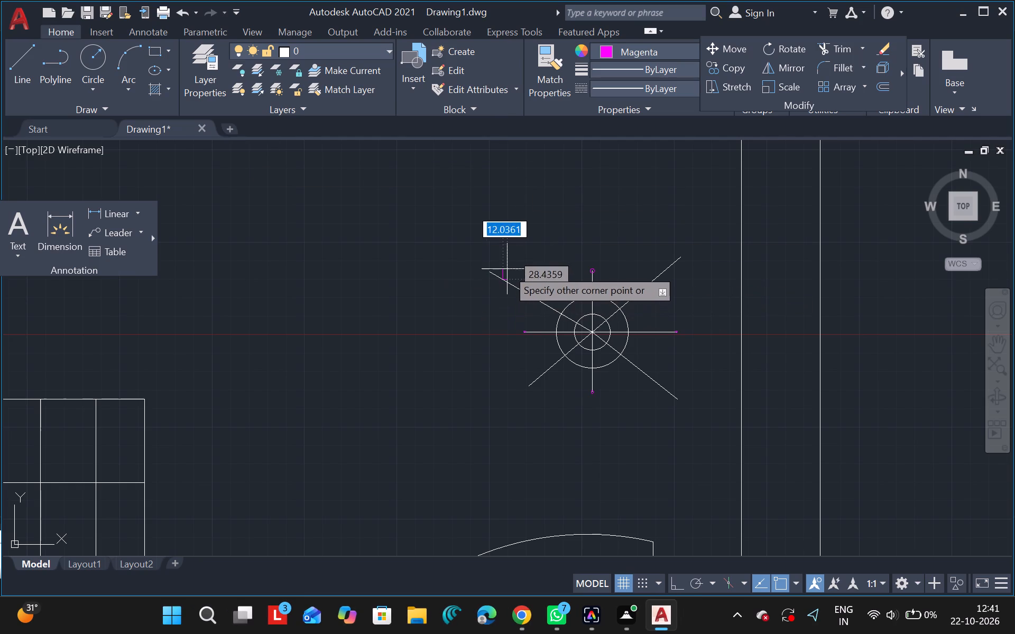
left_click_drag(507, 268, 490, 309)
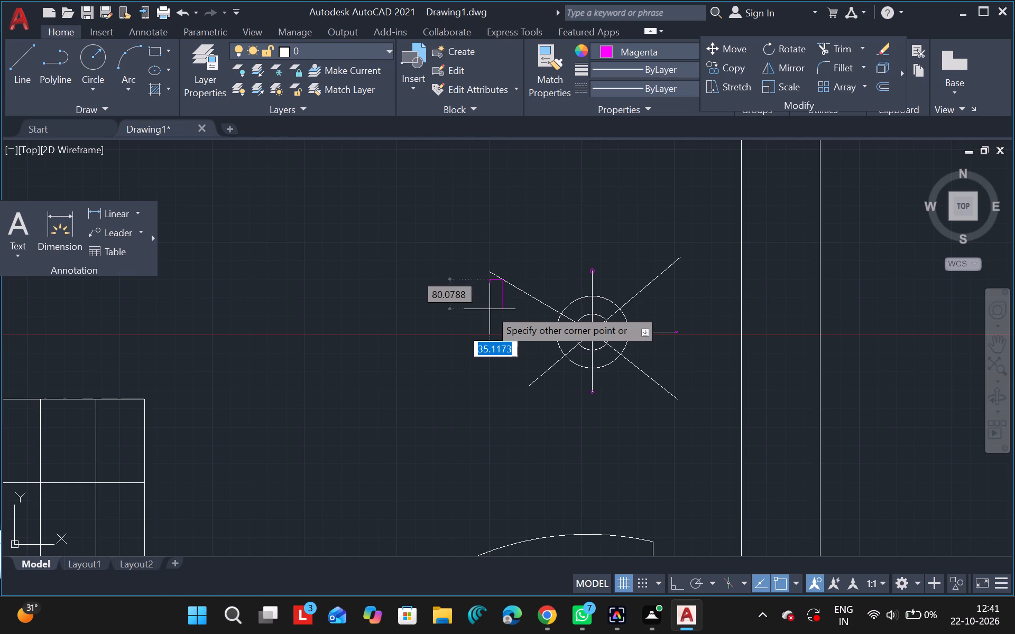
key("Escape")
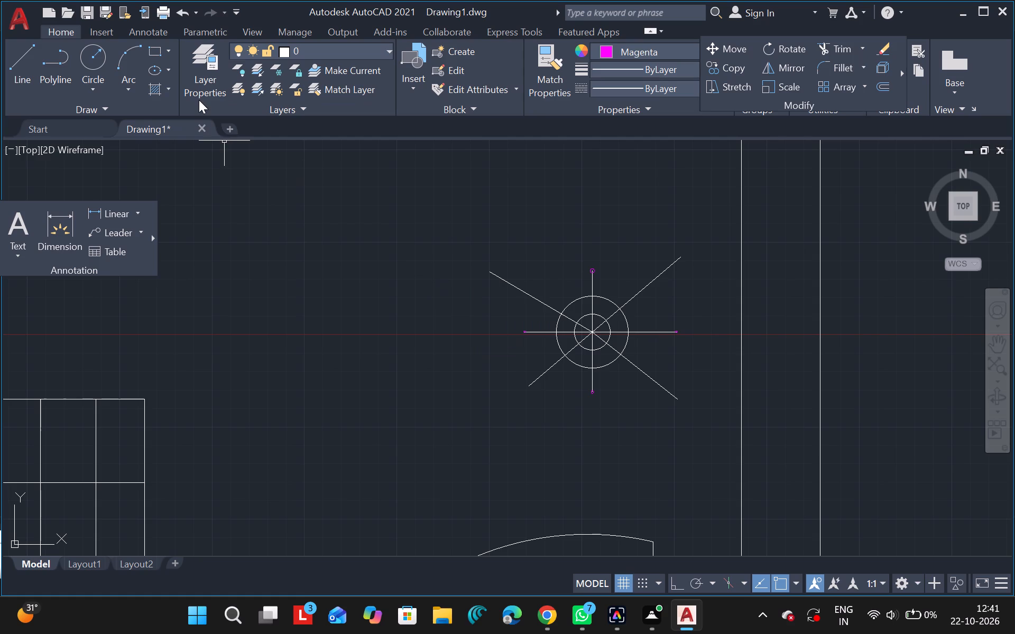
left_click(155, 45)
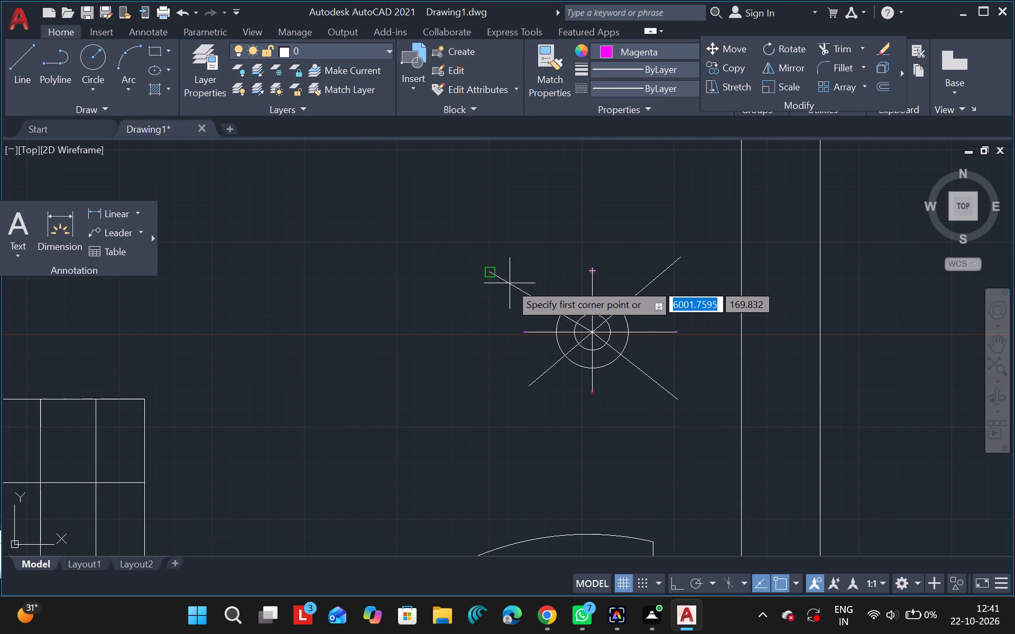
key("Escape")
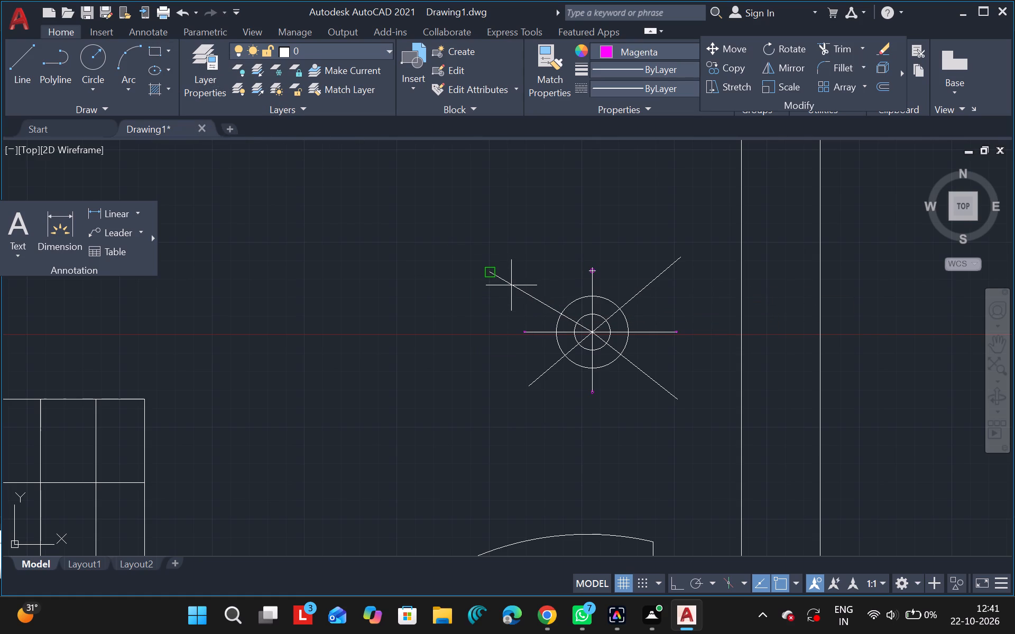
Delete the symbol's upper-left diagonal line.
left_click(511, 285)
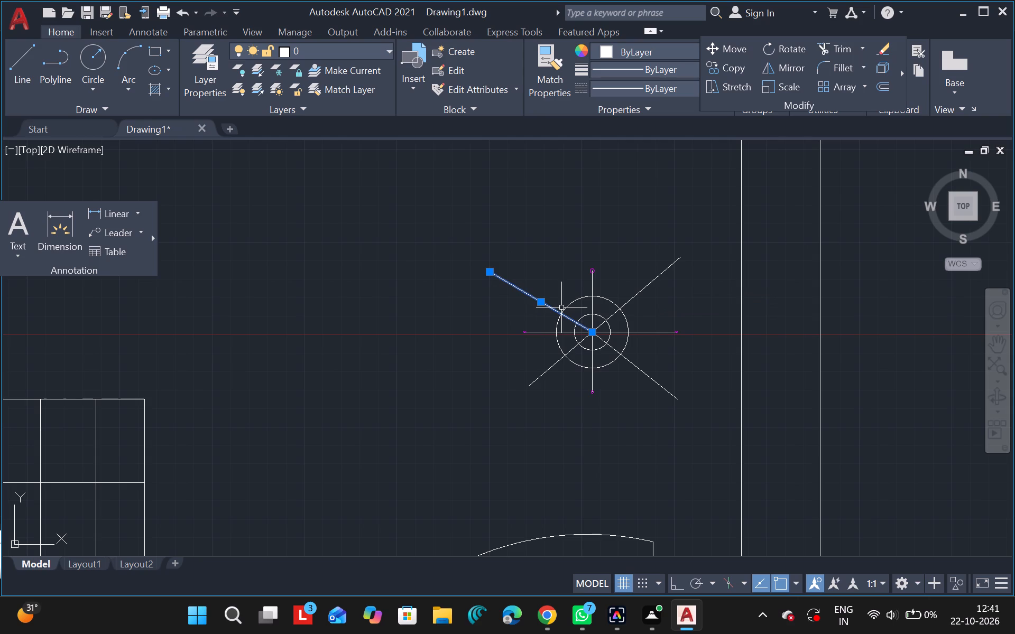
key("Delete")
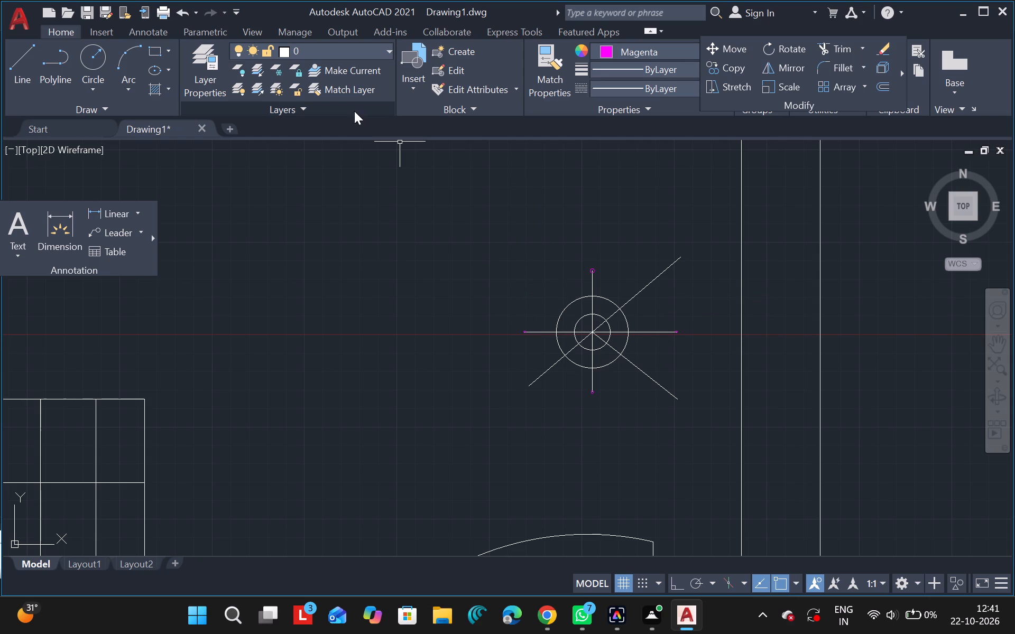
Undock the Draw tool group and float it over the drawing area.
left_click_drag(19, 66, 346, 240)
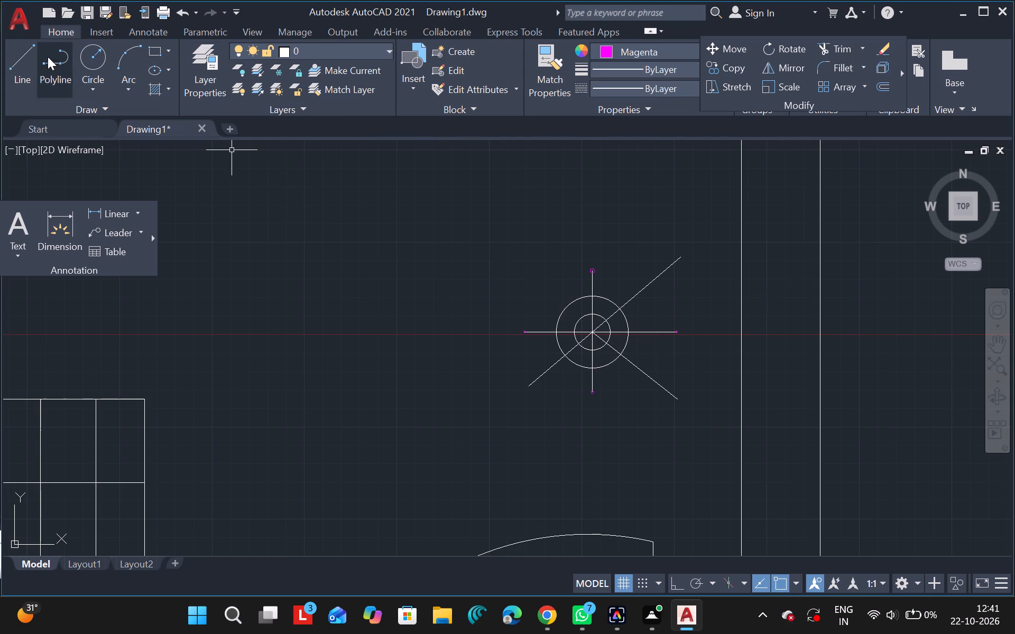
left_click(6, 51)
left_click_drag(6, 51, 173, 151)
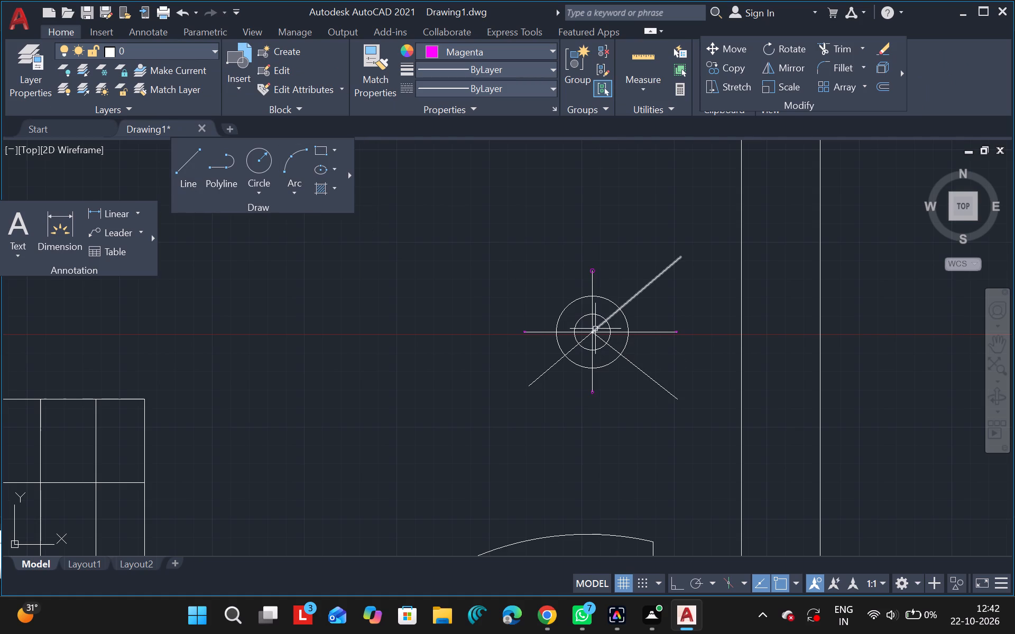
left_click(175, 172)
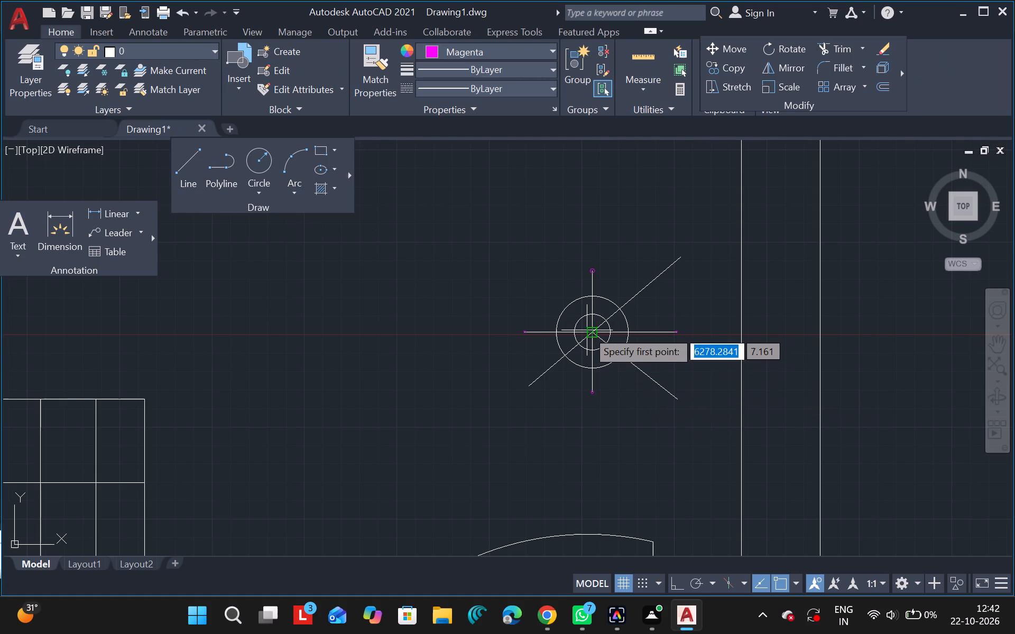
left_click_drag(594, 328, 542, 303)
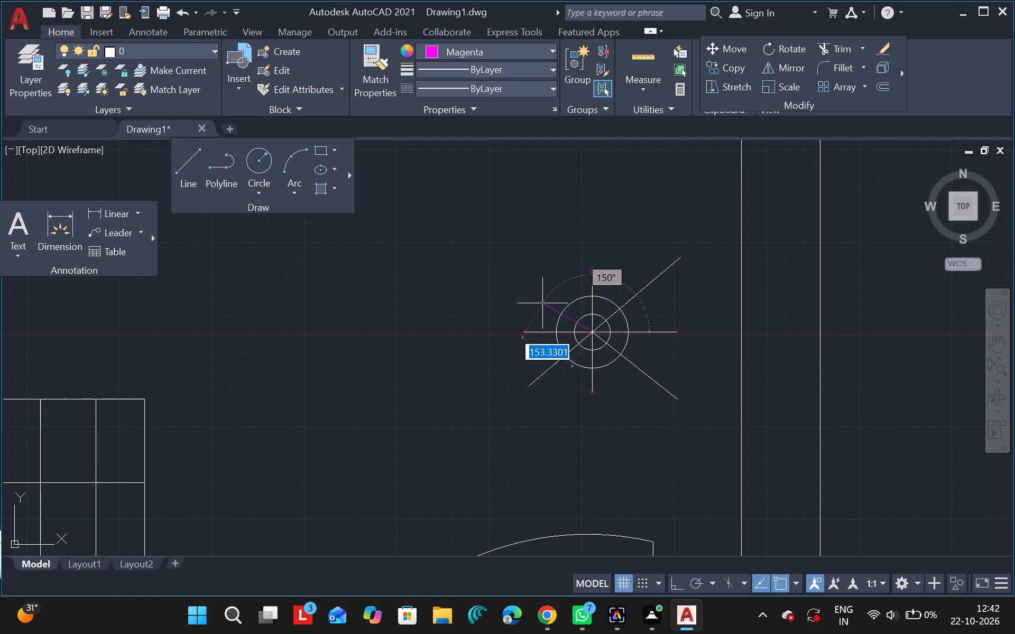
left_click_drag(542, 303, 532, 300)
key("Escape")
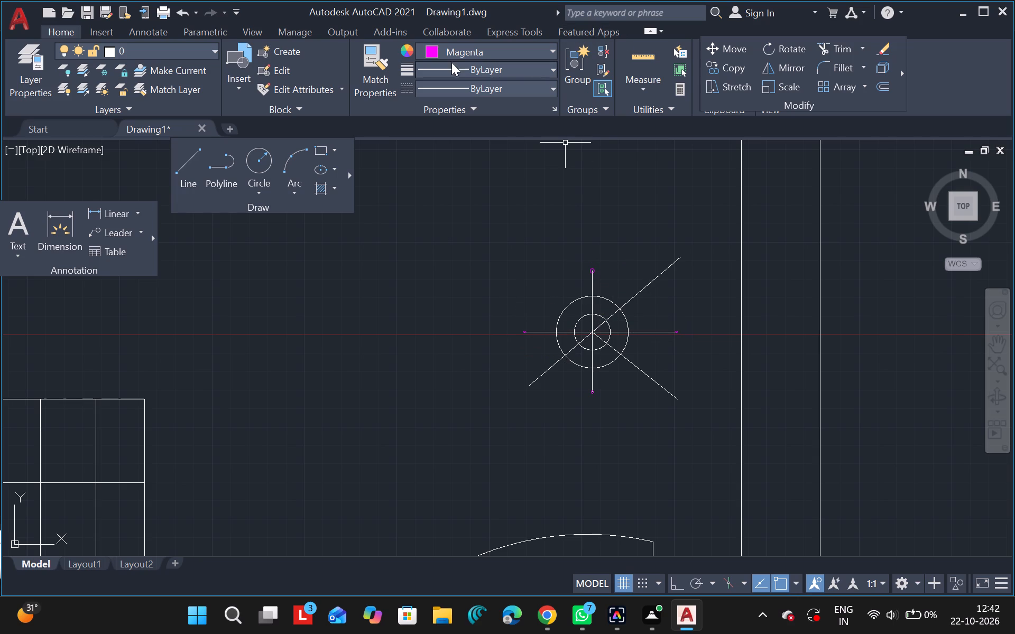
Set the object colour to ByLayer and draw a line from the symbol's centre about 246 units long at 141°.
left_click(432, 53)
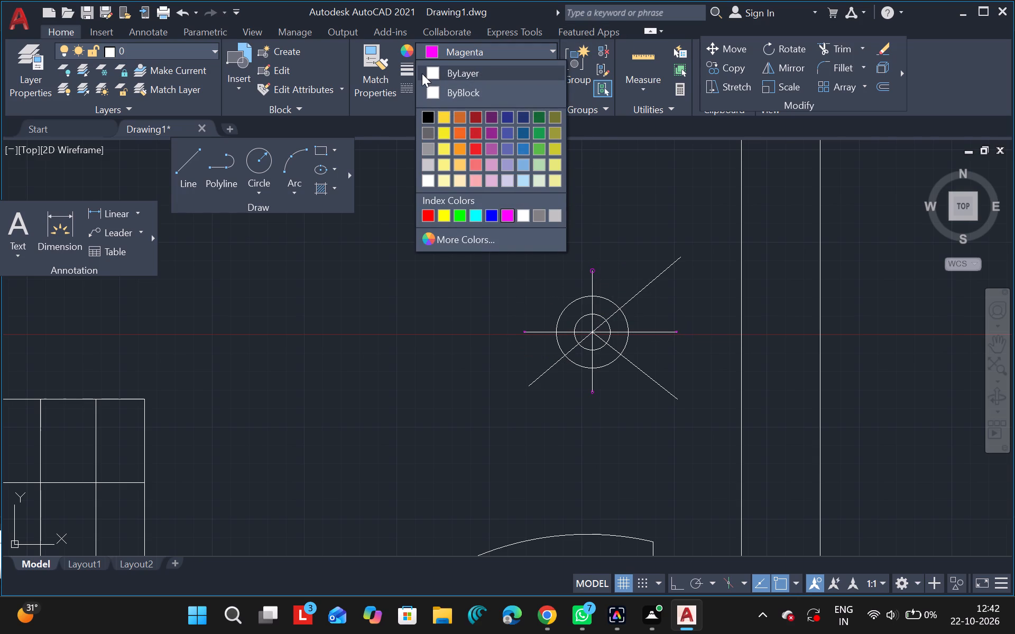
left_click(423, 72)
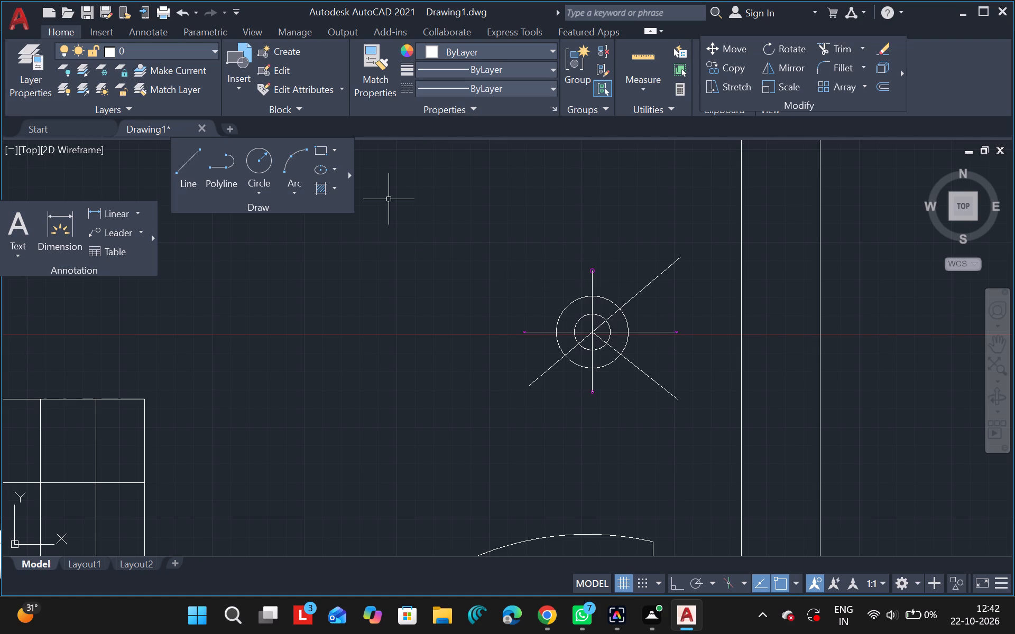
left_click(198, 165)
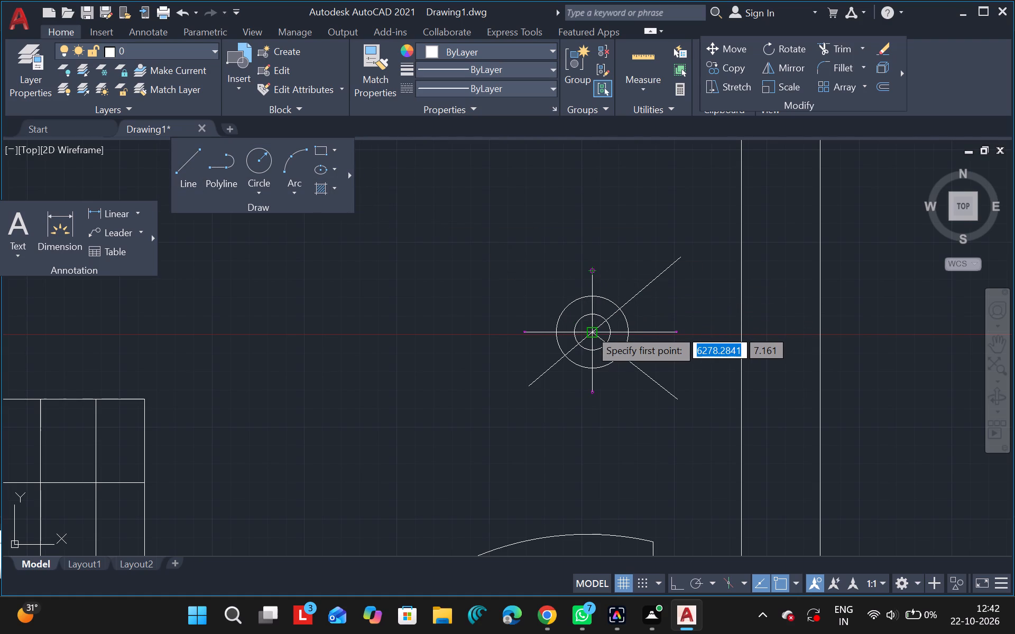
left_click_drag(589, 329, 528, 287)
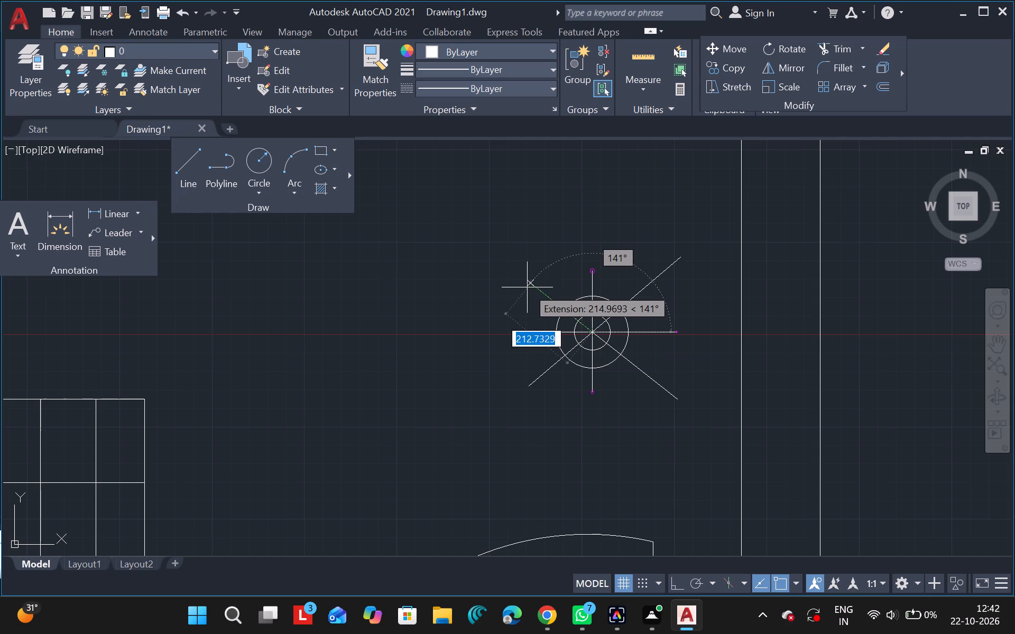
left_click_drag(528, 287, 533, 290)
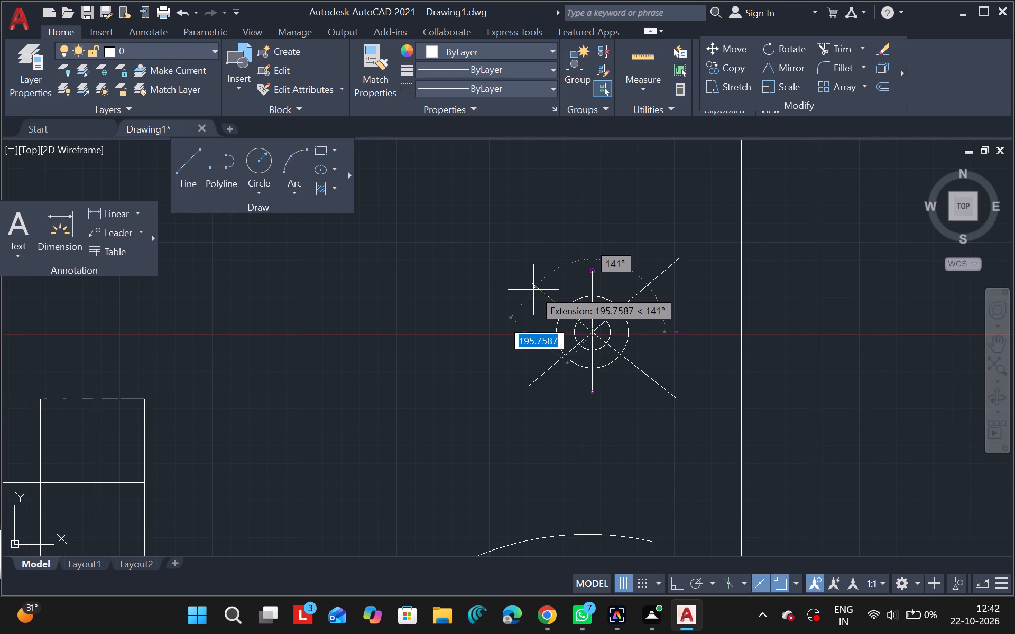
left_click(516, 282)
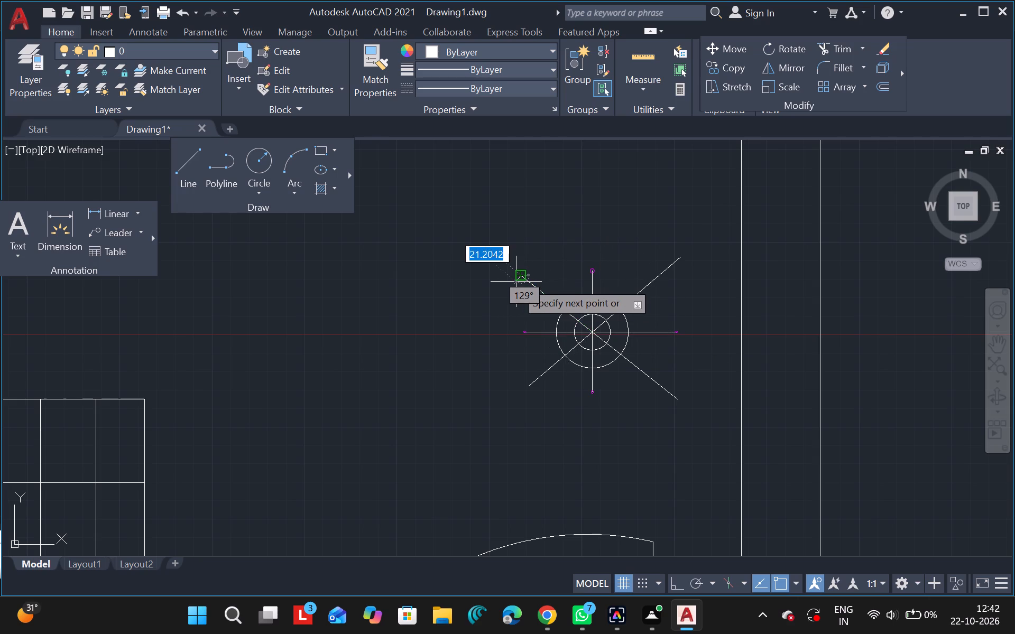
left_click(516, 282)
key("Escape")
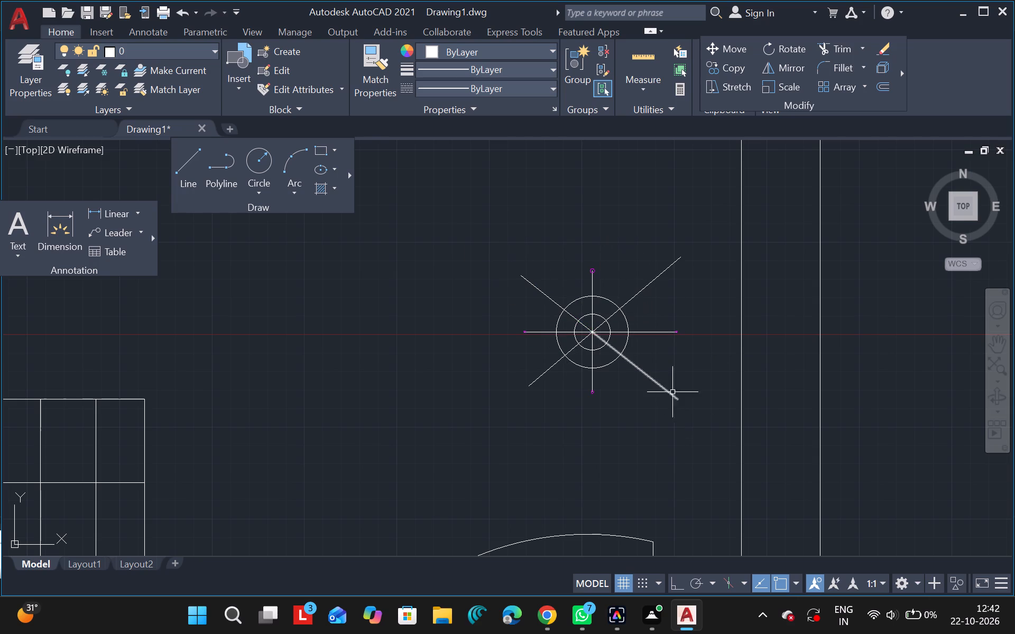
Delete the symbol's upper-right diagonal line.
left_click(647, 282)
key("Delete")
Draw a line from the symbol's centre about 236 units long at 40°, ending level with the upper-left diagonal's outer end.
left_click(195, 178)
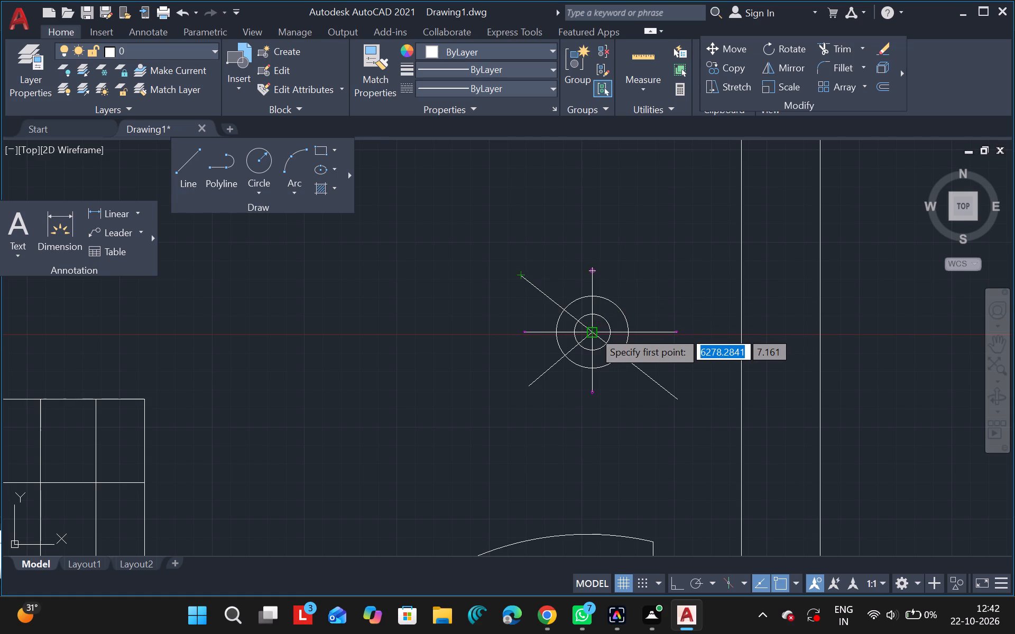
left_click_drag(593, 331, 661, 269)
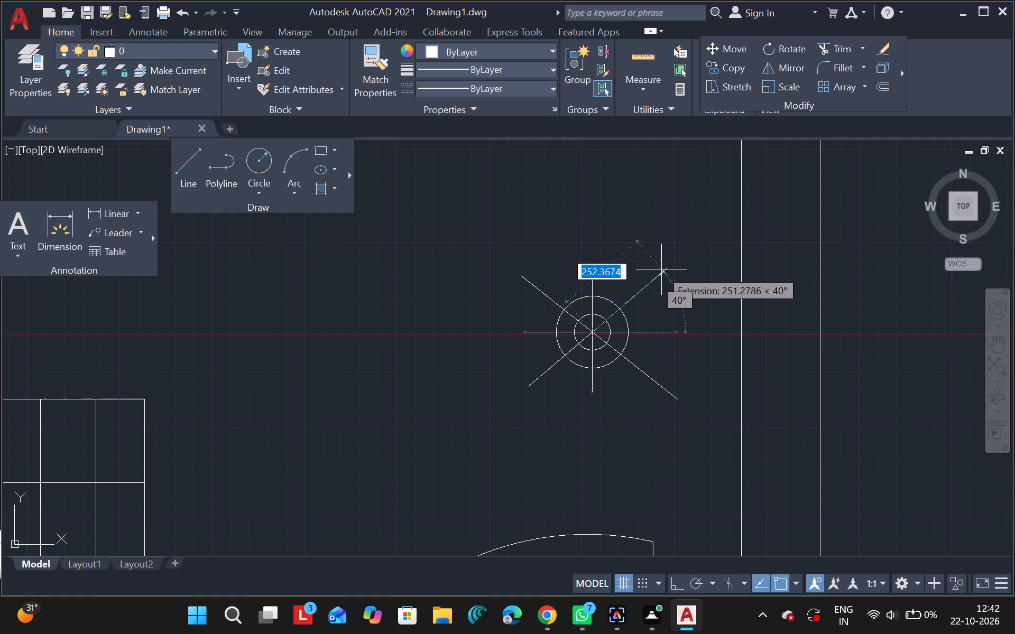
left_click_drag(661, 269, 525, 276)
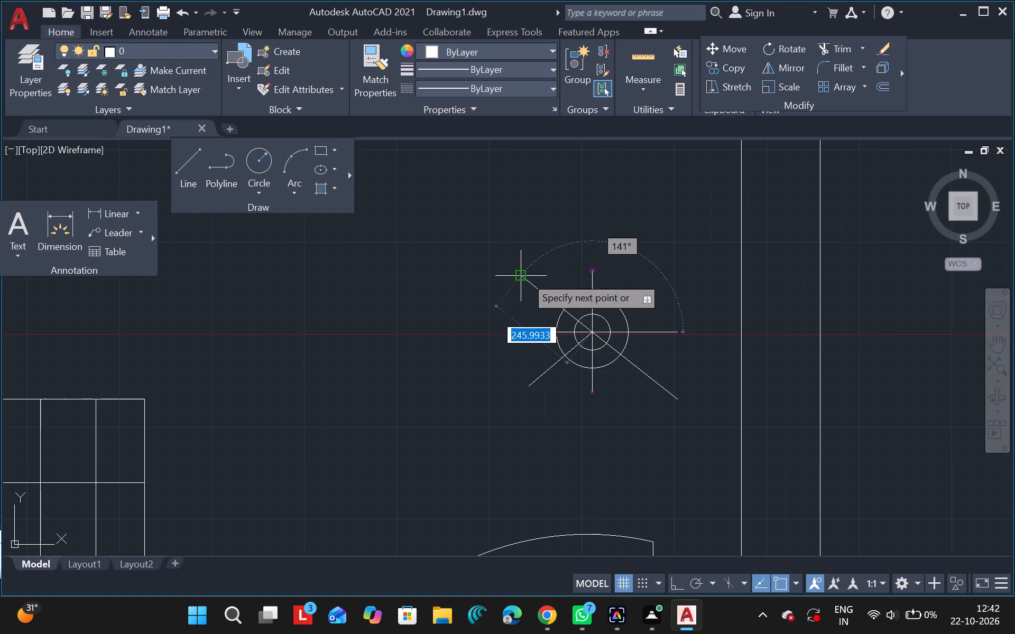
left_click_drag(525, 276, 654, 263)
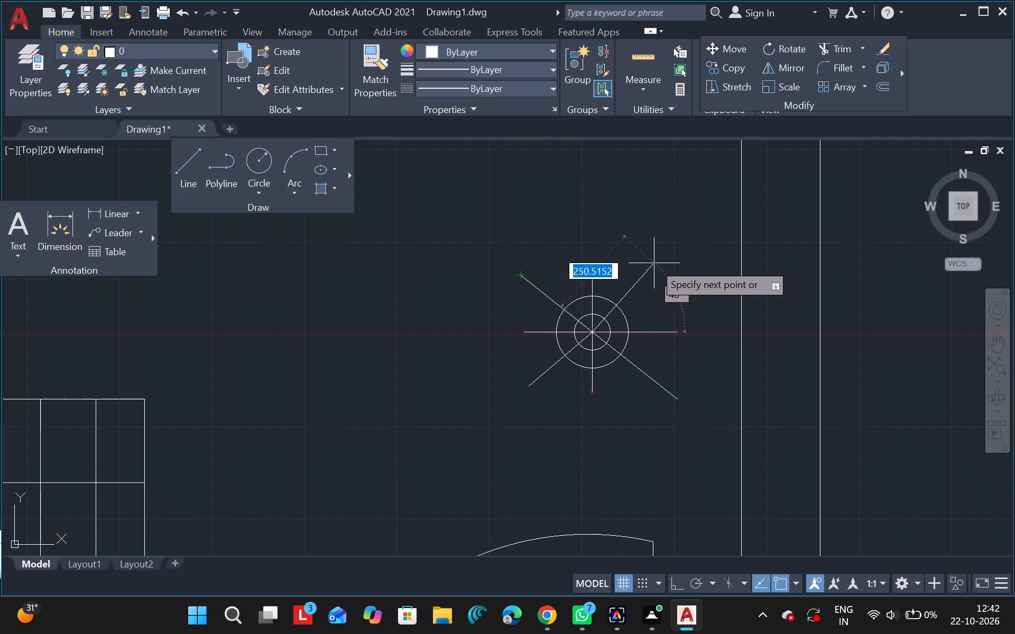
left_click_drag(654, 263, 610, 269)
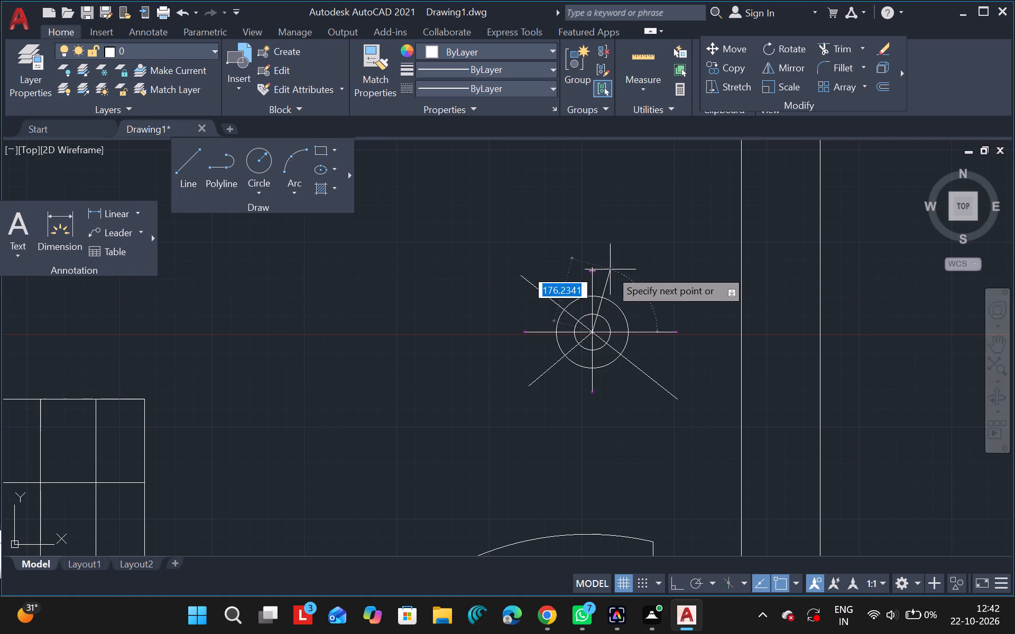
left_click_drag(610, 269, 662, 267)
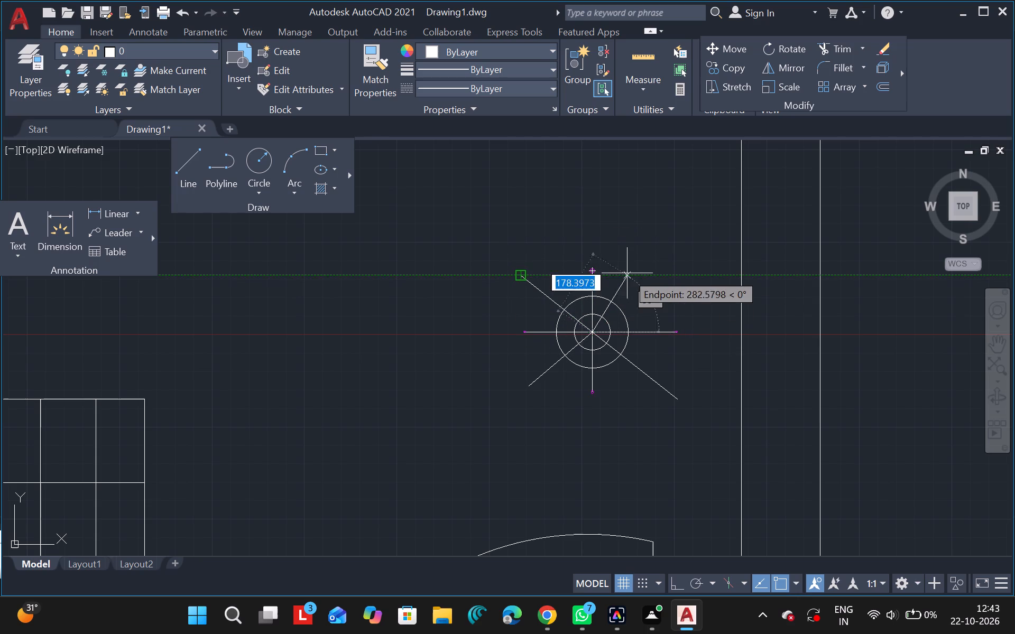
left_click(656, 268)
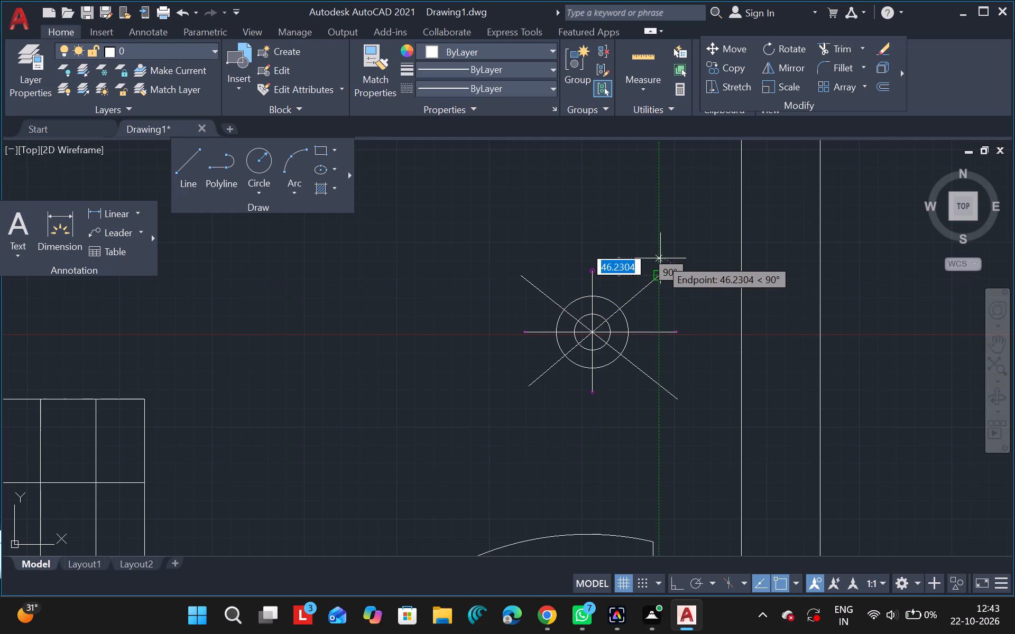
key("Escape")
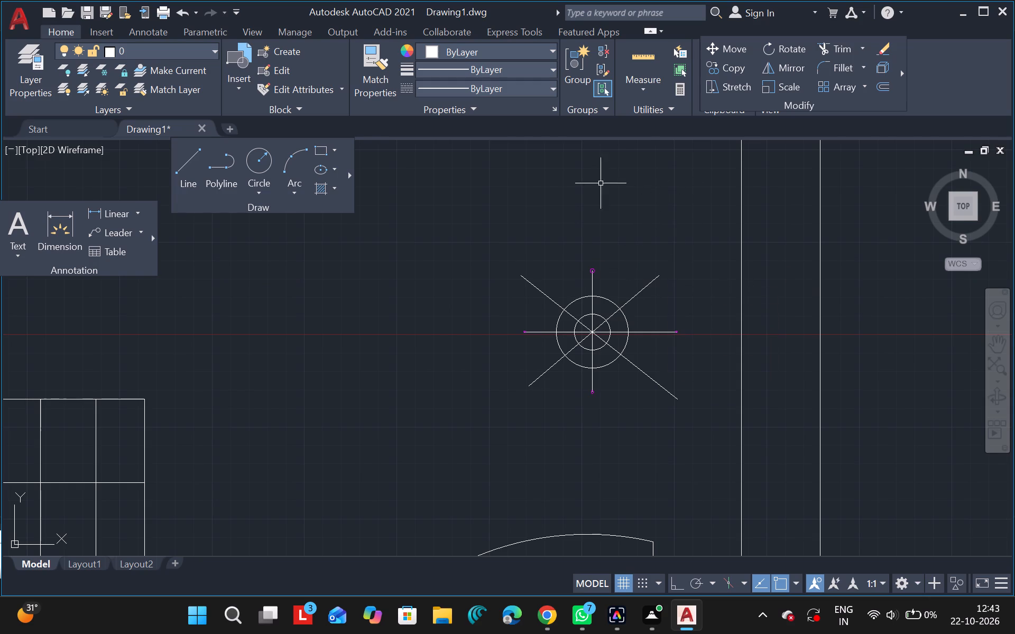
Delete the symbol's lower-left and lower-right diagonal lines.
left_click(537, 378)
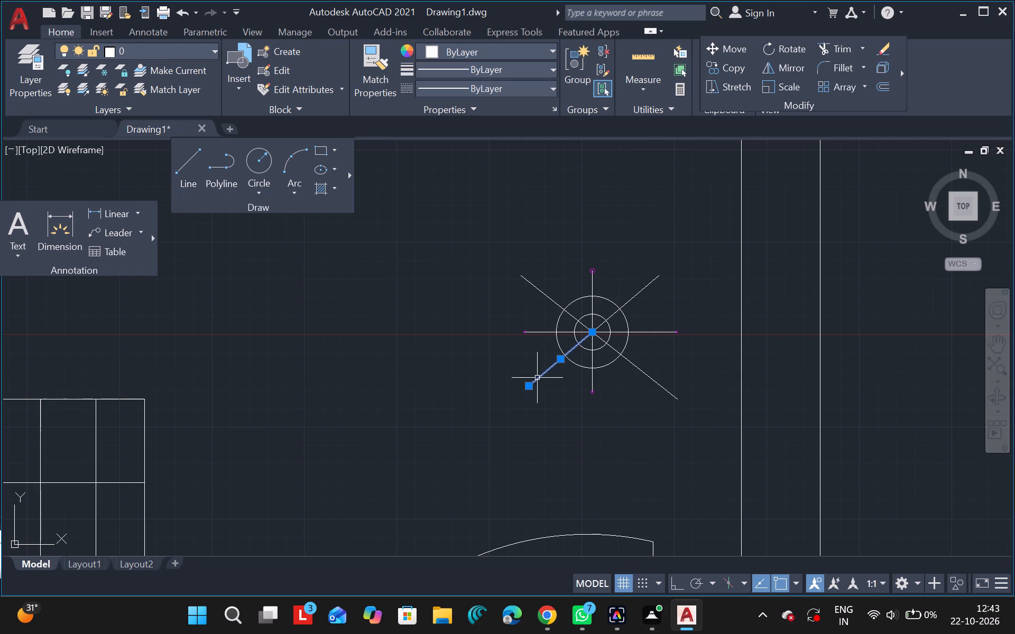
left_click(633, 362)
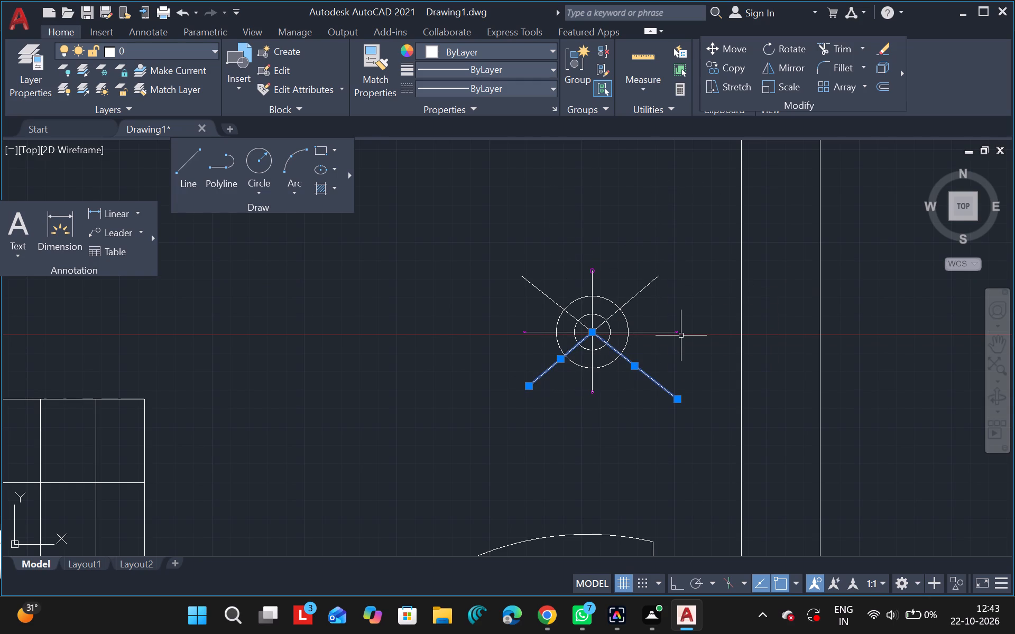
key("Delete")
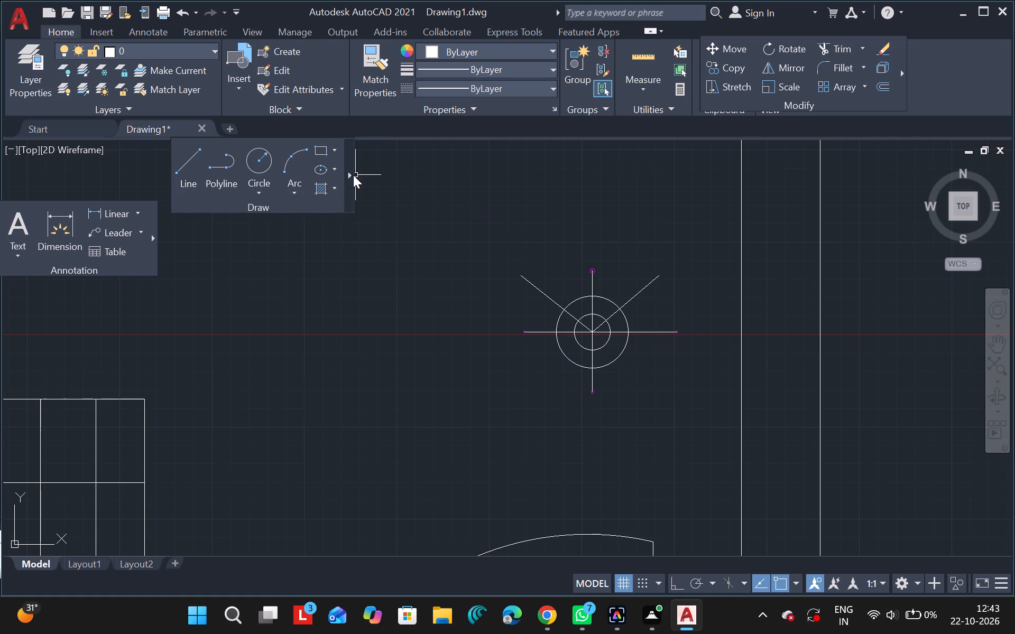
Draw a line from the symbol's centre about 253 units long at 220°, ending directly below the upper-left diagonal's outer end.
left_click(179, 170)
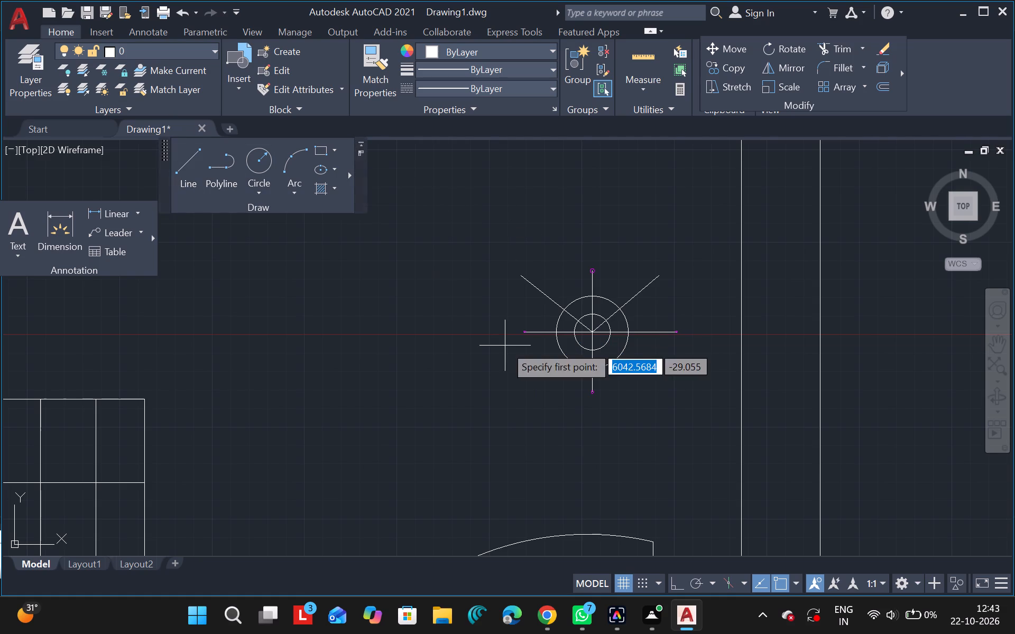
left_click_drag(592, 332, 514, 270)
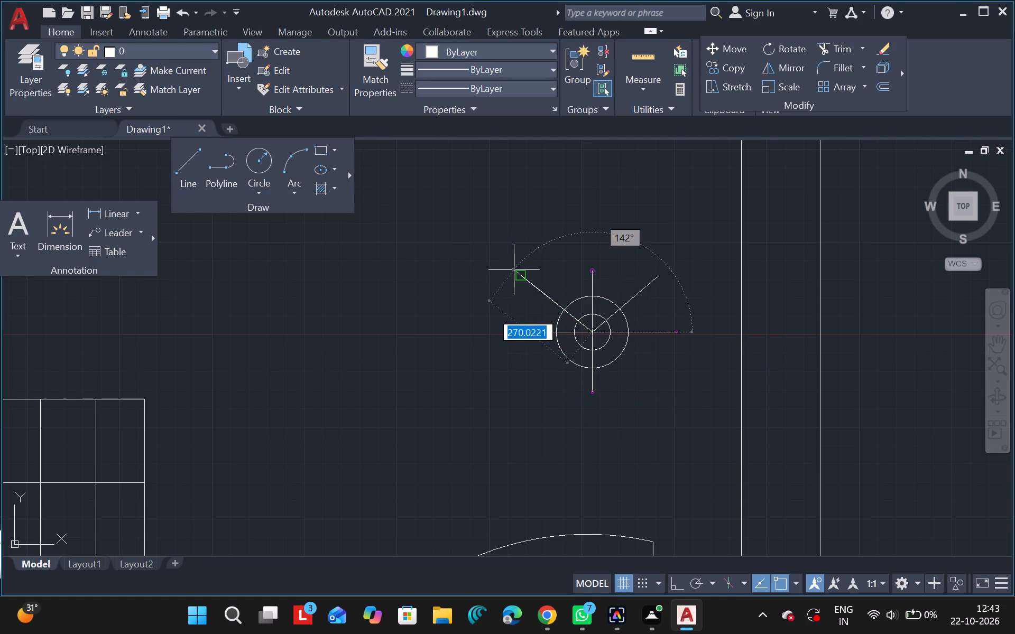
left_click_drag(514, 270, 529, 383)
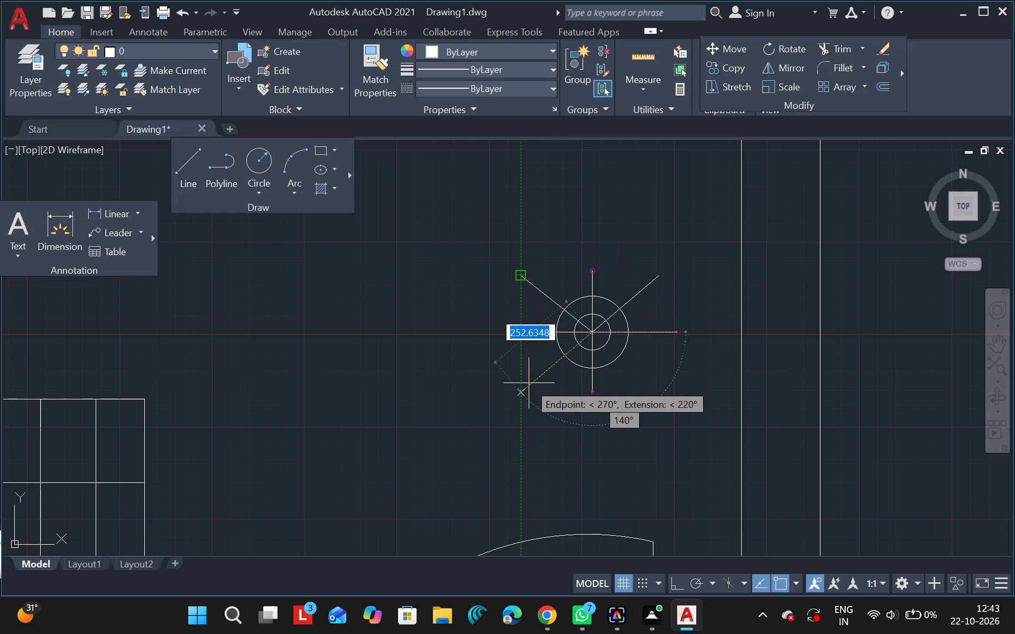
left_click(529, 383)
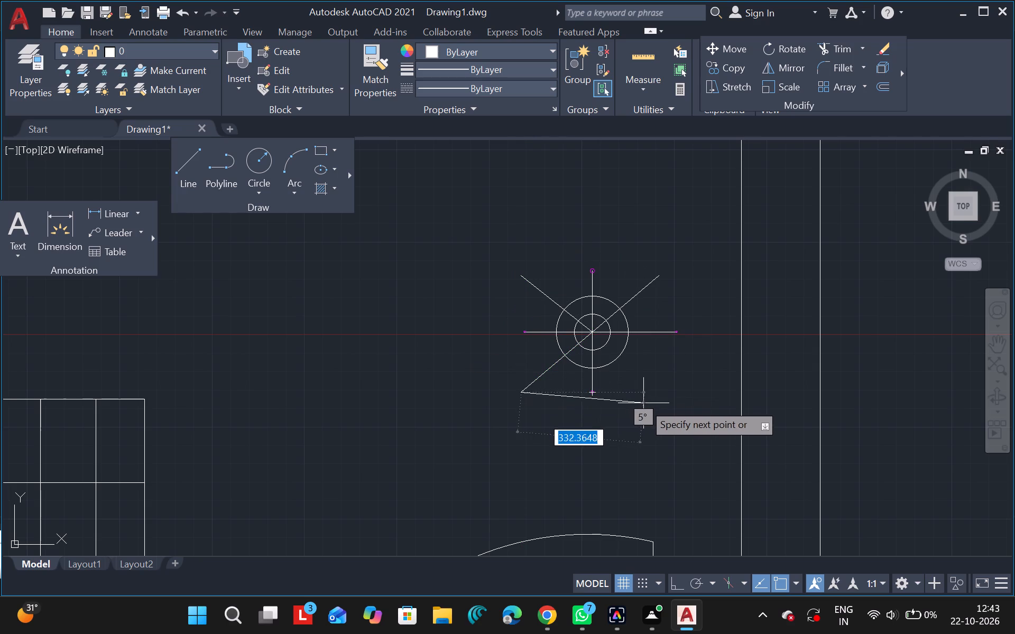
key("Escape")
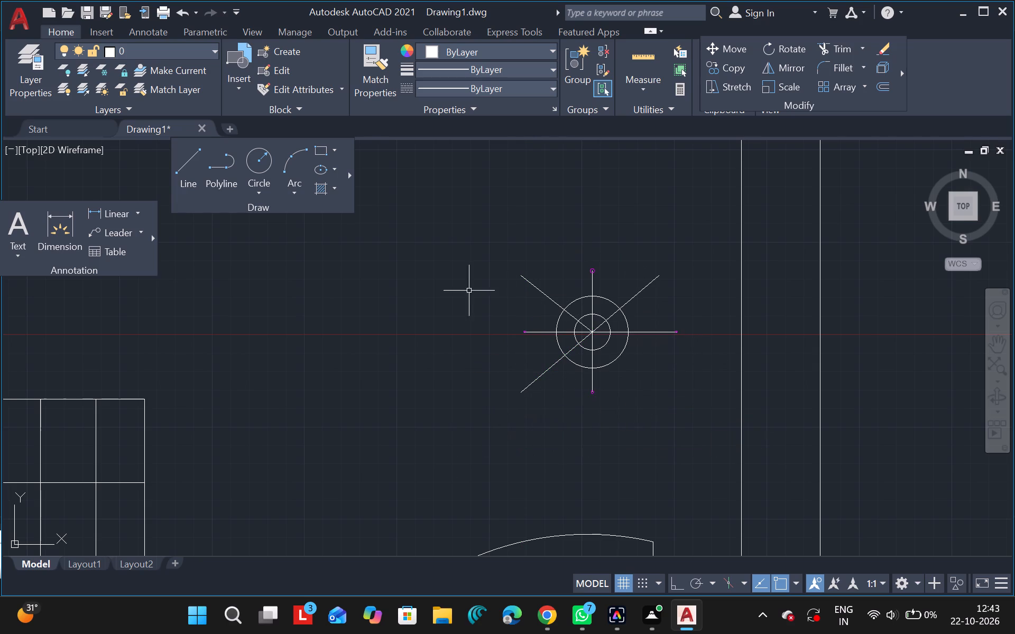
Draw a line from the symbol's centre about 230 units long at 321°, ending directly below the upper-right diagonal's outer end.
left_click(197, 159)
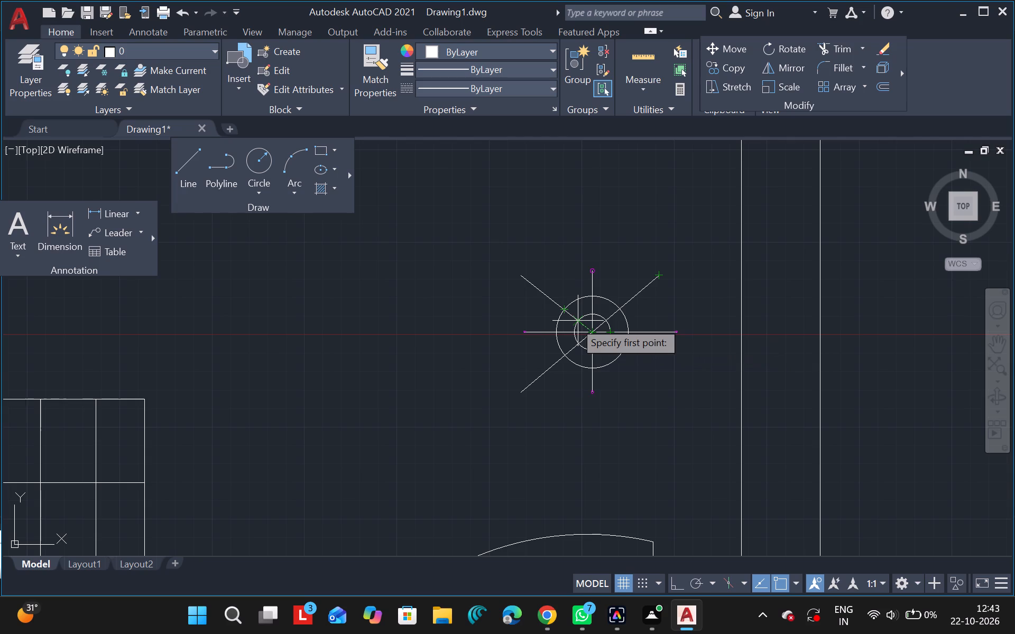
left_click_drag(589, 330, 644, 366)
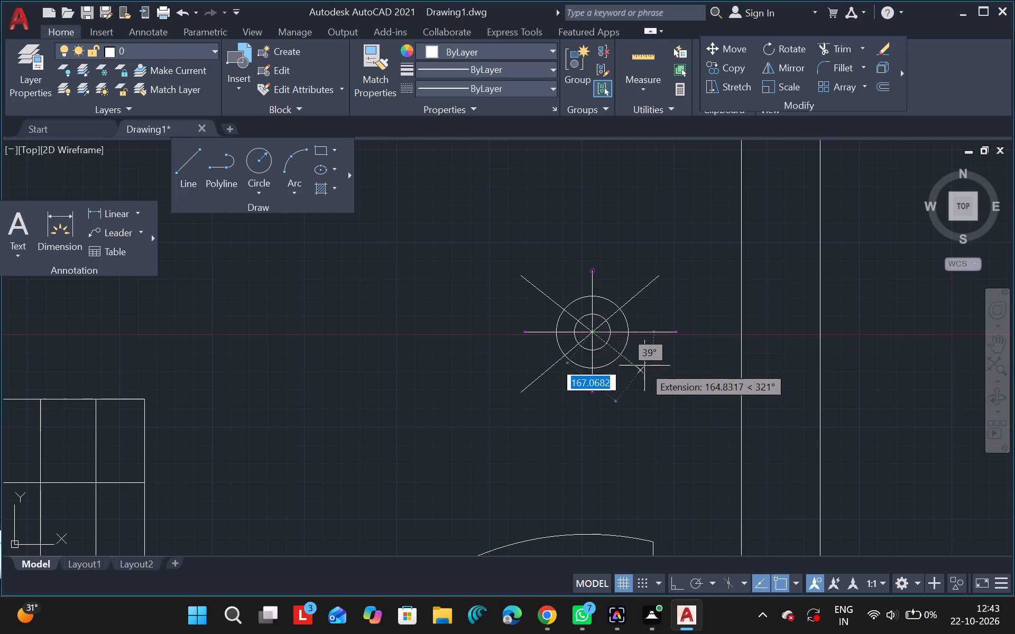
left_click_drag(644, 366, 648, 281)
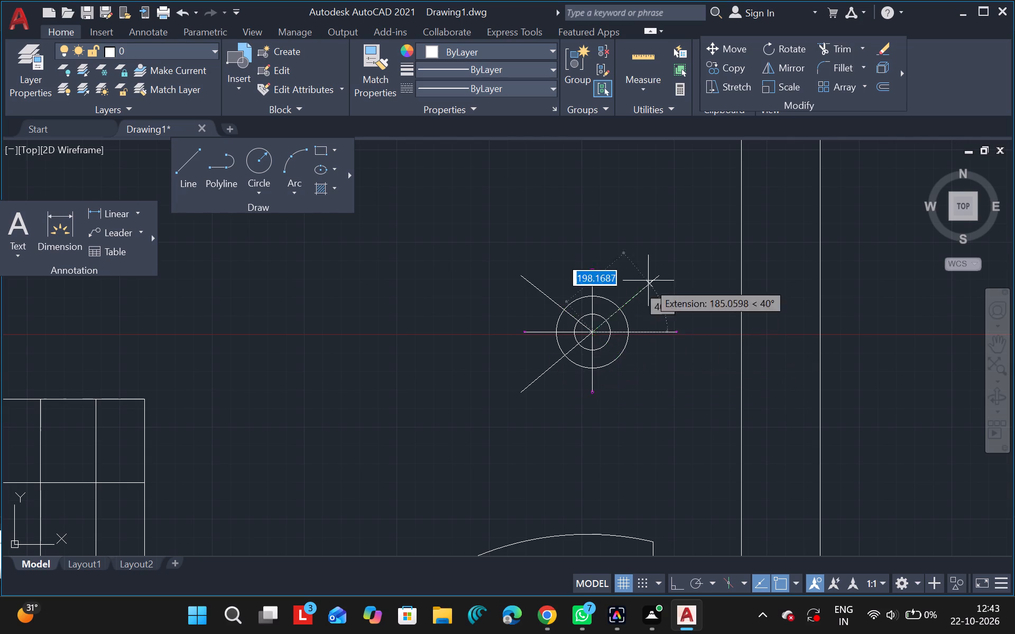
left_click_drag(648, 281, 660, 382)
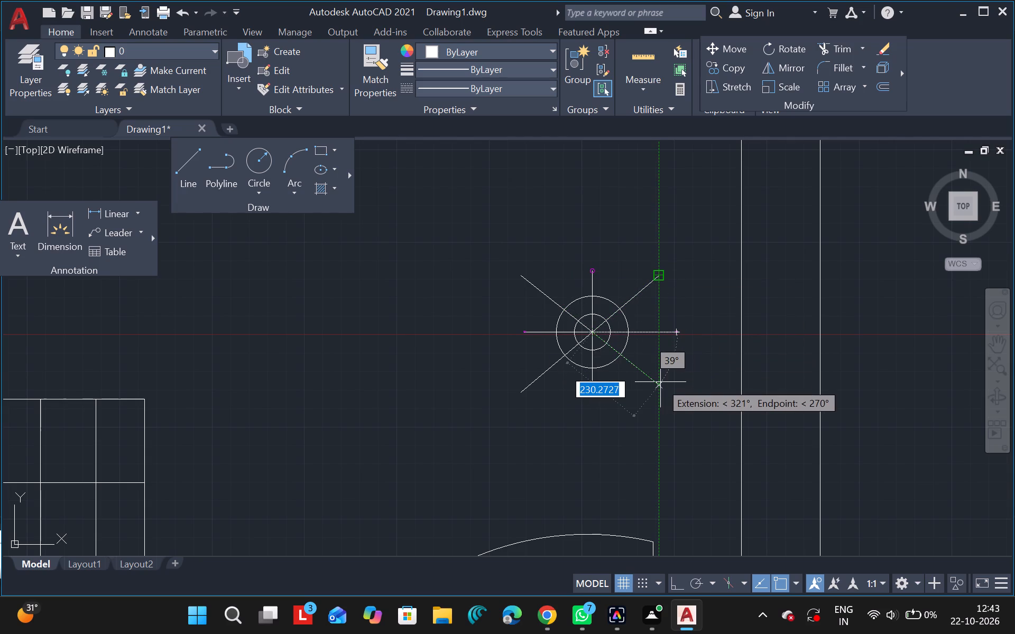
left_click_drag(660, 382, 660, 386)
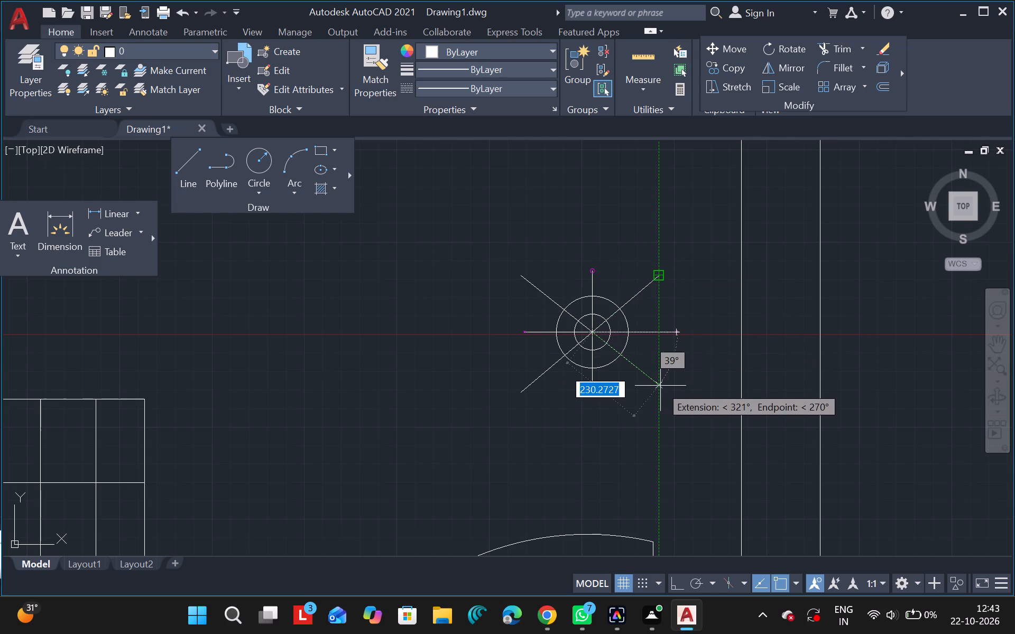
left_click_drag(660, 386, 659, 385)
left_click(659, 385)
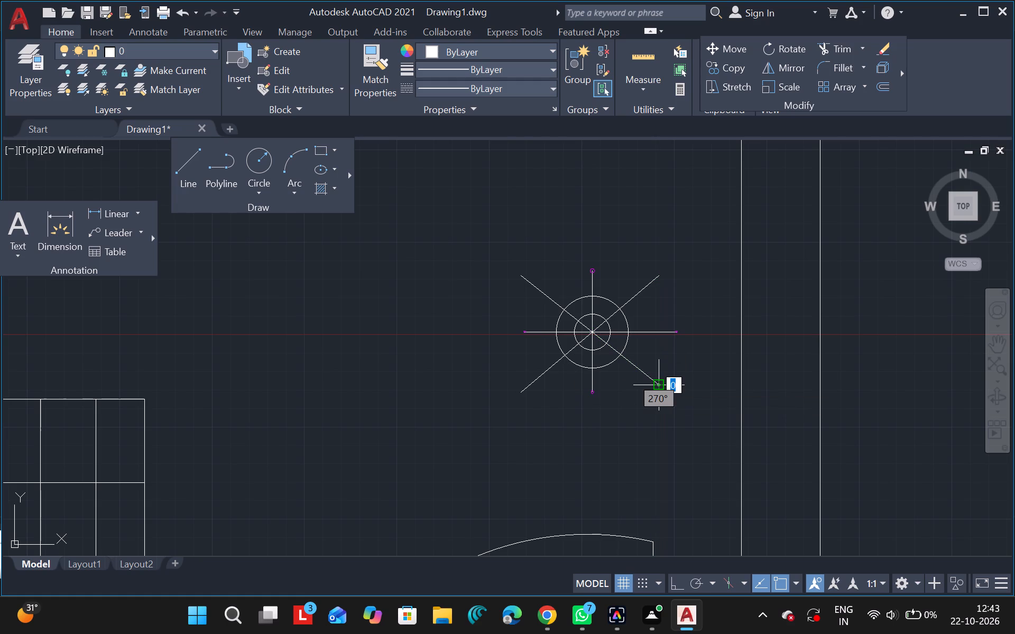
key("Escape")
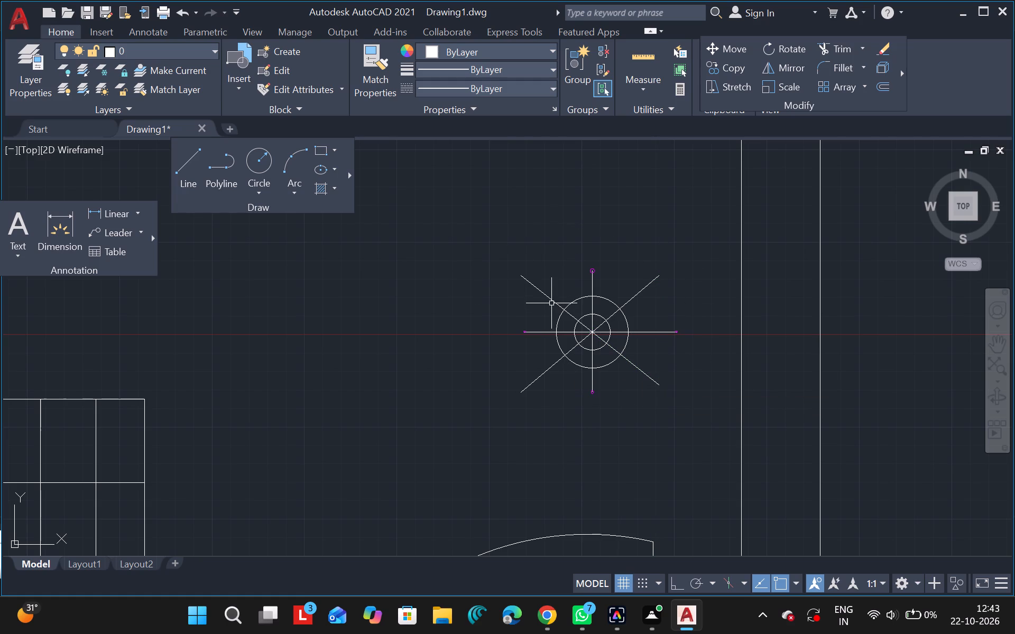
Delete the symbol's upper-left and lower-left diagonal lines.
left_click(548, 296)
key("Delete")
left_click(552, 366)
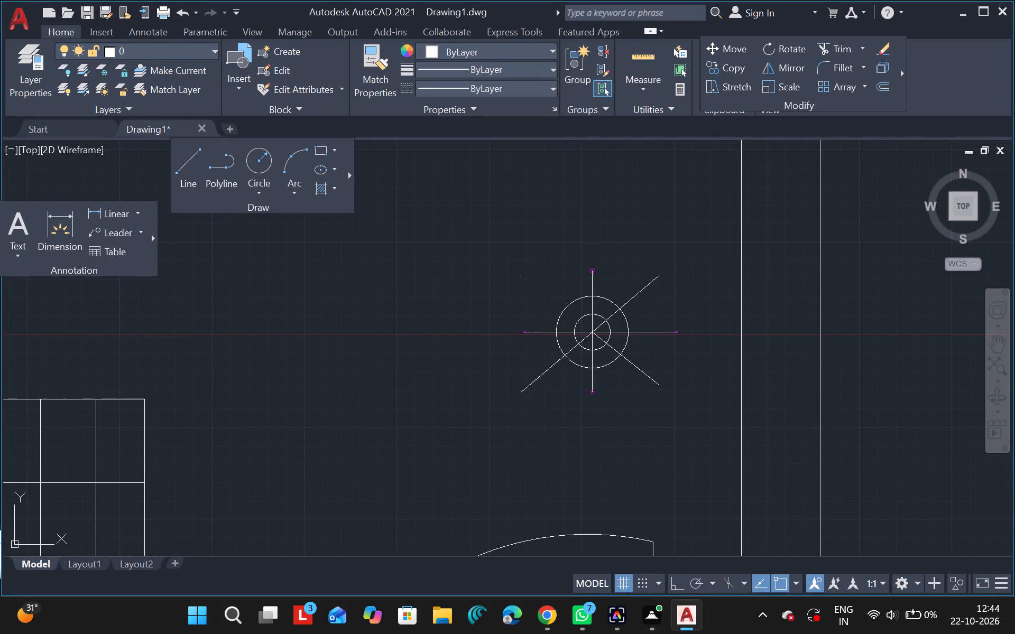
key("Delete")
Draw a line from the symbol's centre about 221 units long at 220°, ending level with the lower-right diagonal's outer end.
left_click(187, 166)
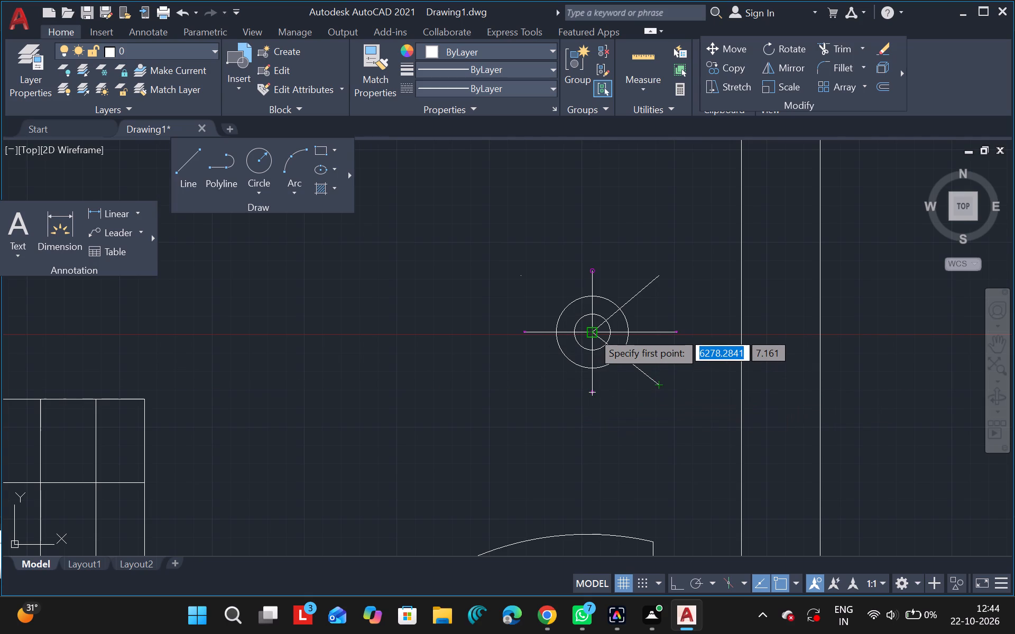
left_click_drag(592, 332, 695, 386)
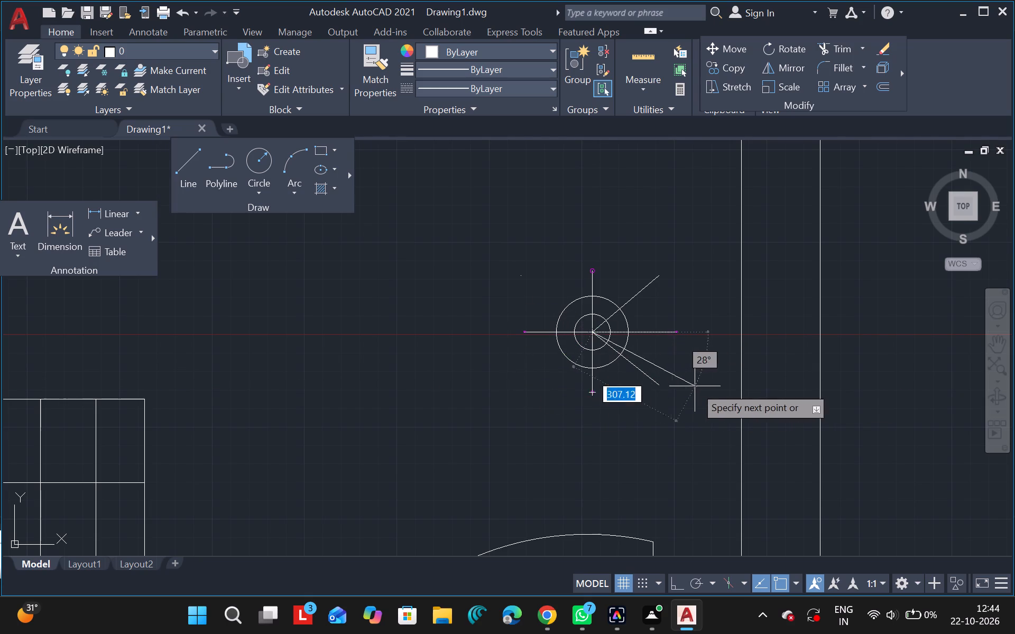
left_click_drag(695, 386, 532, 378)
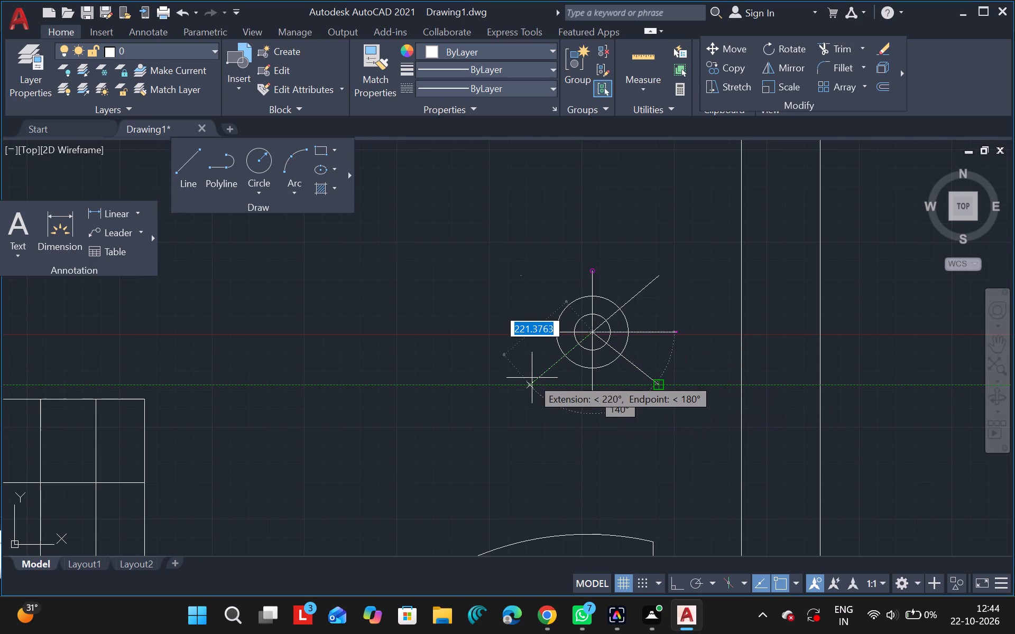
left_click_drag(532, 378, 531, 379)
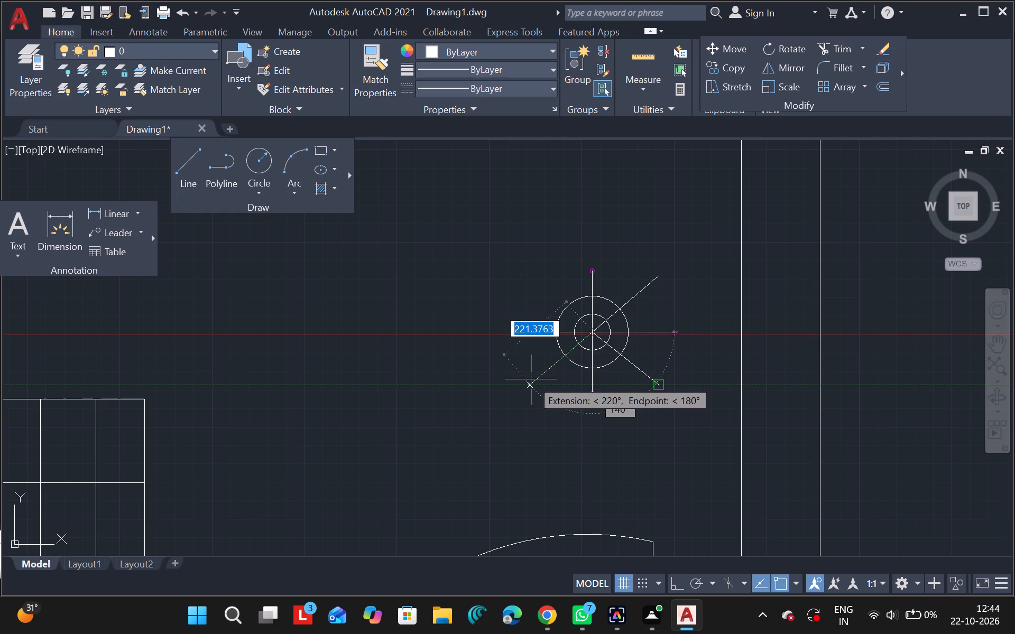
left_click_drag(531, 379, 550, 373)
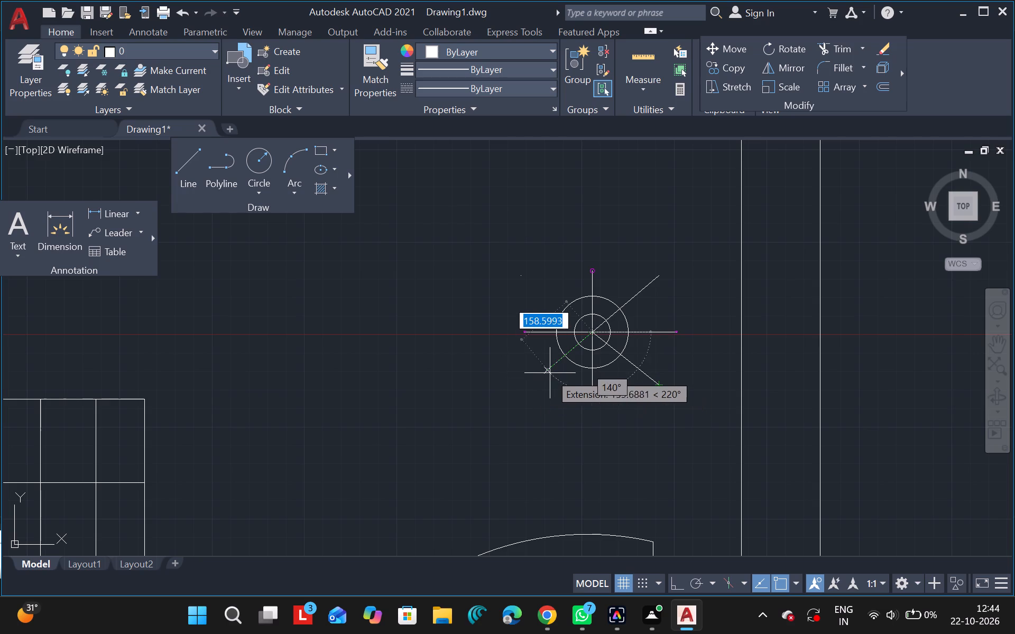
left_click_drag(550, 373, 529, 387)
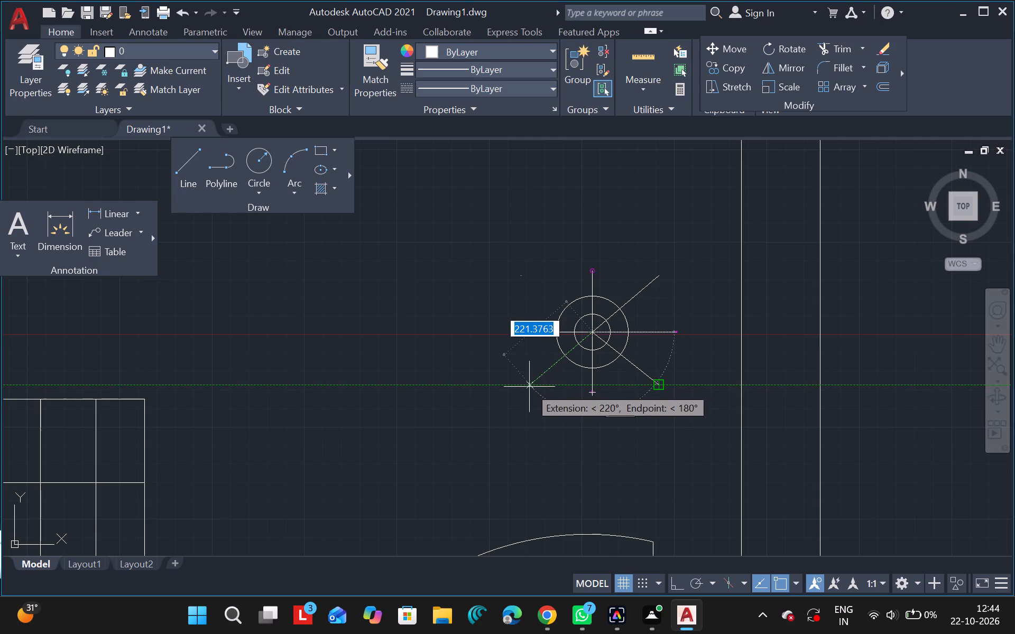
left_click_drag(529, 387, 529, 384)
left_click(529, 384)
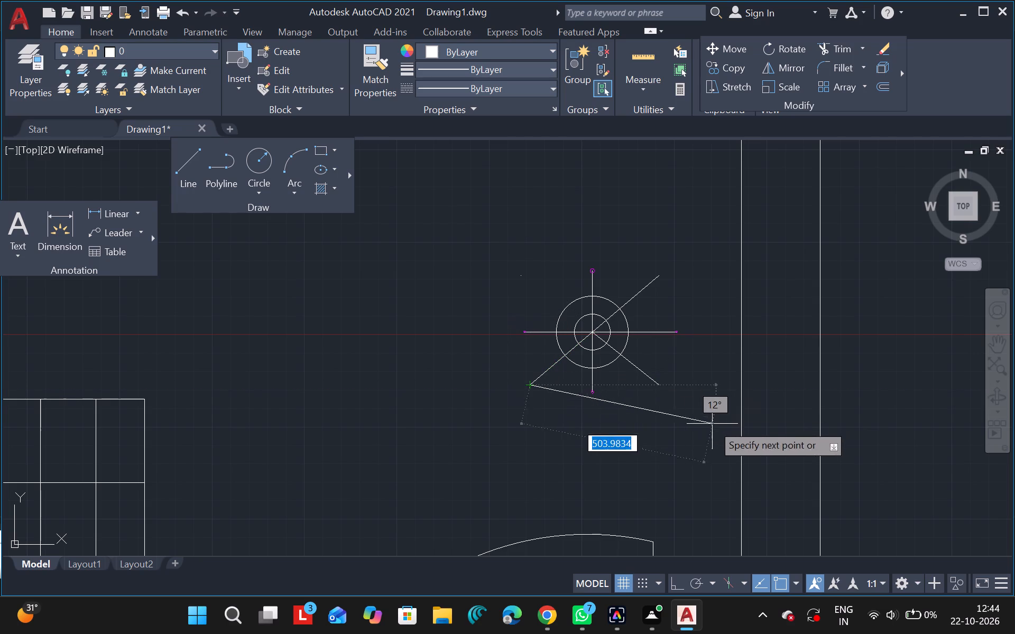
key("Escape")
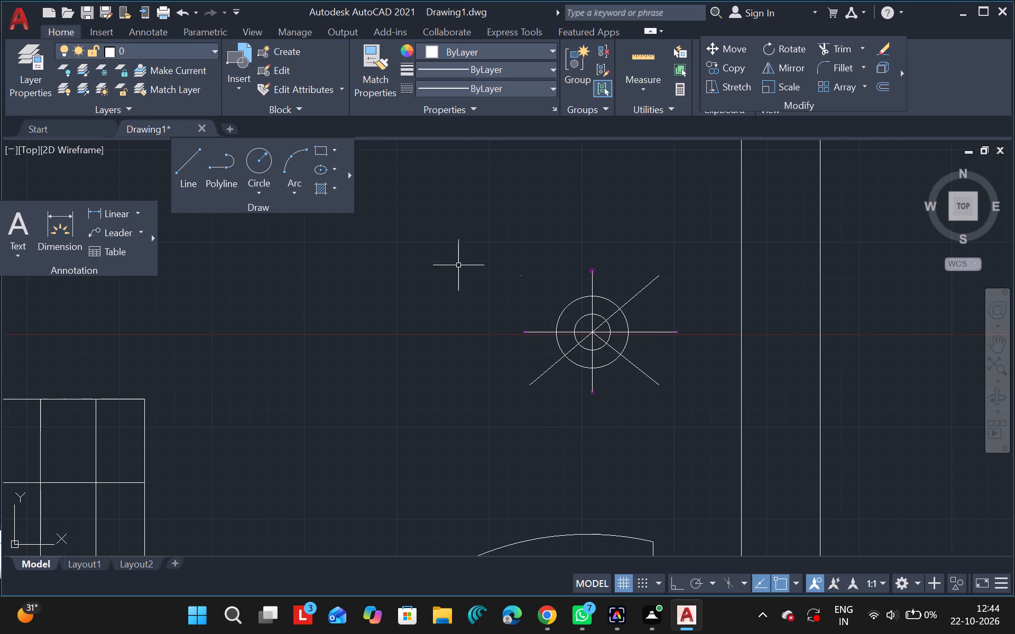
Draw a line from the symbol's centre about 246 units long at 141°, ending level with the upper-right diagonal's outer end.
left_click(195, 158)
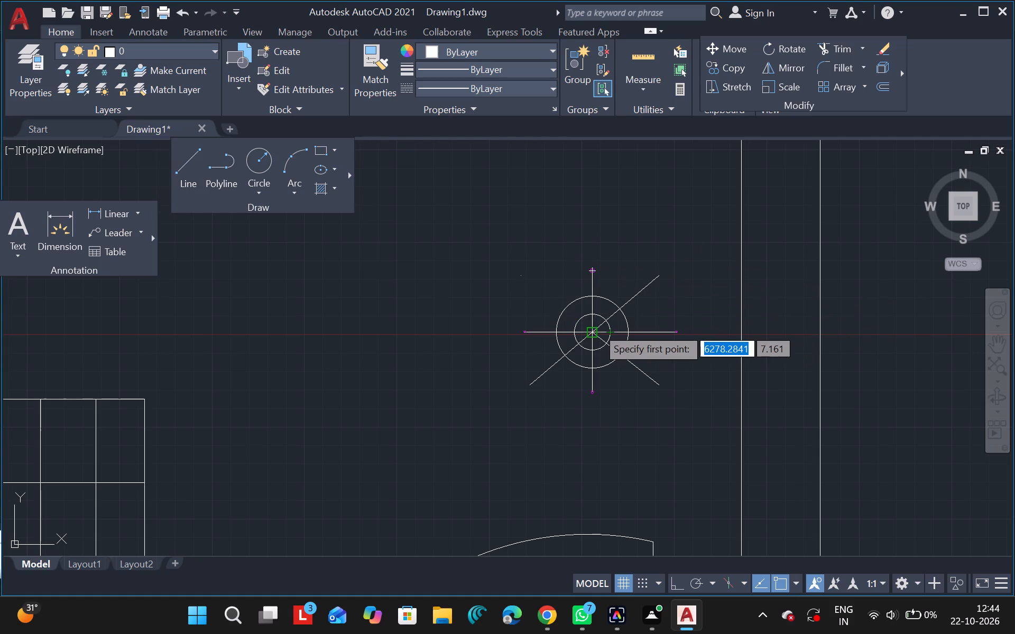
left_click_drag(597, 329, 646, 269)
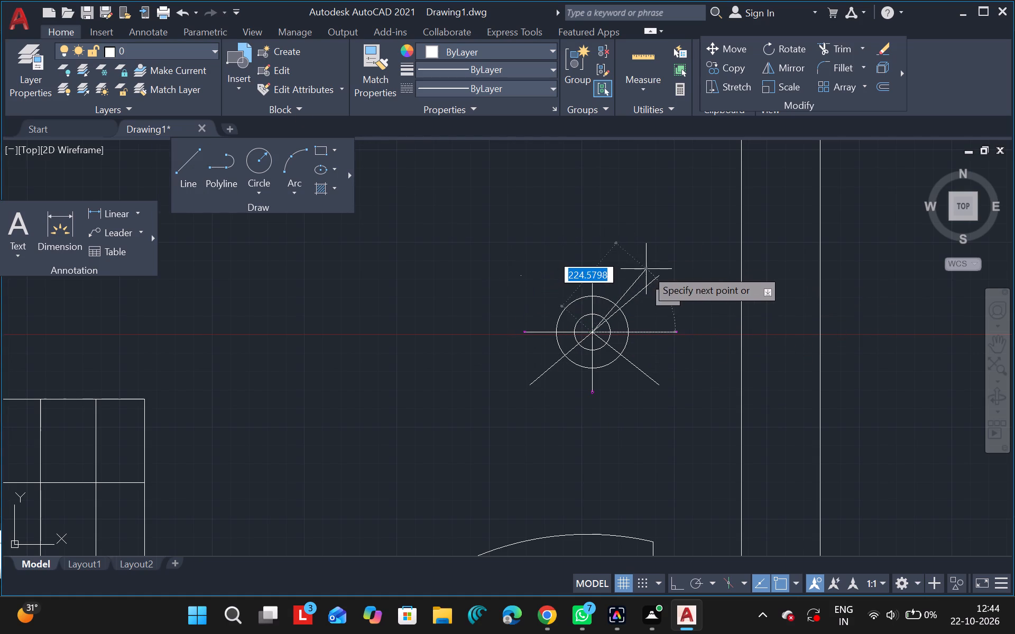
left_click_drag(646, 269, 553, 302)
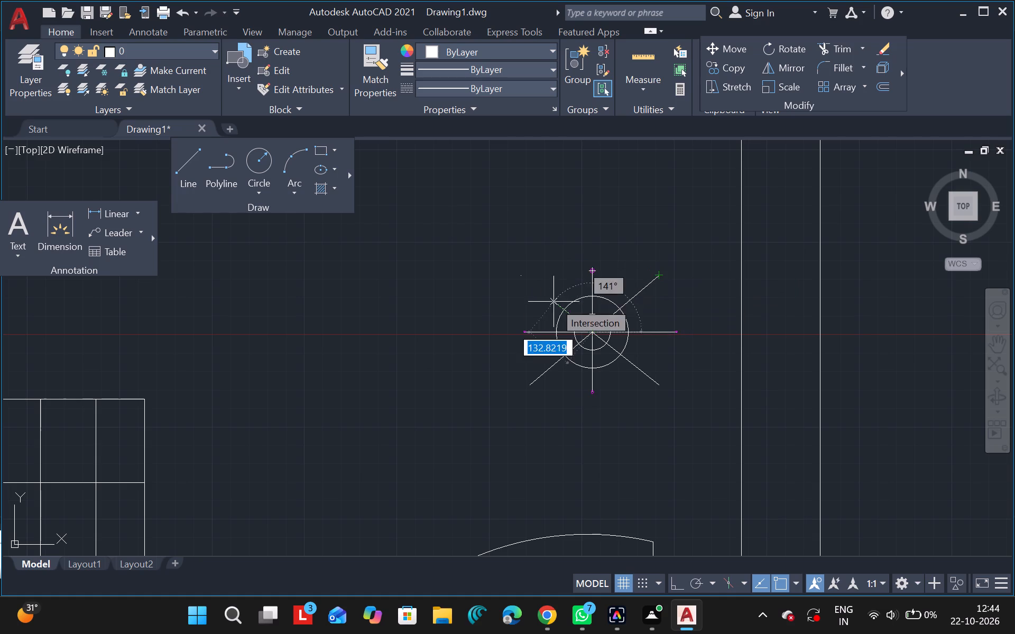
left_click_drag(553, 302, 519, 283)
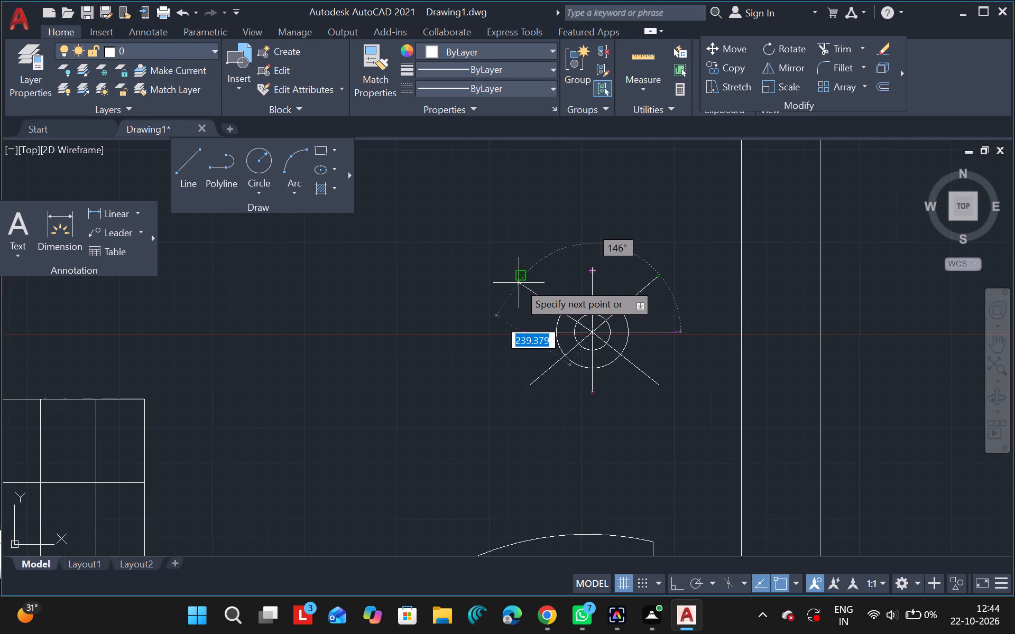
left_click_drag(519, 283, 503, 276)
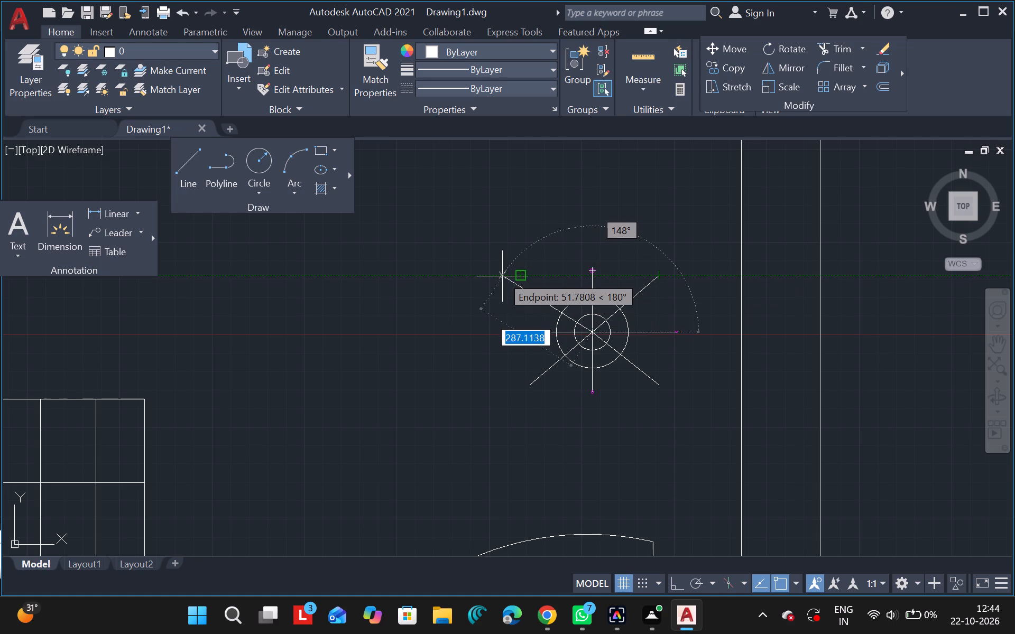
left_click_drag(503, 276, 513, 278)
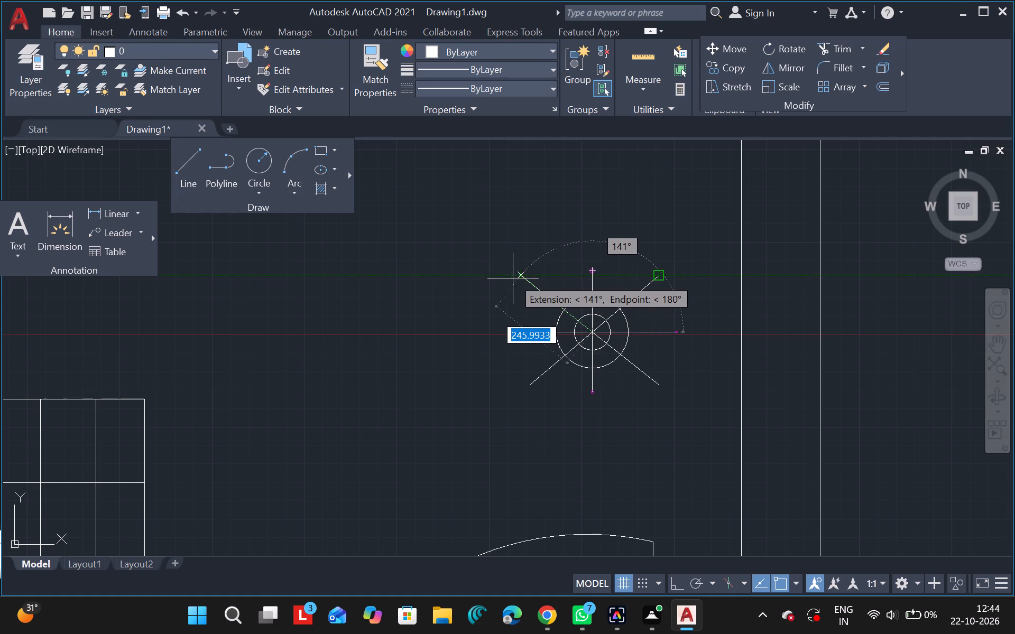
left_click_drag(513, 278, 512, 278)
left_click(512, 278)
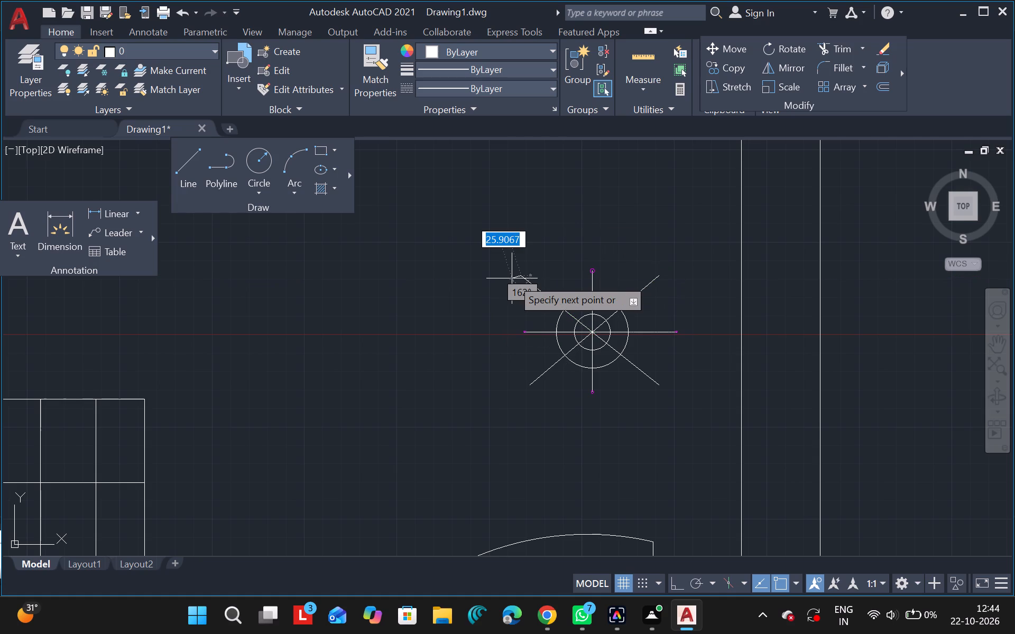
key("Escape")
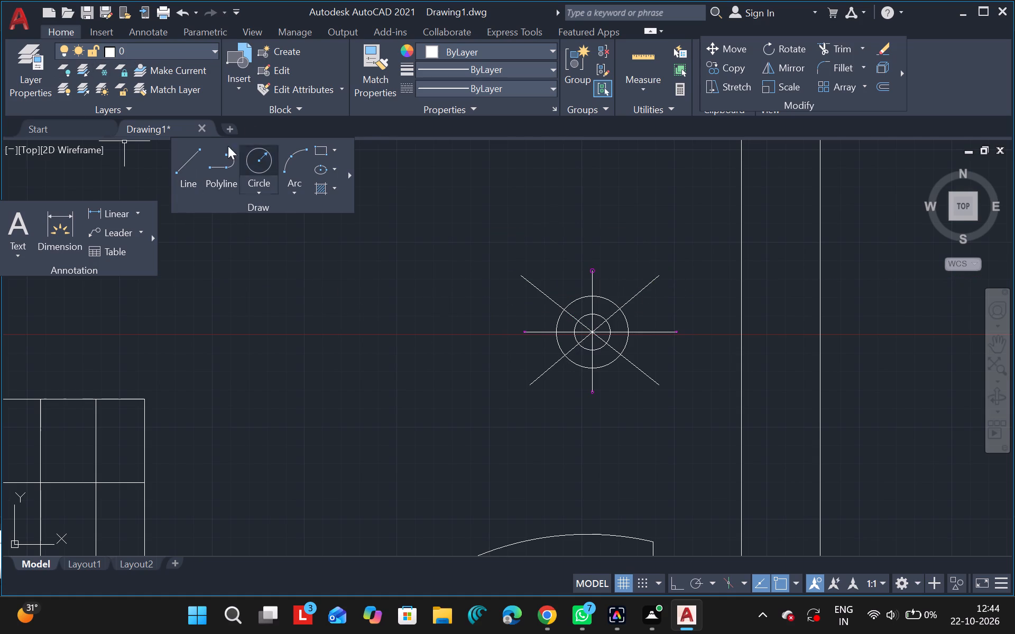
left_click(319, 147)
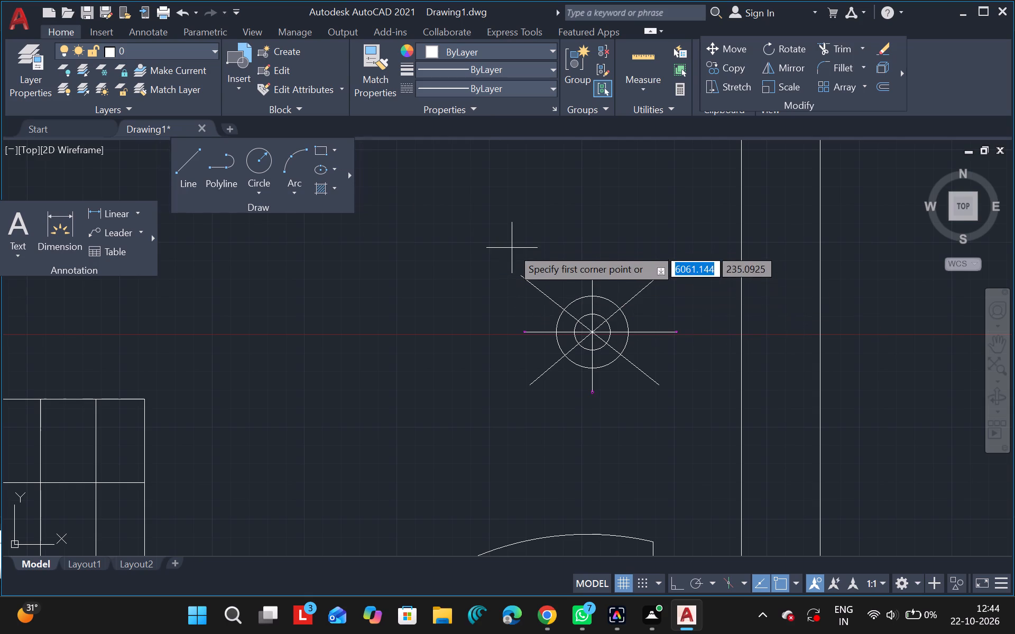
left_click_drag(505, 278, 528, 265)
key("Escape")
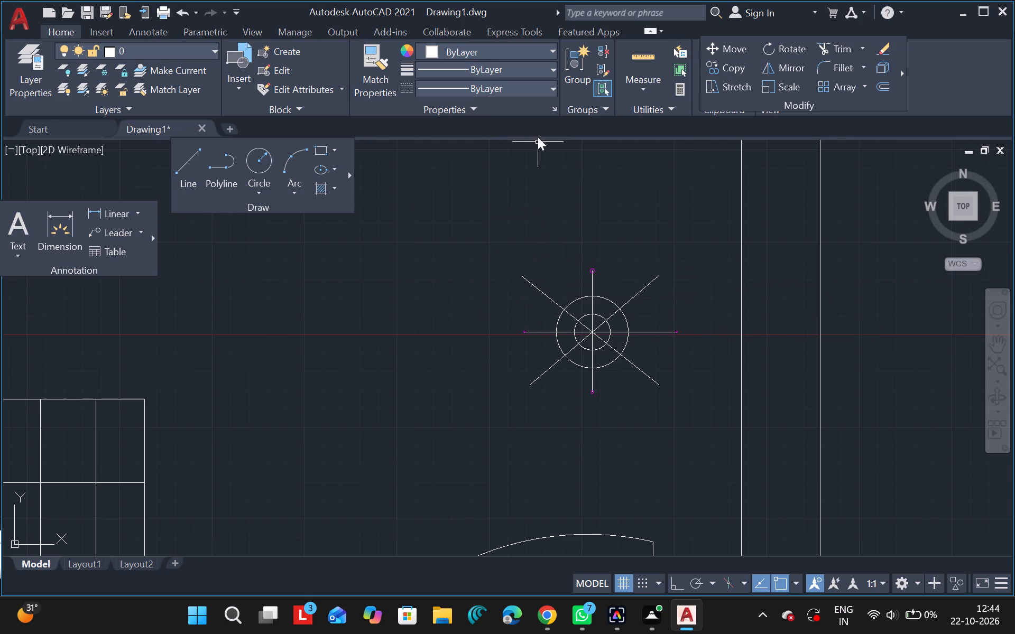
Set the current object colour to Magenta.
left_click(430, 50)
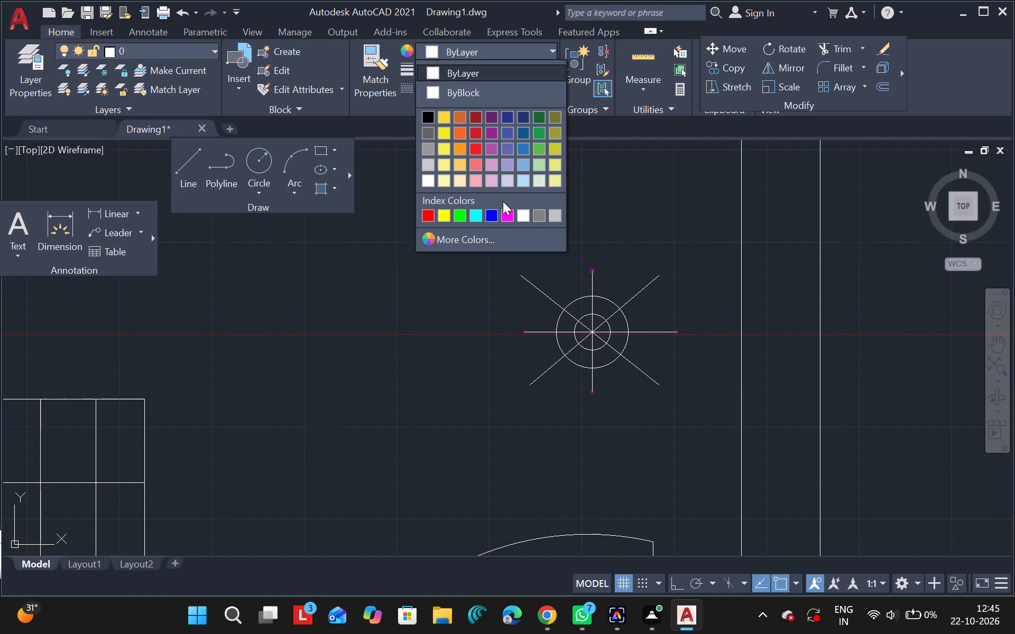
left_click(504, 209)
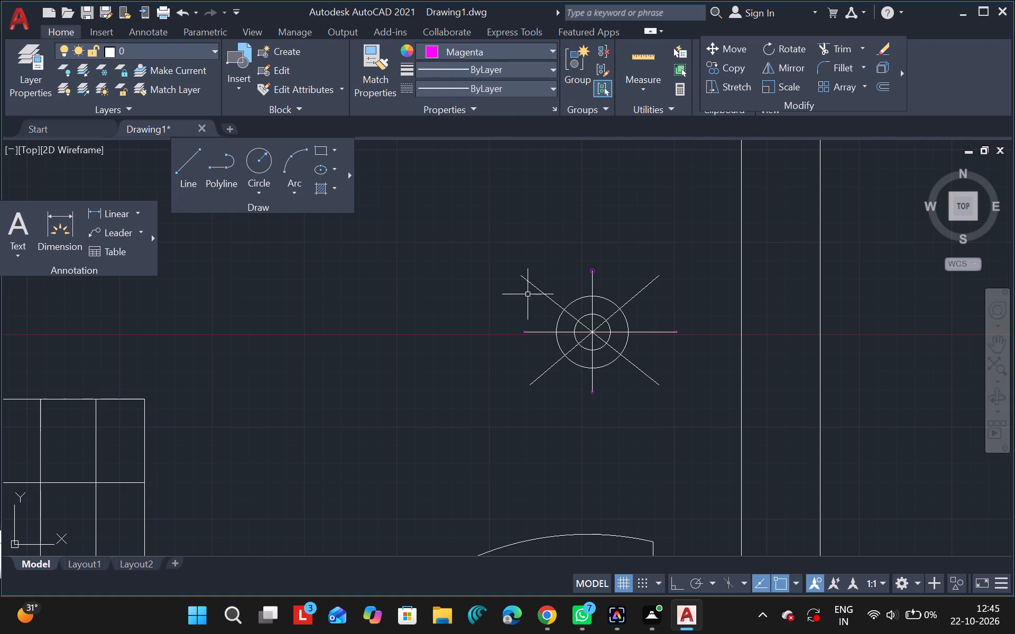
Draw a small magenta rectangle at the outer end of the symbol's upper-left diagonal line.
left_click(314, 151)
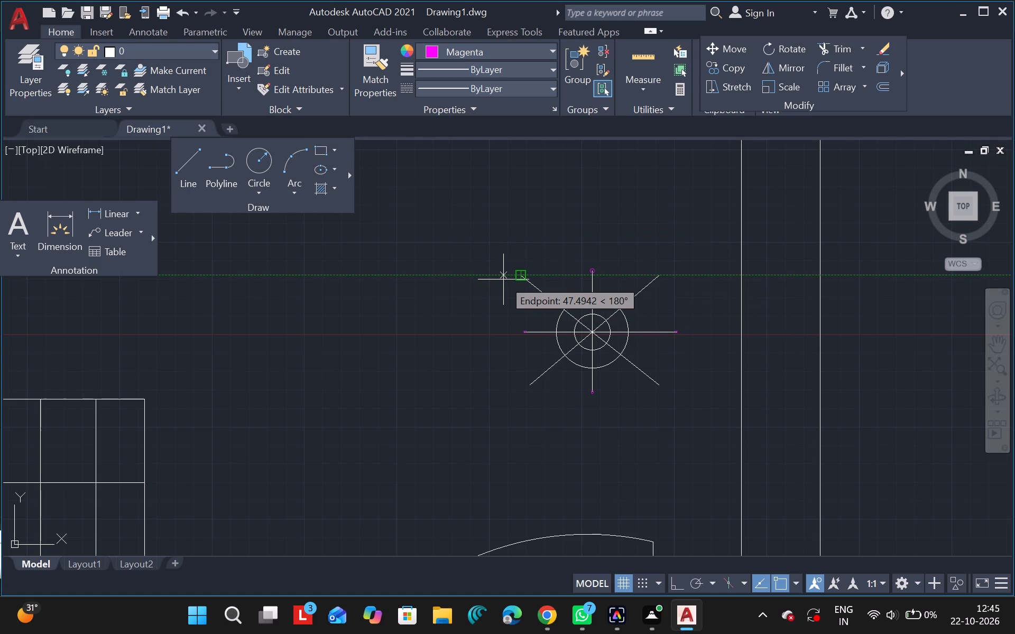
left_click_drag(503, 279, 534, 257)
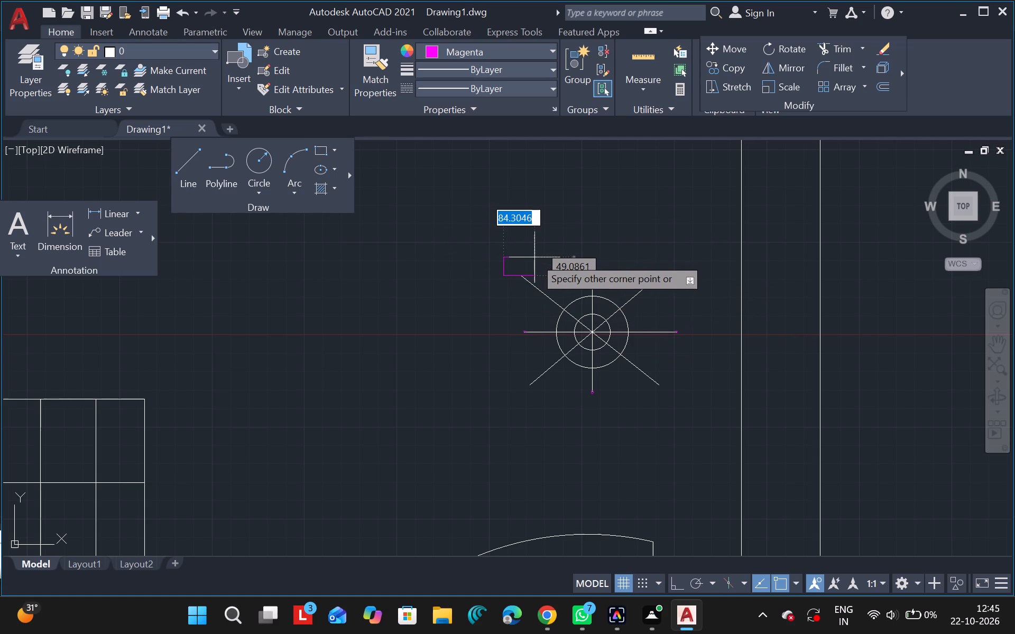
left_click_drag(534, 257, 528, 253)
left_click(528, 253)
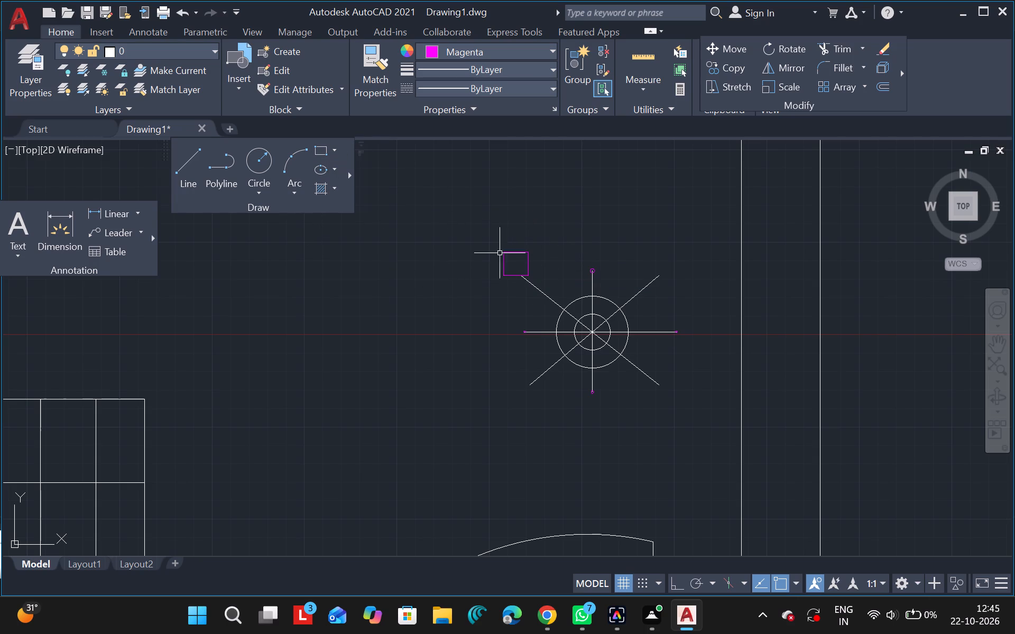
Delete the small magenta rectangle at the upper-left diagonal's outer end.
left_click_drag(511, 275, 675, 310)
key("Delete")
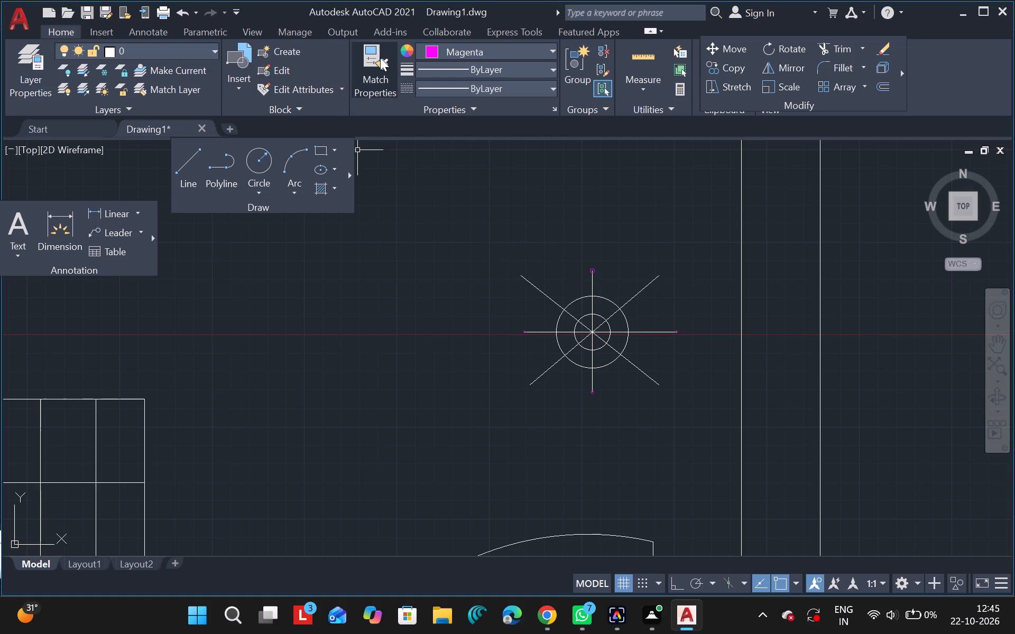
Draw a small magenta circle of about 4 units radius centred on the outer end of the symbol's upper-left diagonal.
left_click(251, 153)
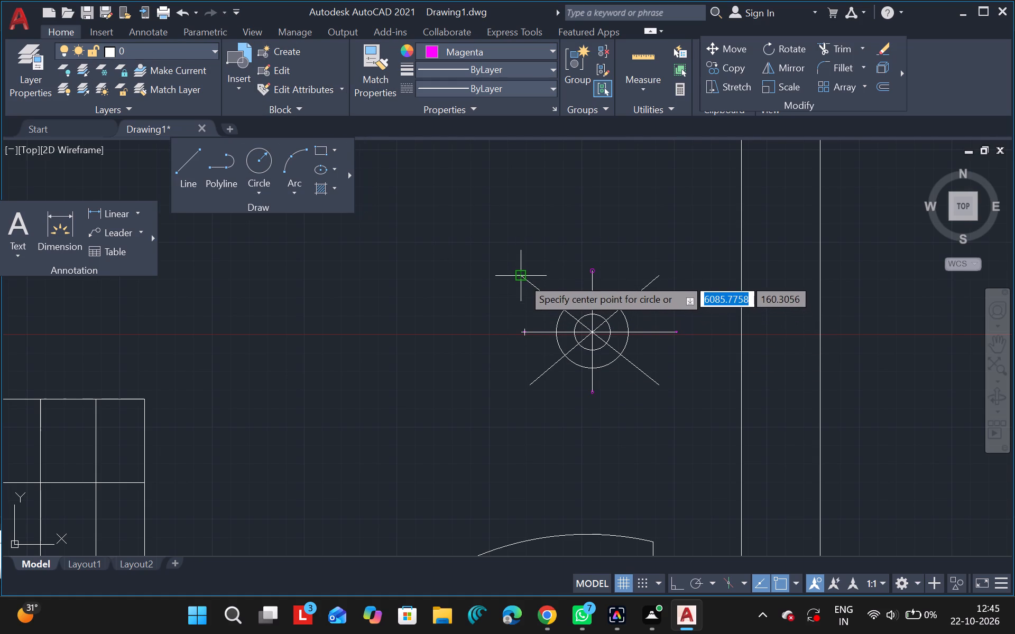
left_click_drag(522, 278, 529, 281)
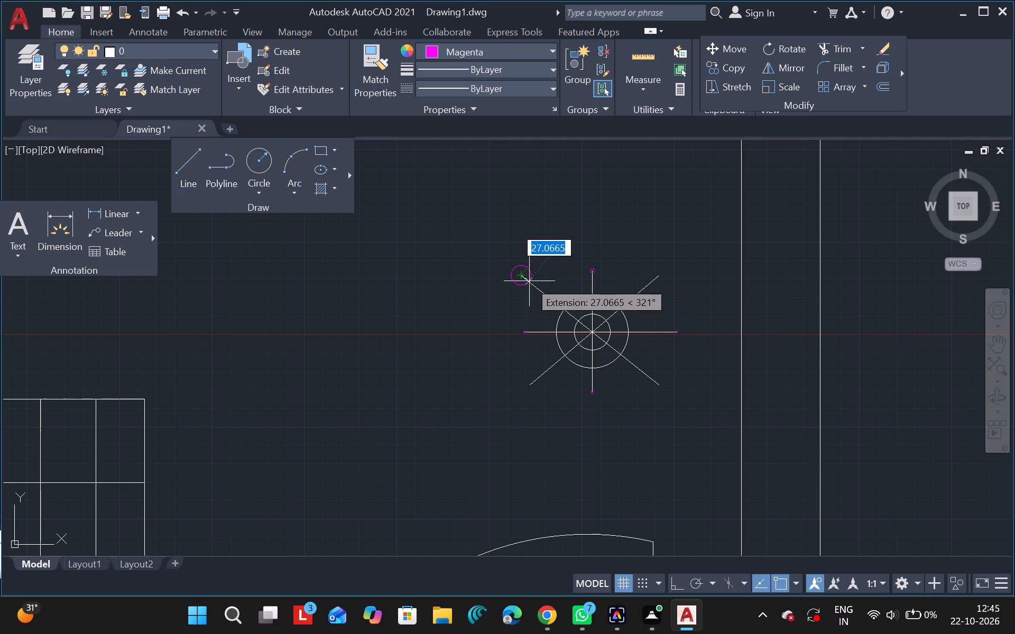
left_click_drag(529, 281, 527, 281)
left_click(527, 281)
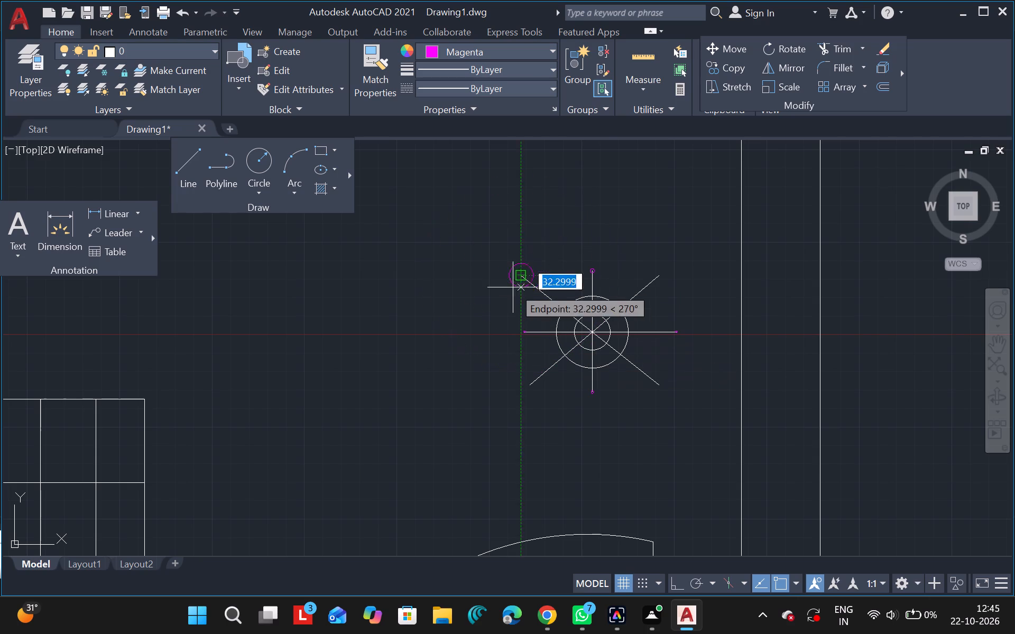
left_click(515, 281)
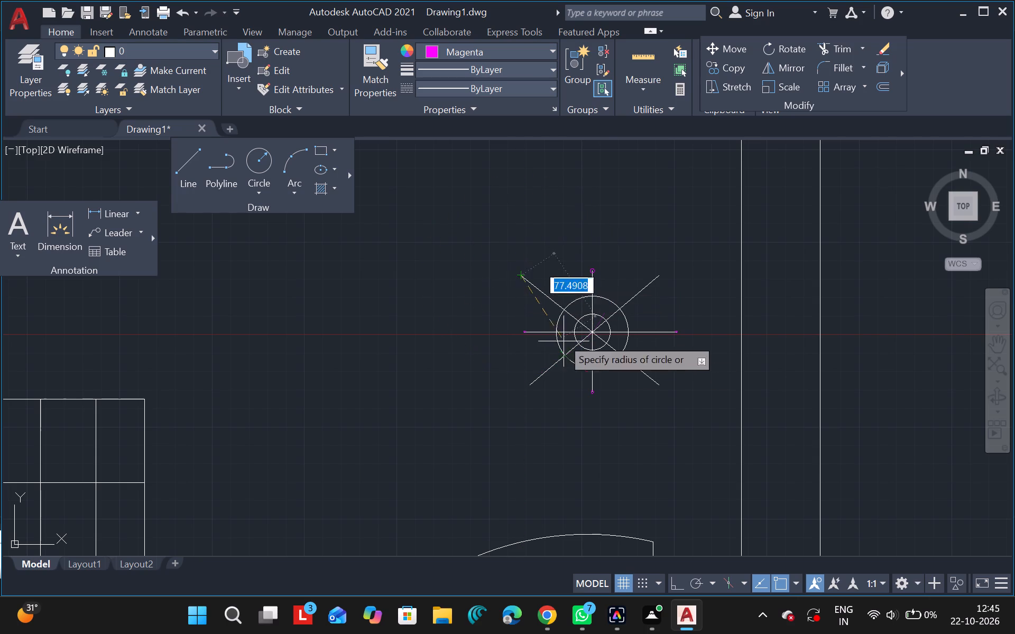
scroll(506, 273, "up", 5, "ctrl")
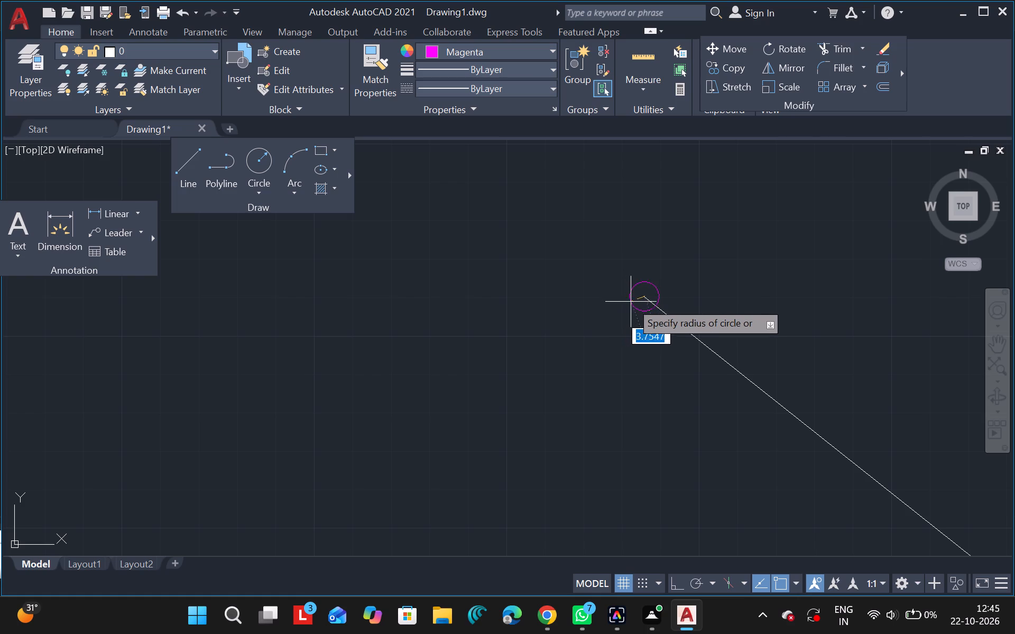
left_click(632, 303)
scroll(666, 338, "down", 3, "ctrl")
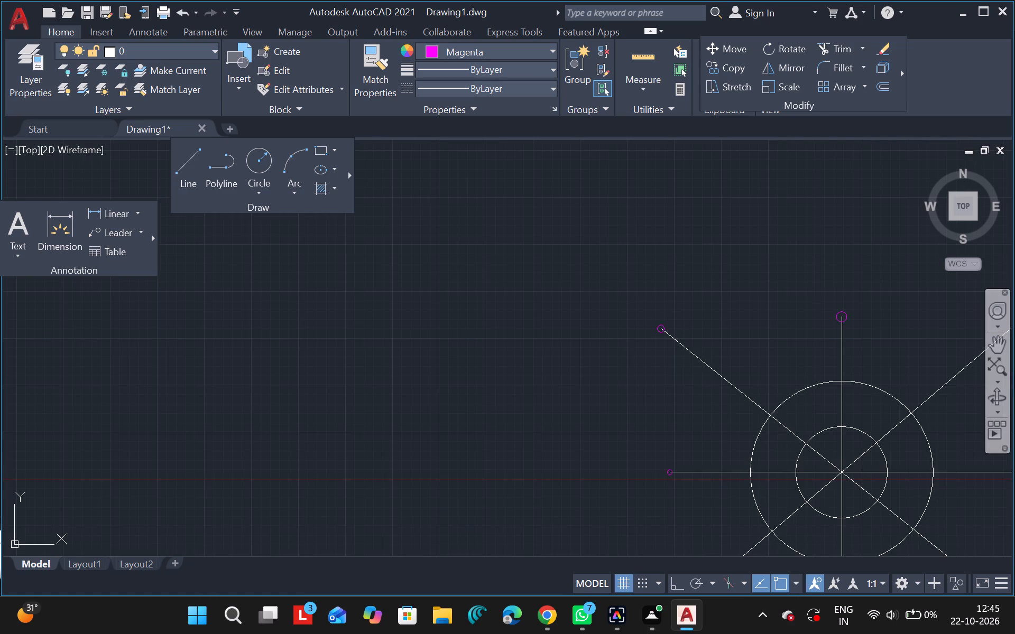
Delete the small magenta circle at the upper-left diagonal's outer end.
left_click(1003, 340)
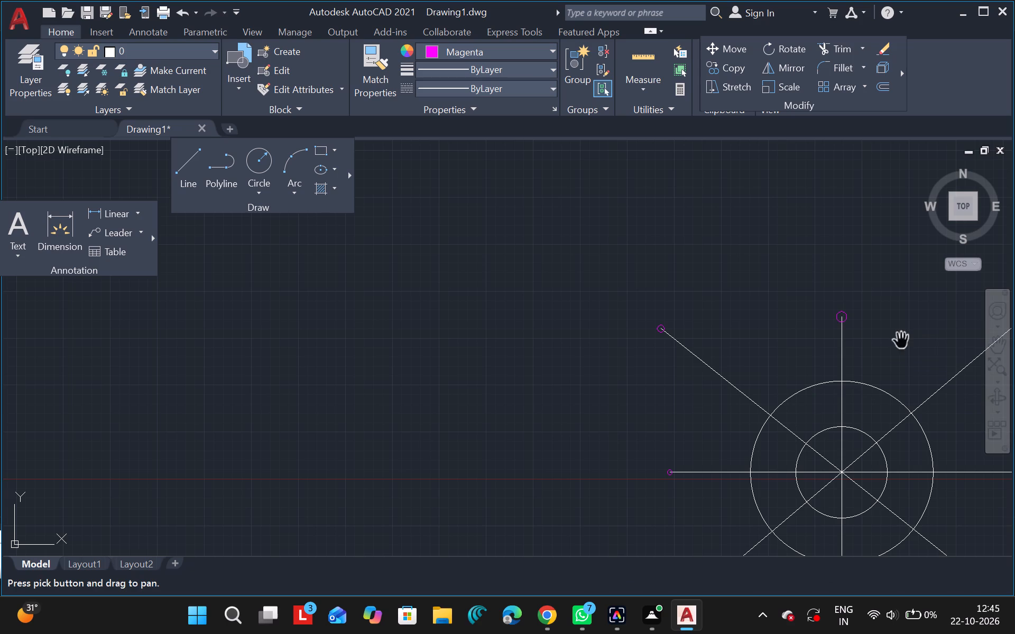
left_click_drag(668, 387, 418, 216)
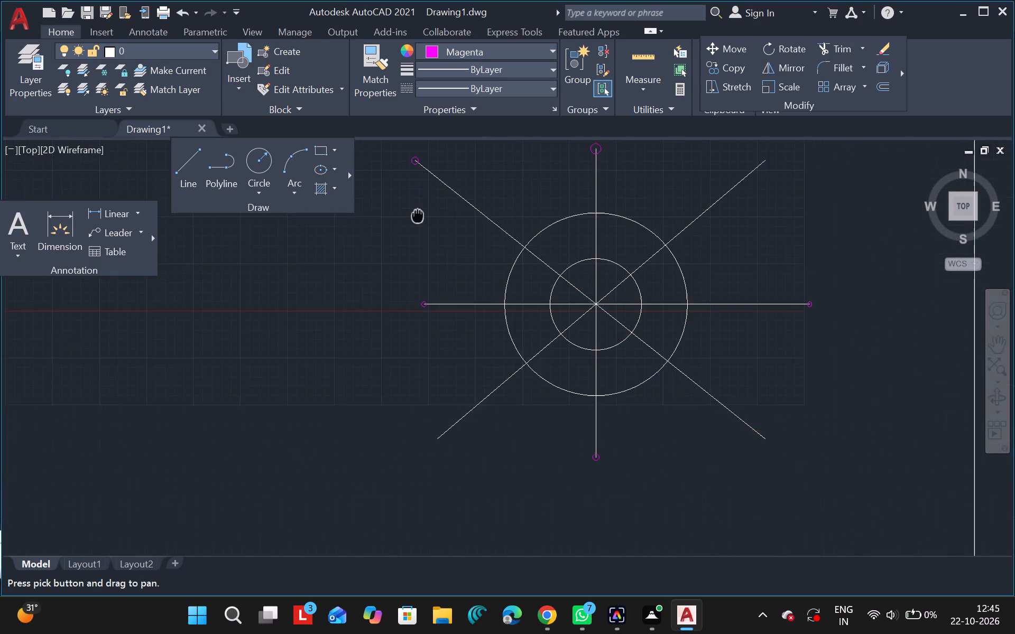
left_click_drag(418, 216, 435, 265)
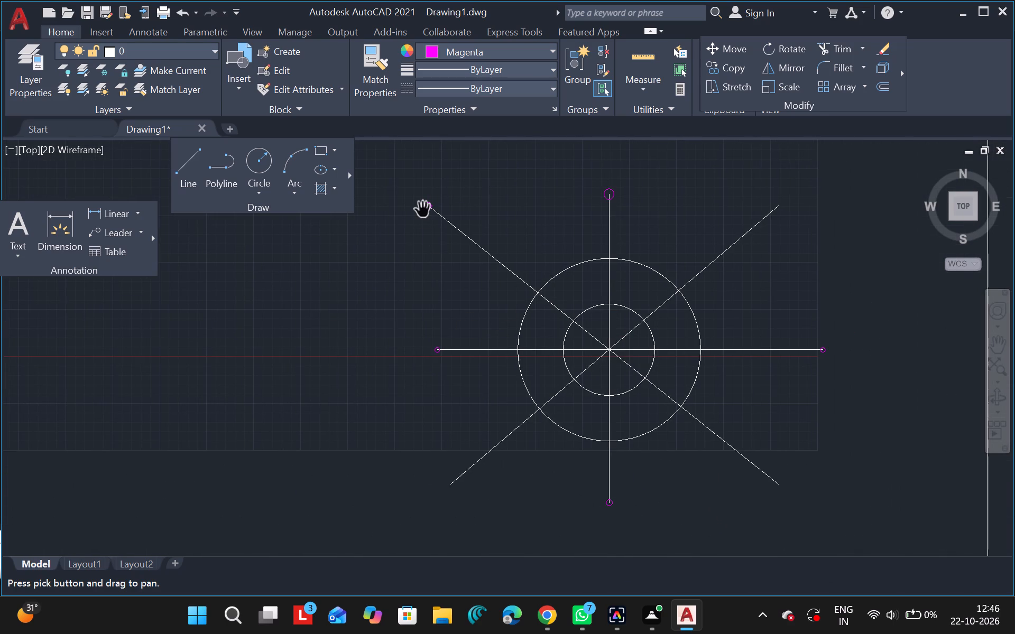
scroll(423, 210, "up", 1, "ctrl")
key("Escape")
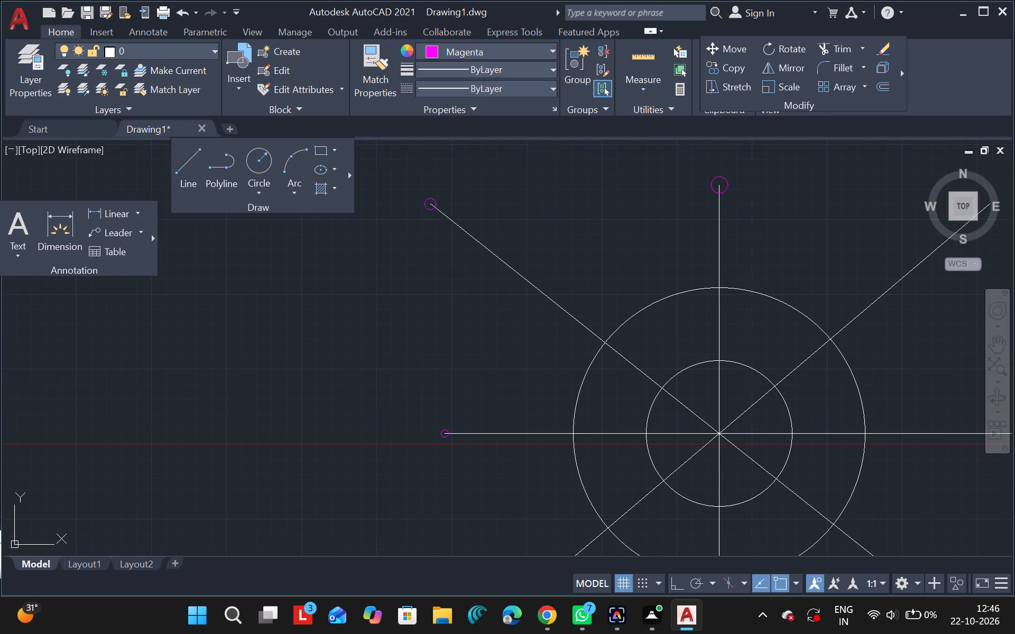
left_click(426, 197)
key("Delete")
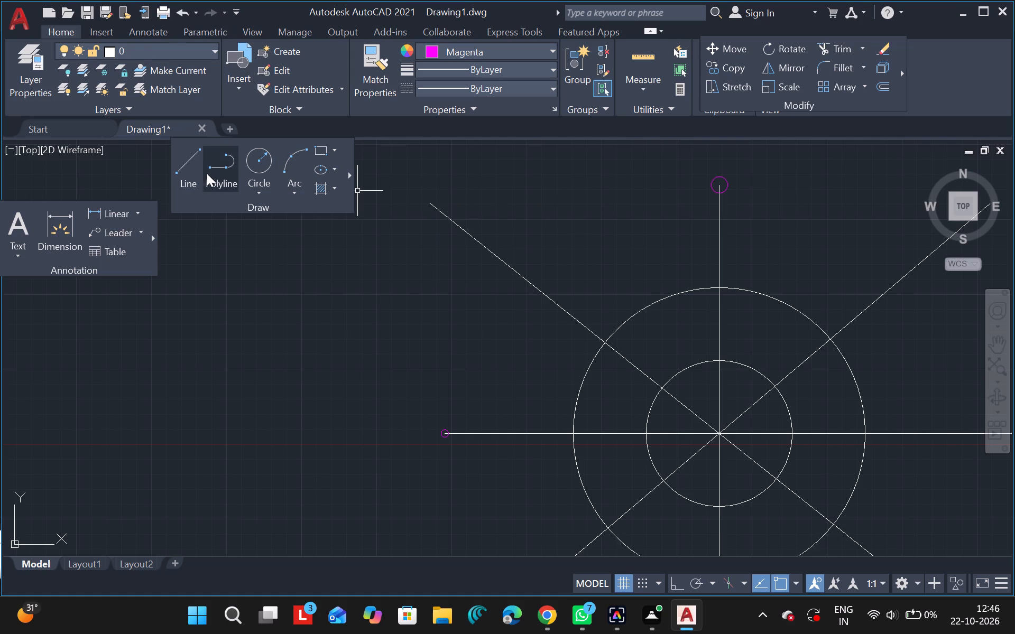
Draw a magenta circle of about 11 units radius centred on the outer end of the symbol's upper-left diagonal.
left_click(249, 172)
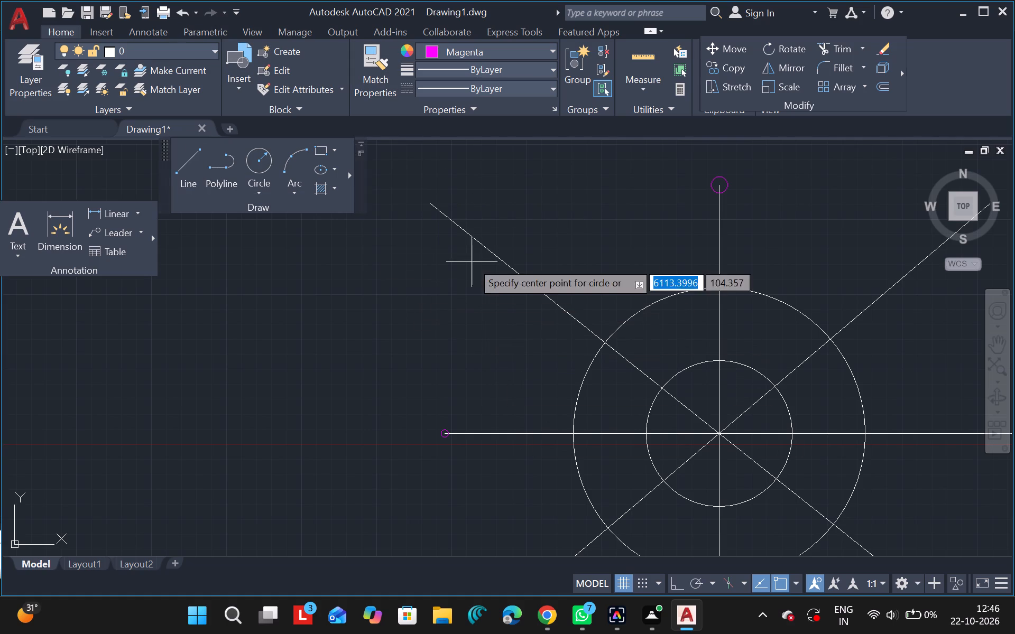
left_click_drag(433, 203, 447, 211)
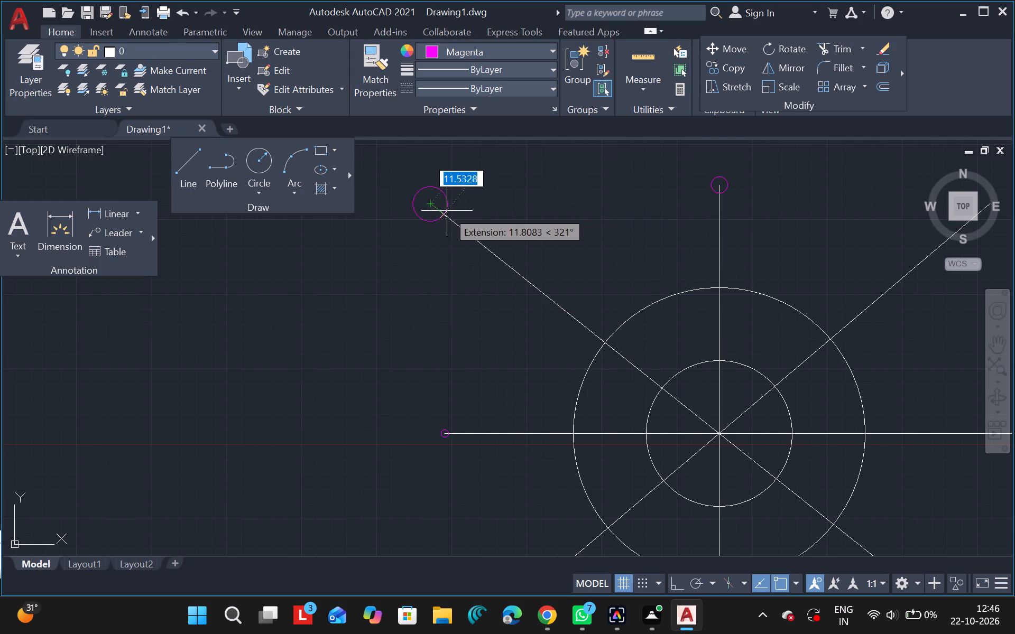
left_click_drag(447, 211, 445, 211)
left_click(445, 211)
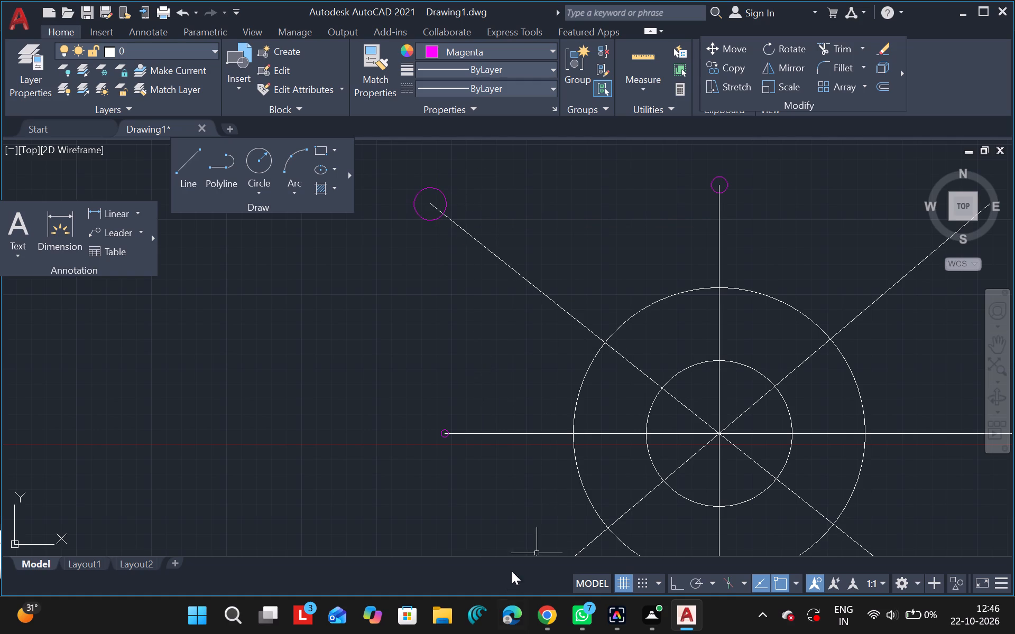
Draw a magenta circle centred on the upper-right diagonal's outer end, roughly the same size as the upper-left diagonal's marker.
left_click(999, 345)
left_click(922, 361)
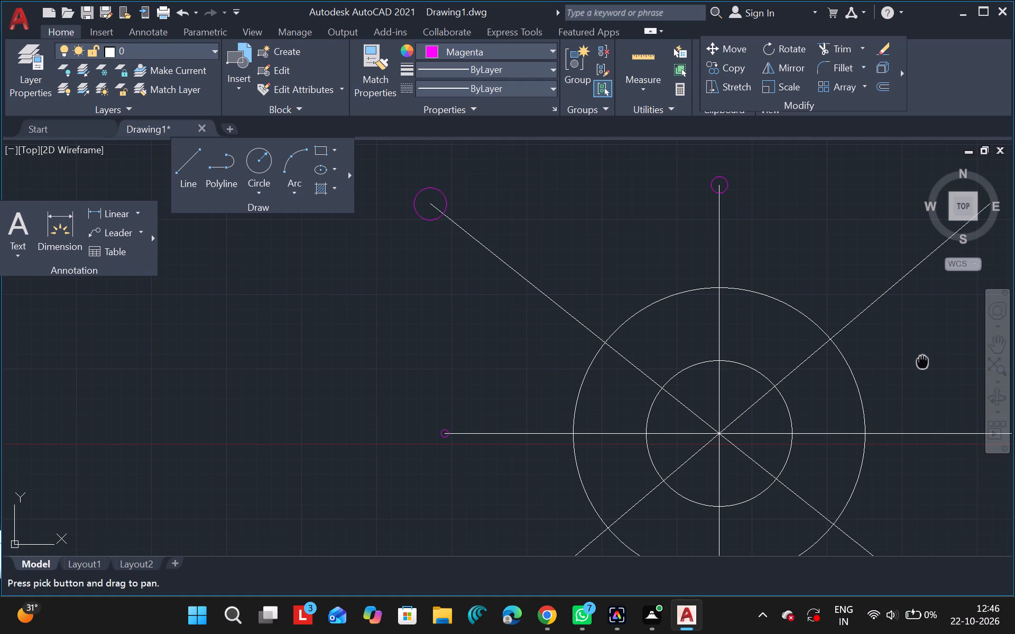
left_click_drag(922, 361, 779, 258)
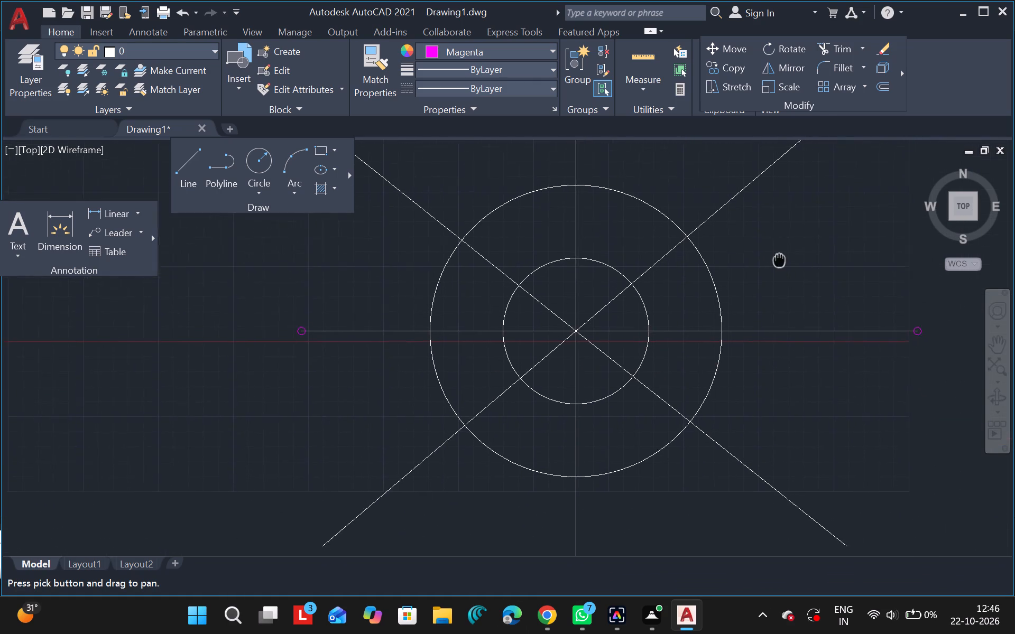
left_click_drag(779, 258, 689, 416)
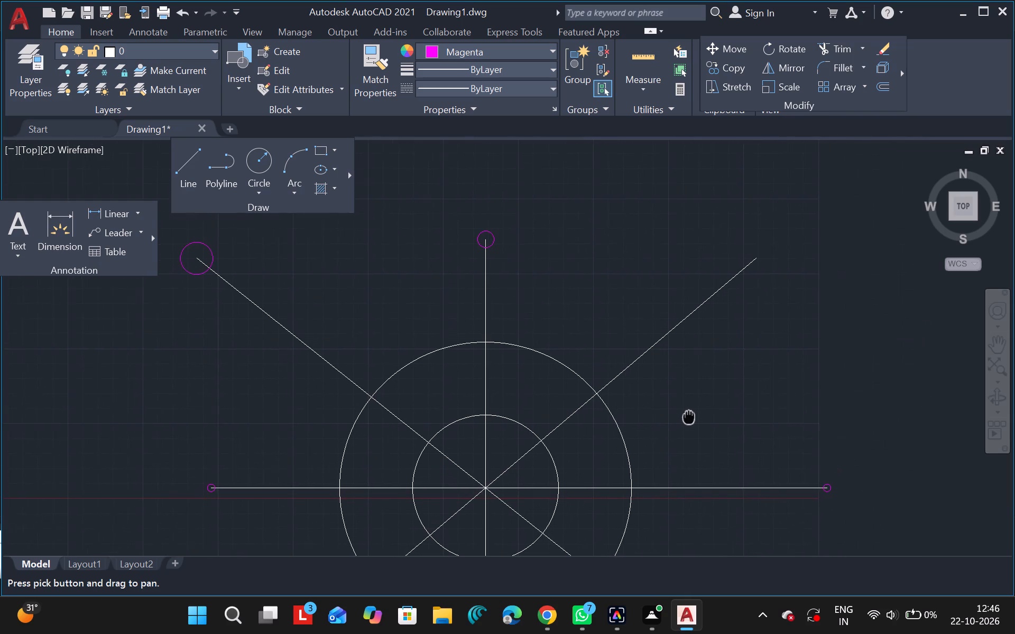
left_click_drag(689, 416, 693, 416)
key("Escape")
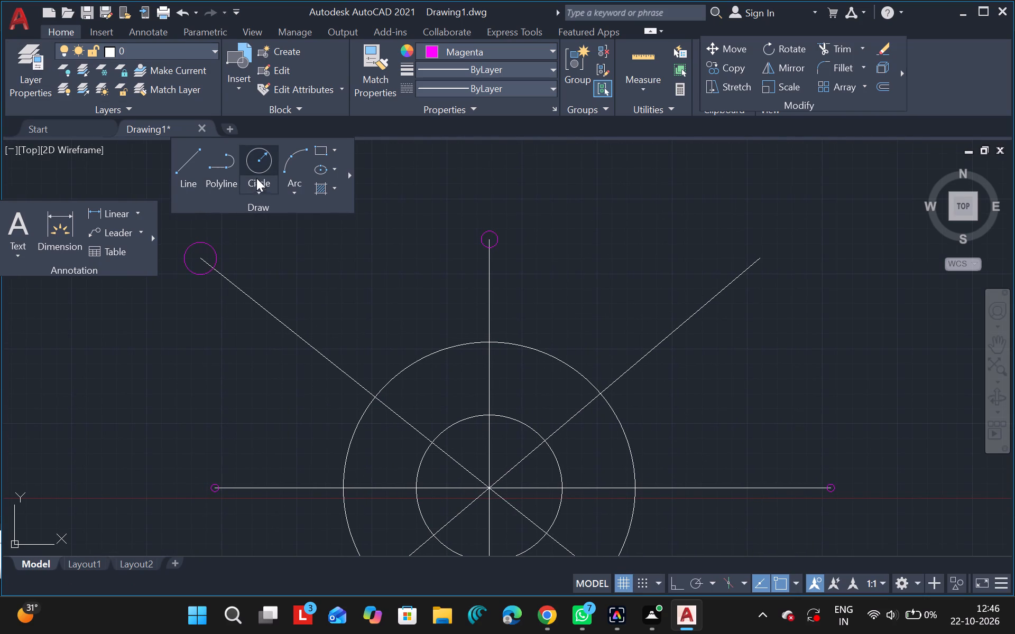
left_click(250, 161)
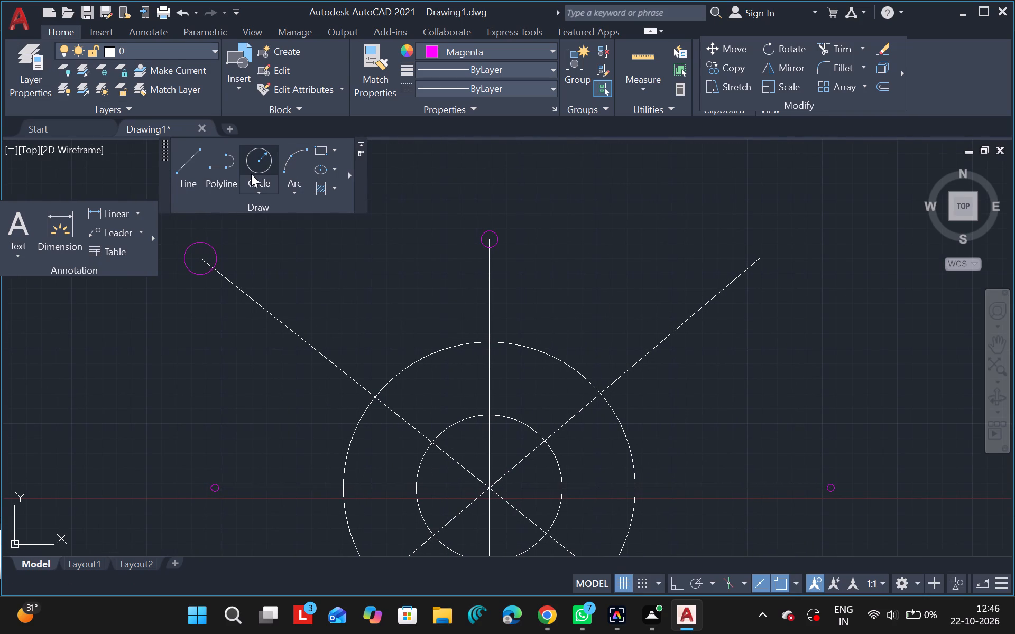
left_click(251, 174)
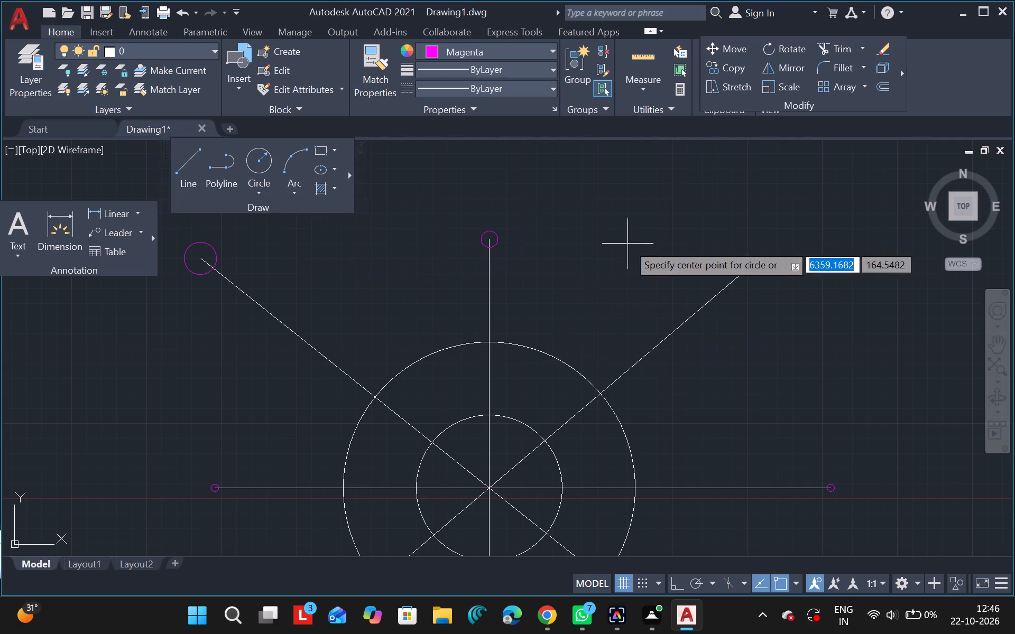
left_click_drag(760, 260, 762, 263)
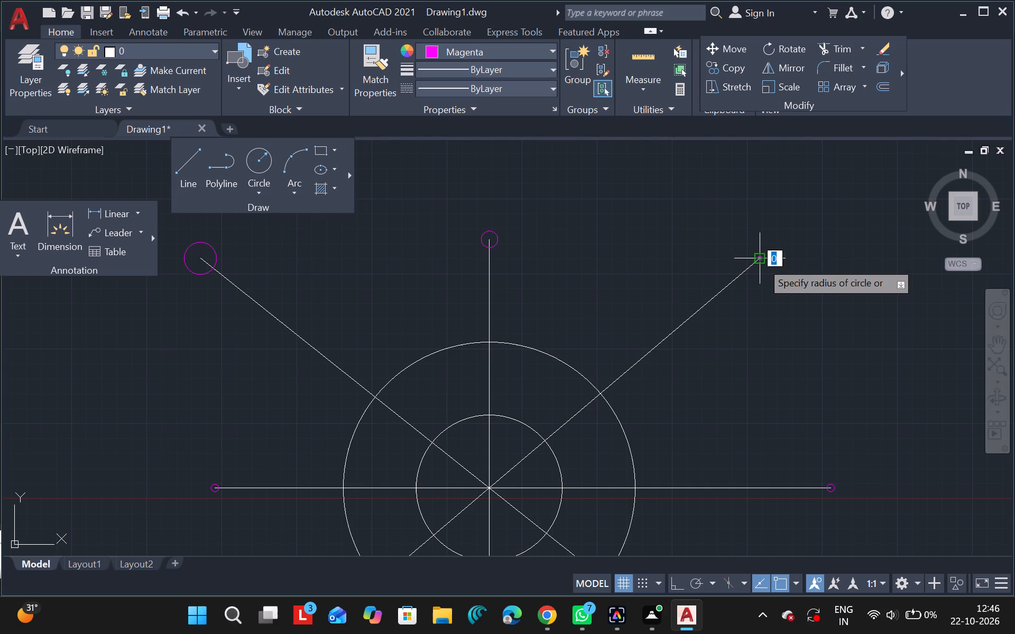
left_click_drag(762, 263, 771, 274)
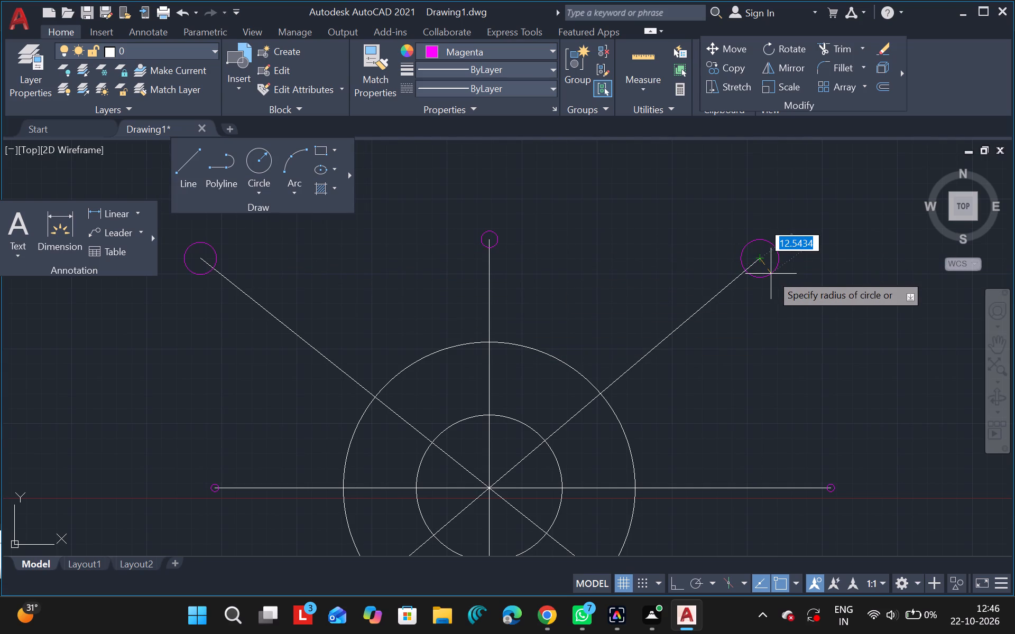
left_click_drag(771, 274, 767, 274)
left_click(767, 274)
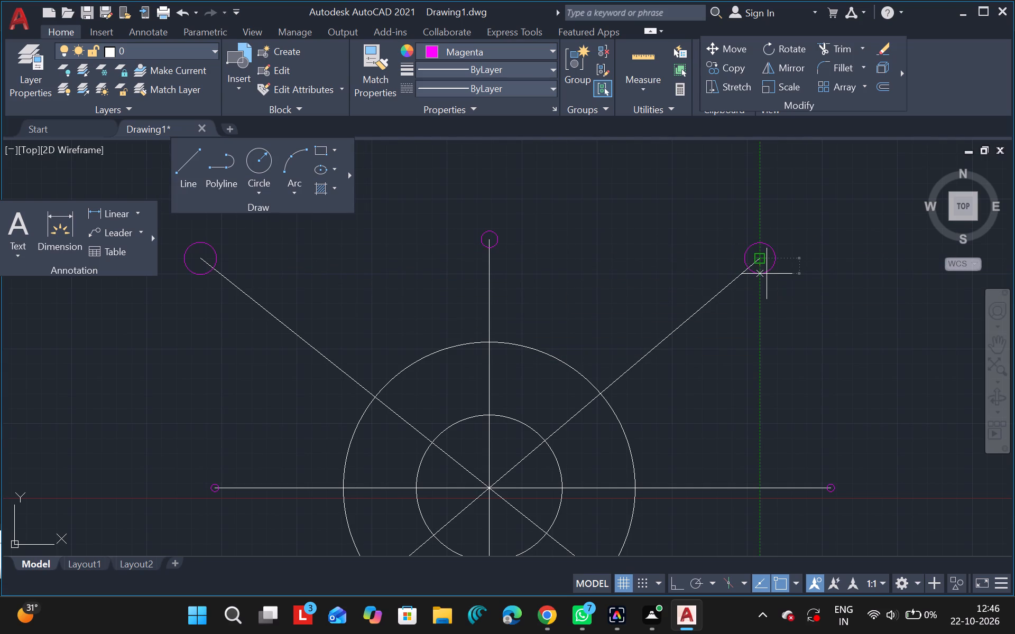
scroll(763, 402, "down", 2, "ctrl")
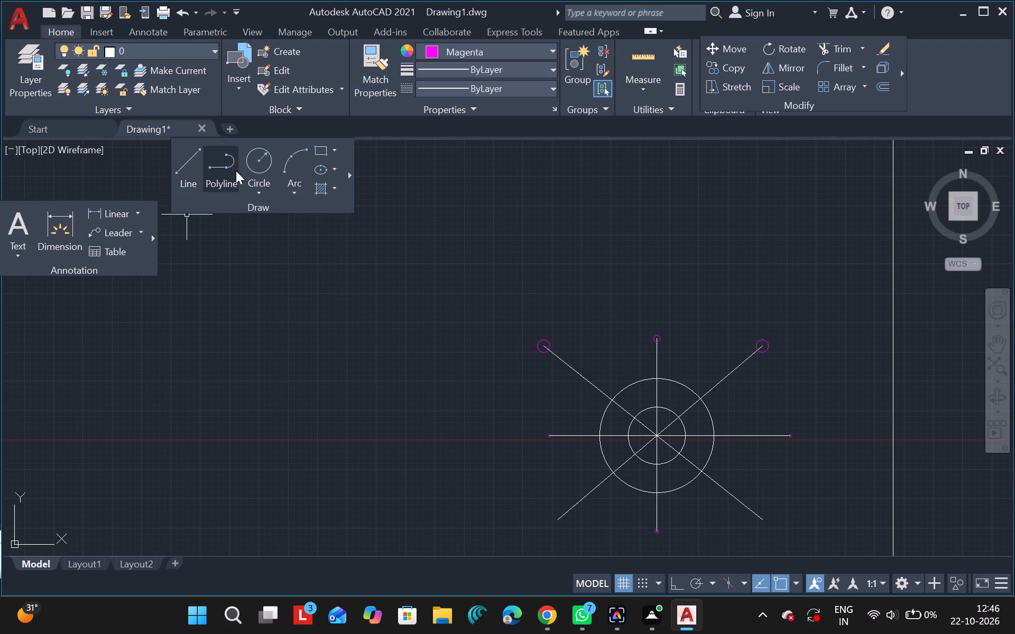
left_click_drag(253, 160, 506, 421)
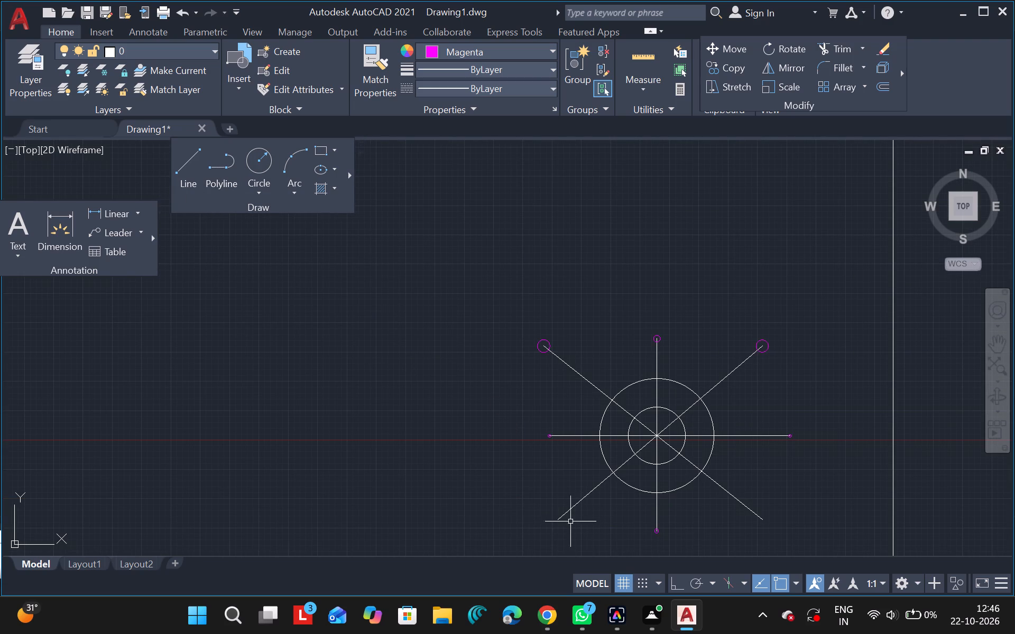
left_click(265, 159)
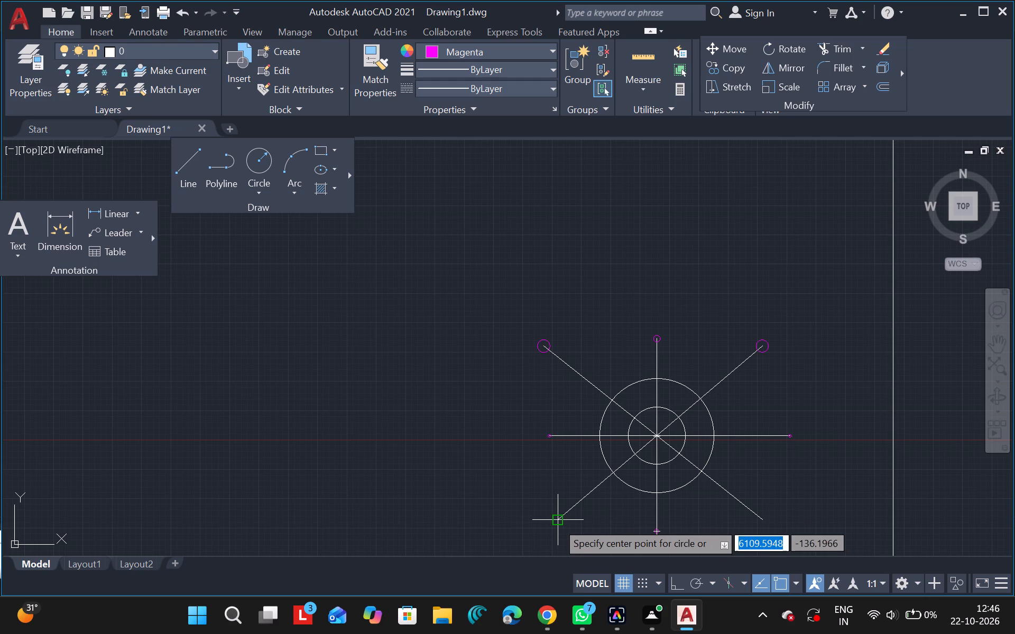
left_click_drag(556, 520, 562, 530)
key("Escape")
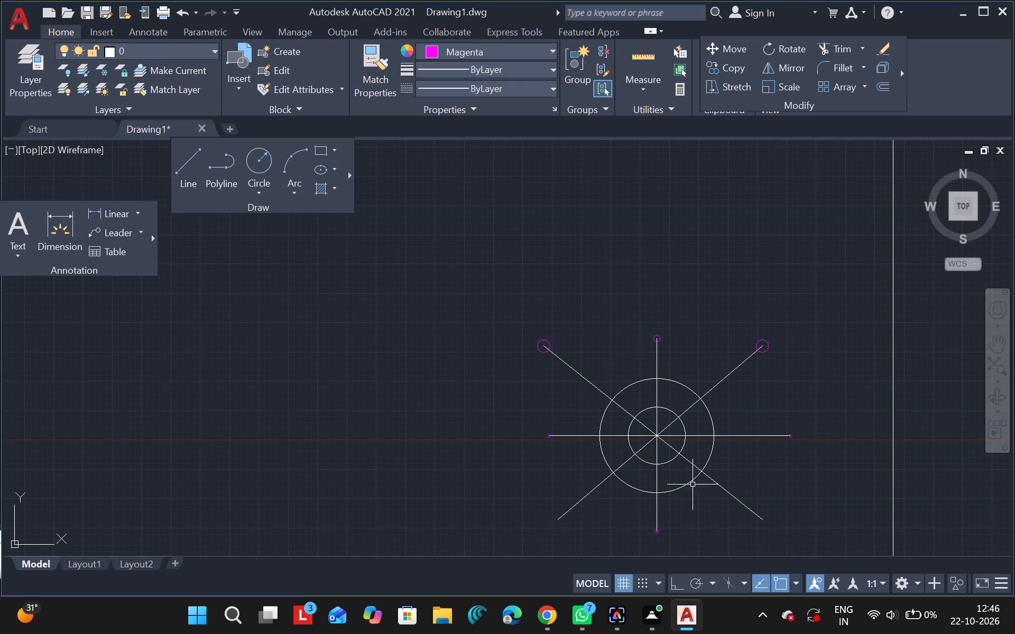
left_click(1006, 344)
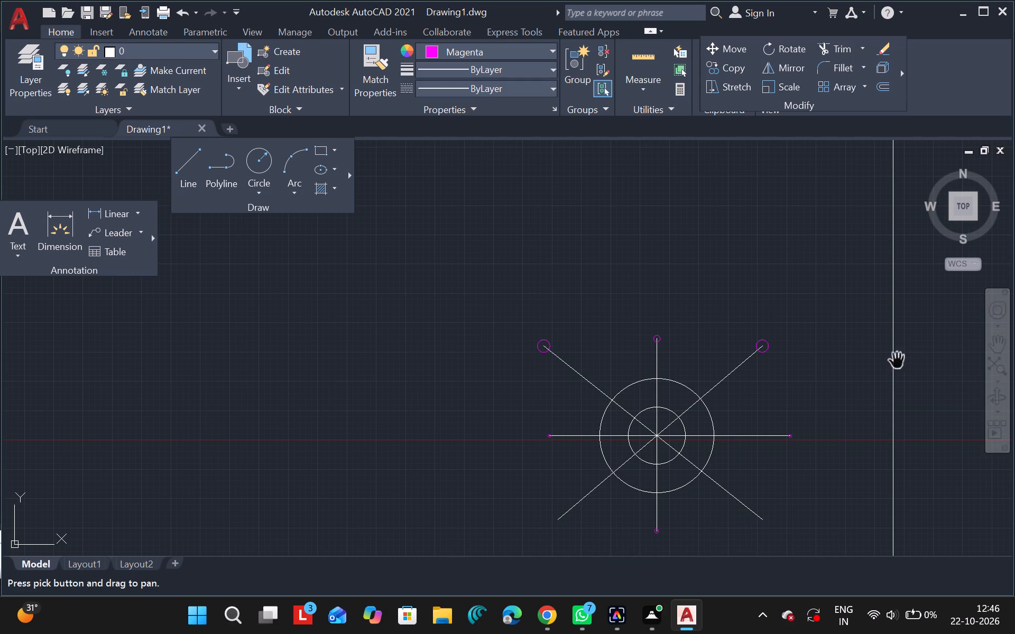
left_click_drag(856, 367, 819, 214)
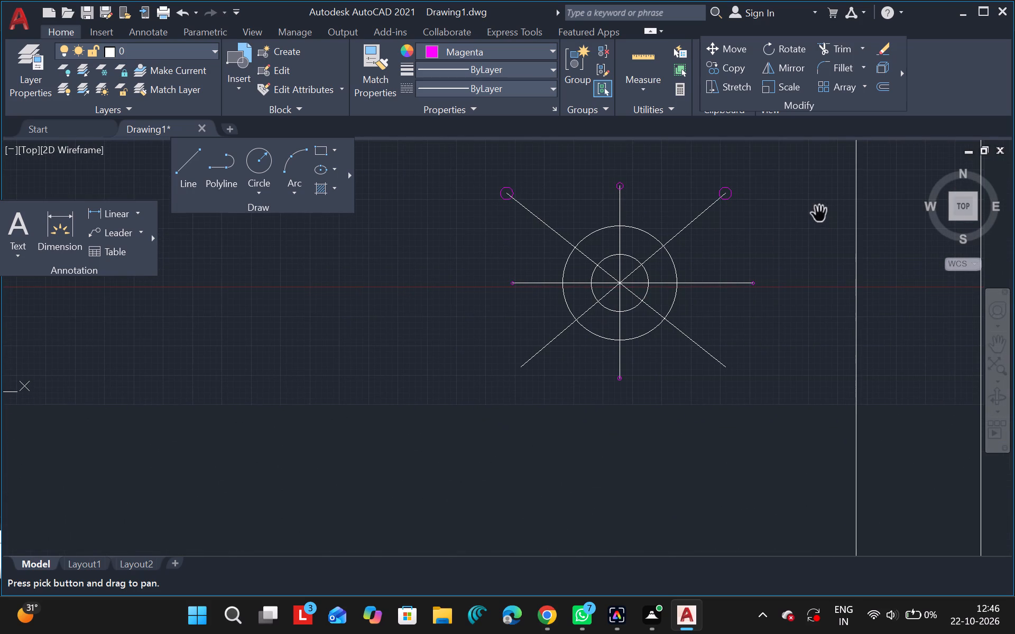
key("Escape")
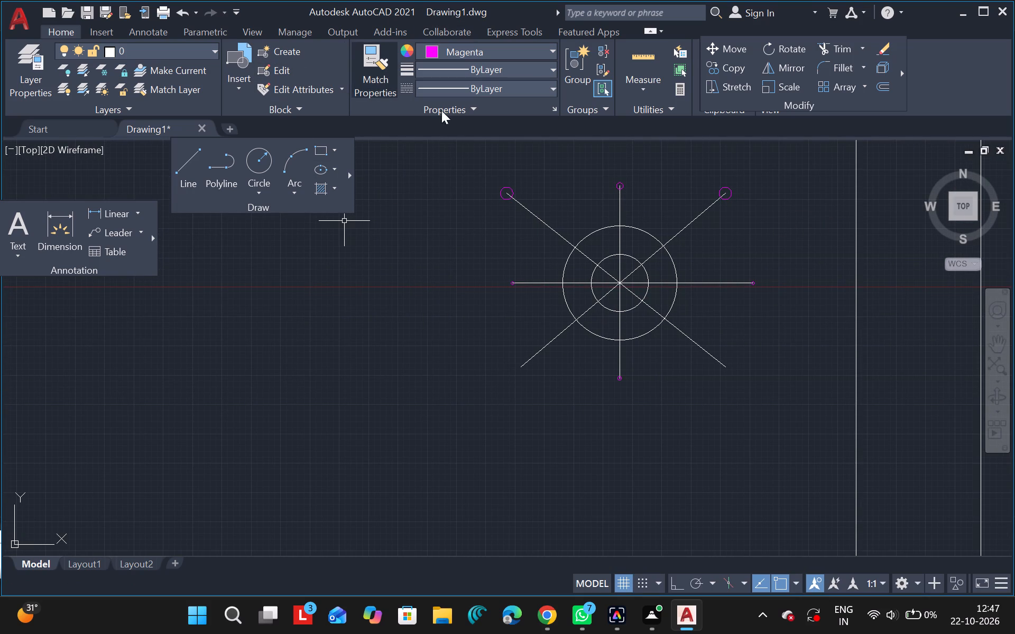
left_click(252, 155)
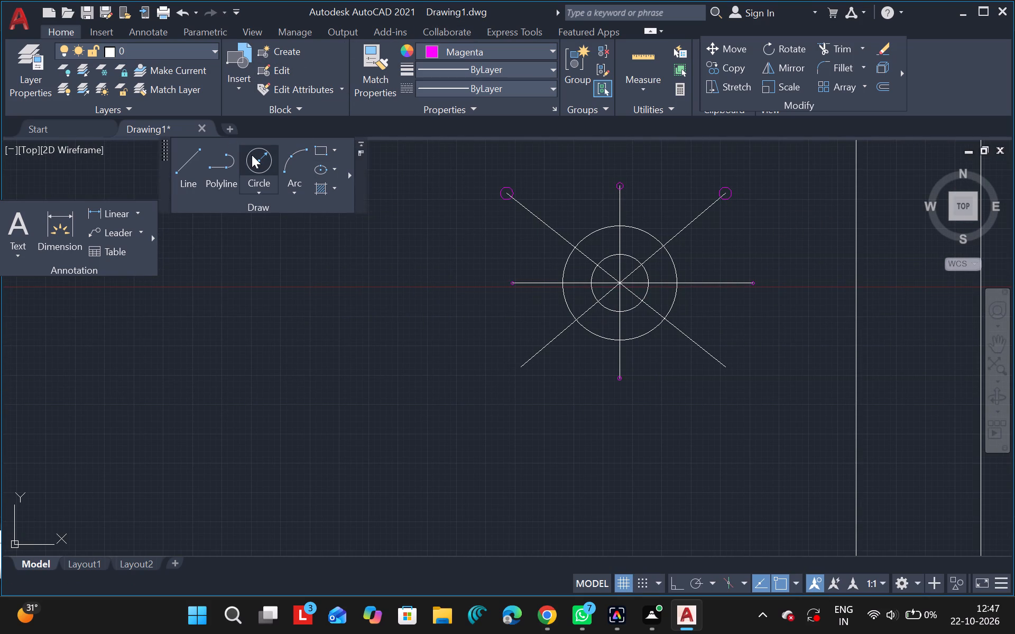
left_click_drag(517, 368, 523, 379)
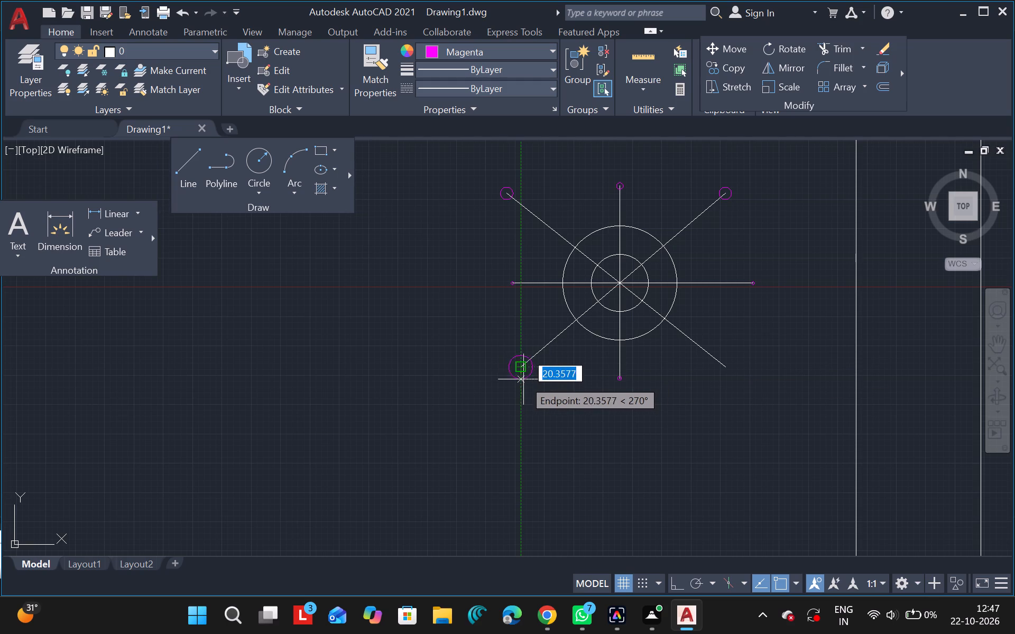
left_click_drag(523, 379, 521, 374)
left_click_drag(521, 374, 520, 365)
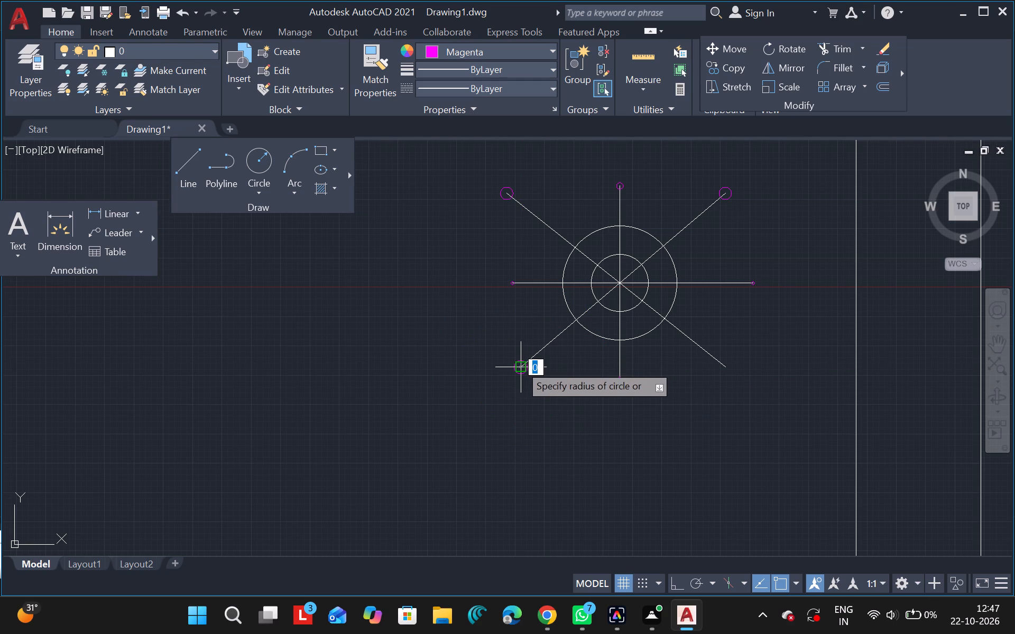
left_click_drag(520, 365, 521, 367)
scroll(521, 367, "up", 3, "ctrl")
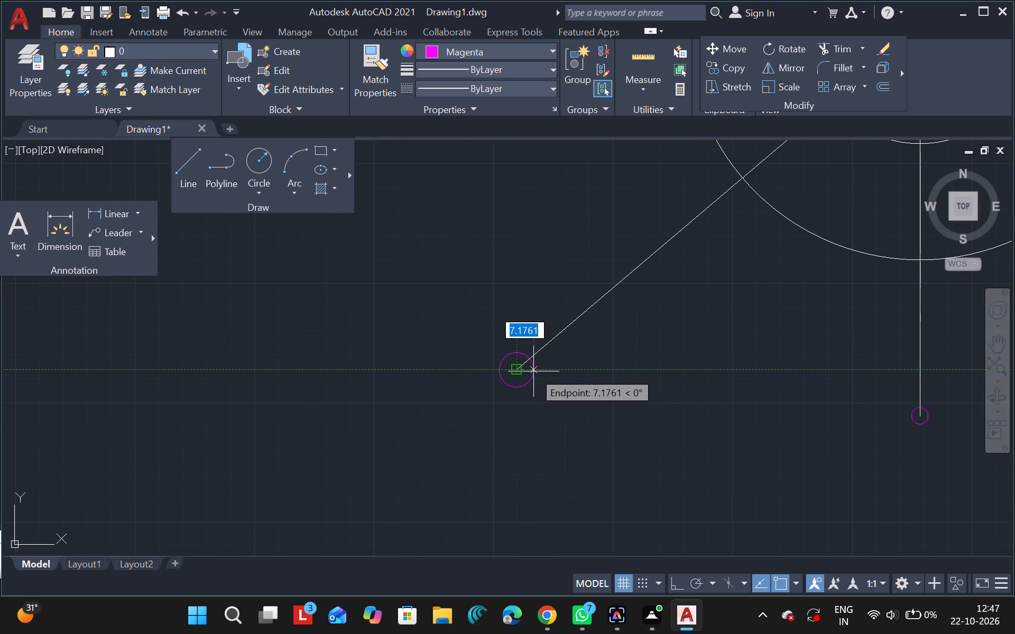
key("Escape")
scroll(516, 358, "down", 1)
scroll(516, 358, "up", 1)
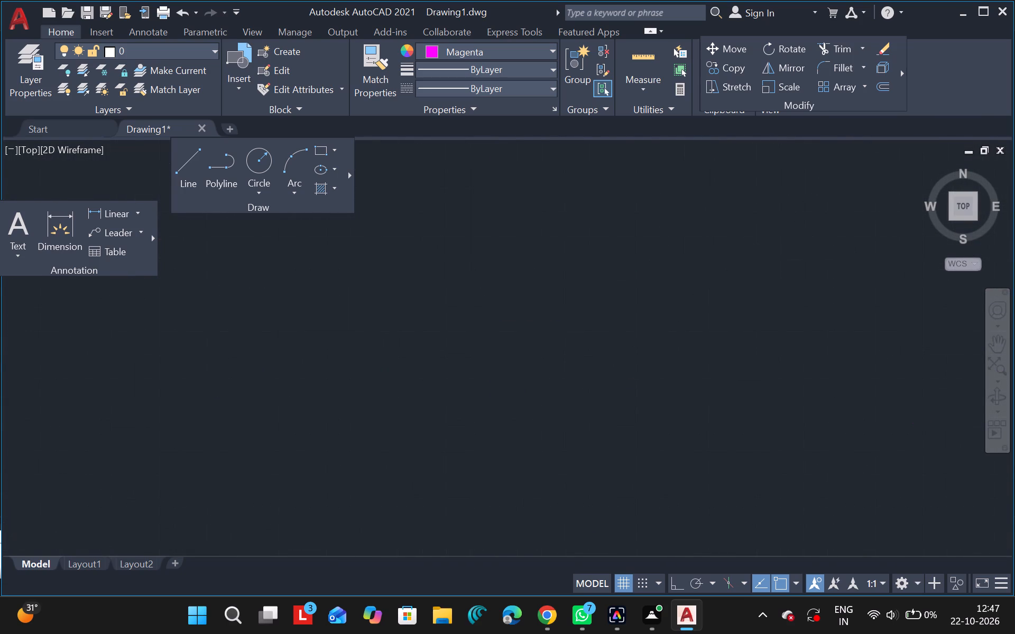
Draw a magenta circle of about 5 units radius centred on the outer end of the symbol's lower-left diagonal.
scroll(516, 358, "down", 10, "ctrl")
scroll(516, 358, "up", 1)
scroll(516, 358, "down", 14, "ctrl")
scroll(516, 358, "up", 3)
scroll(516, 358, "down", 1, "ctrl")
scroll(516, 358, "up", 2)
key("ctrl+z")
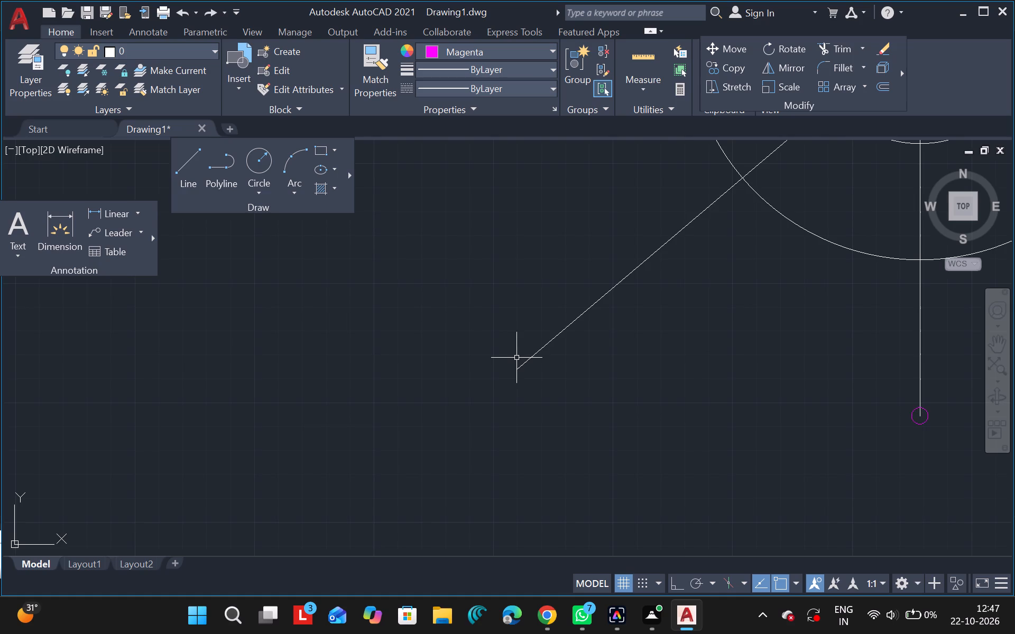
left_click(559, 354)
key("Escape")
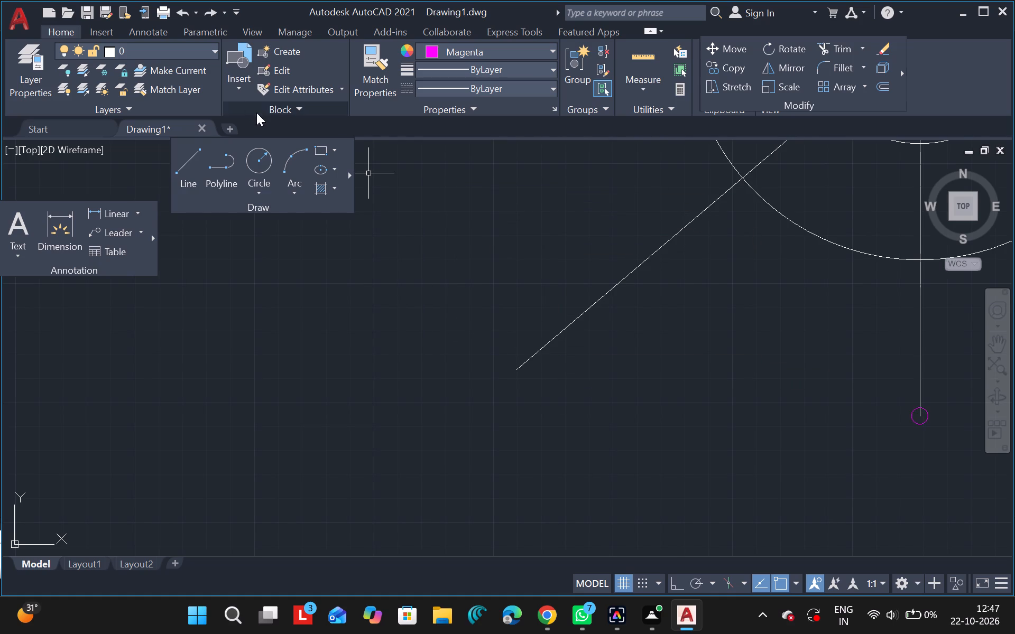
left_click(259, 165)
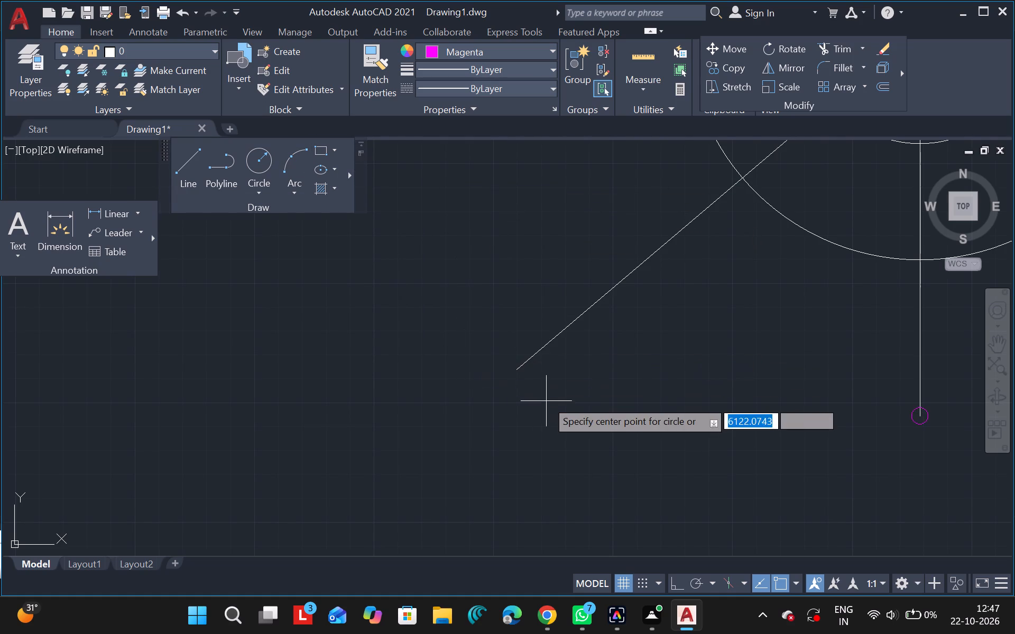
left_click(511, 370)
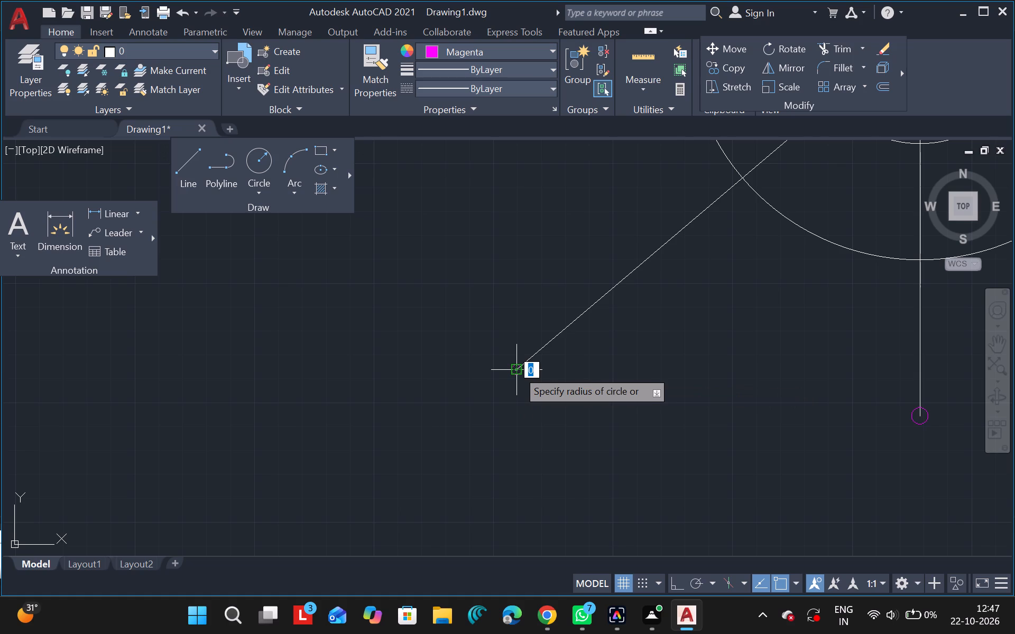
left_click_drag(517, 370, 524, 385)
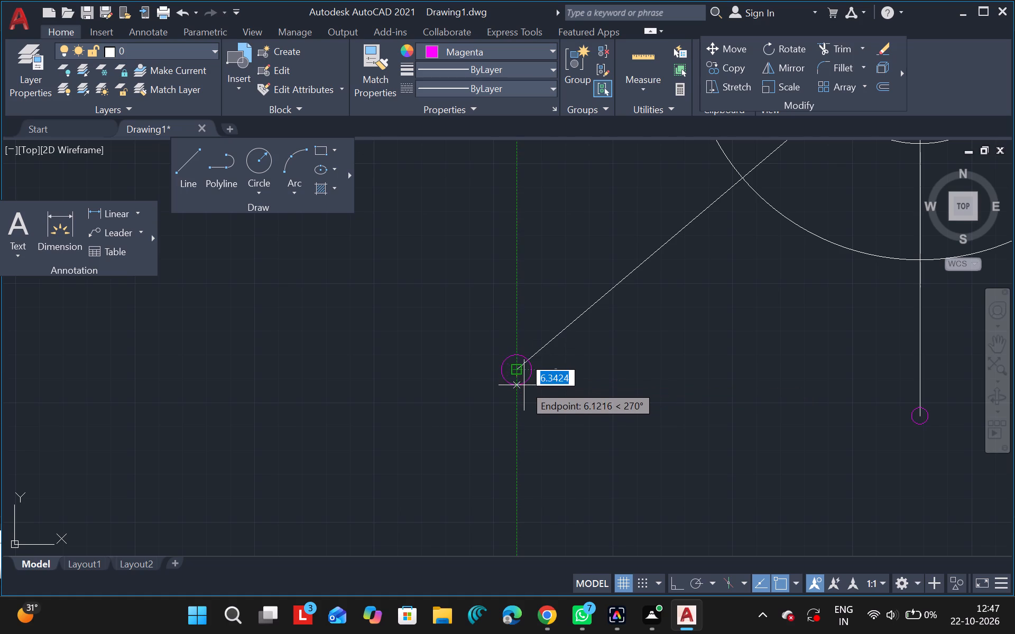
left_click_drag(524, 385, 521, 383)
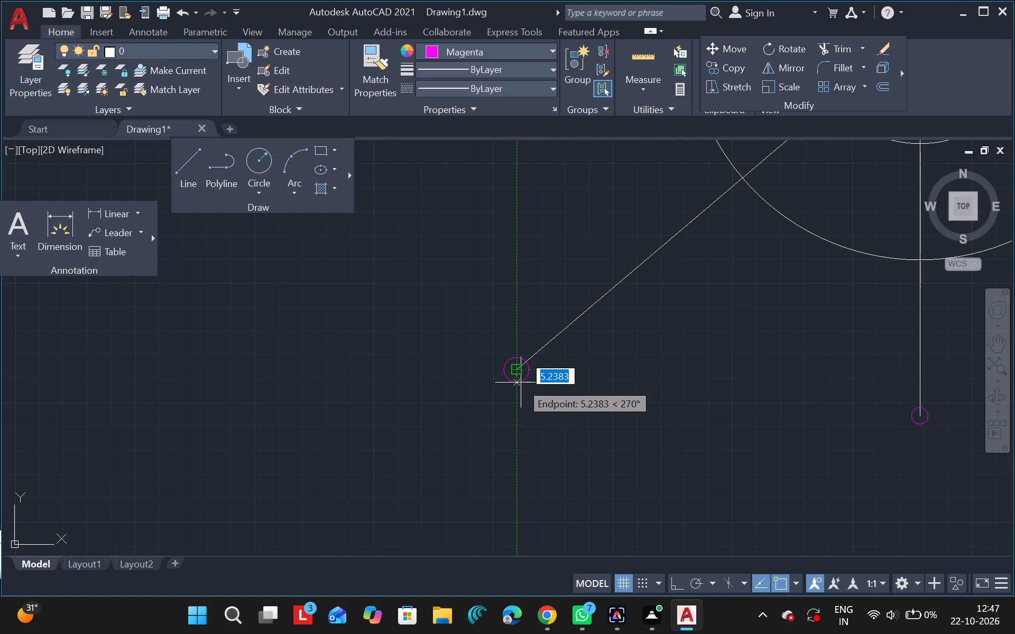
left_click_drag(521, 383, 520, 381)
left_click(520, 381)
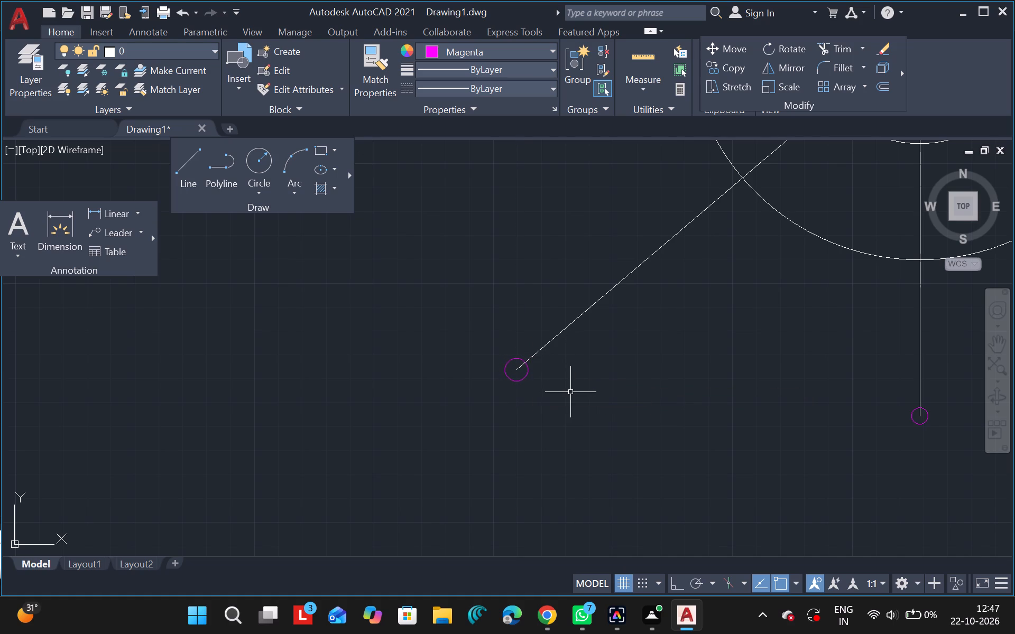
Draw a magenta circle centred on the lower-right diagonal's outer end, roughly the same size as the lower-left diagonal's marker.
left_click_drag(718, 443, 614, 449)
left_click(992, 341)
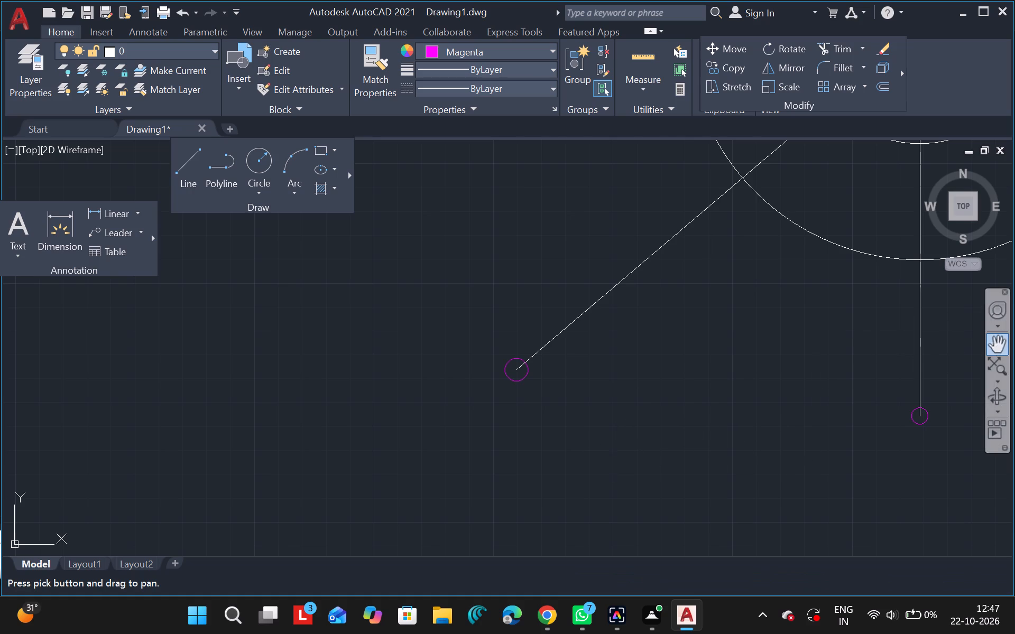
right_click_drag(815, 377, 648, 335)
key("Escape")
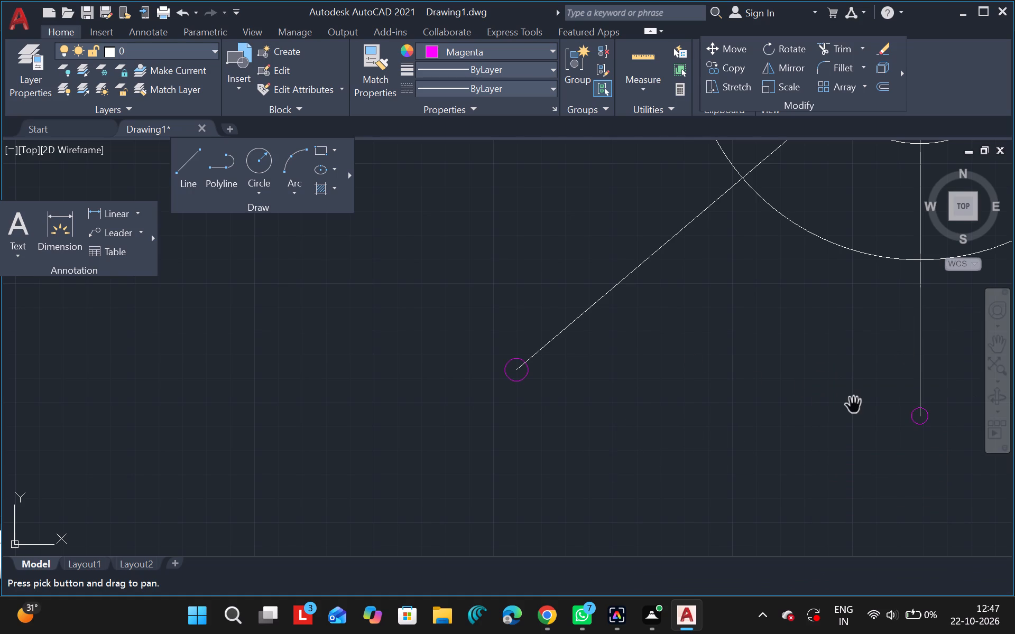
right_click_drag(854, 405, 698, 366)
left_click(698, 366)
left_click_drag(698, 366, 489, 367)
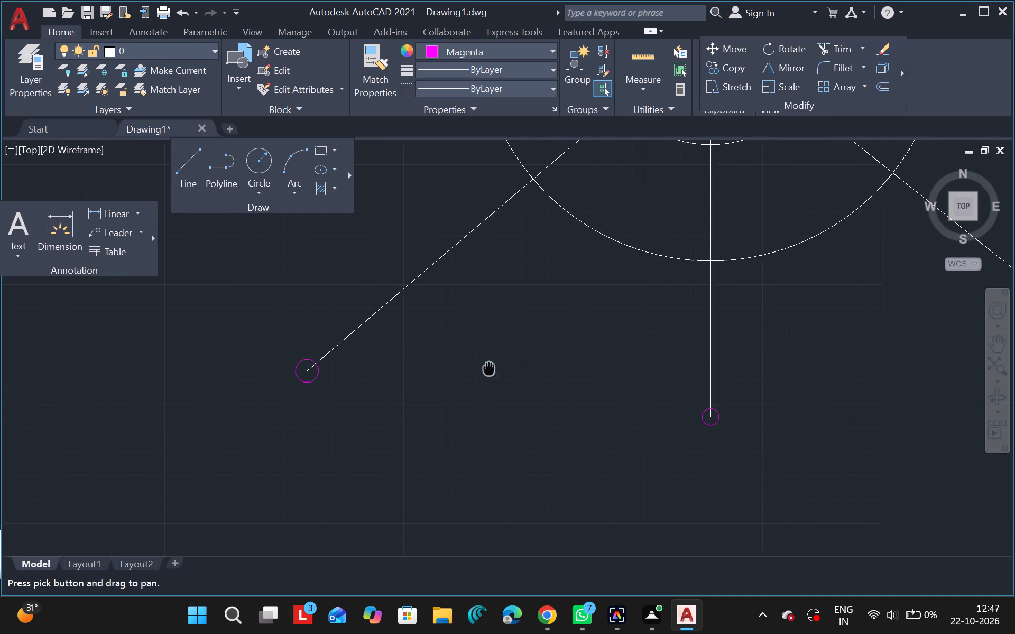
left_click_drag(489, 367, 76, 383)
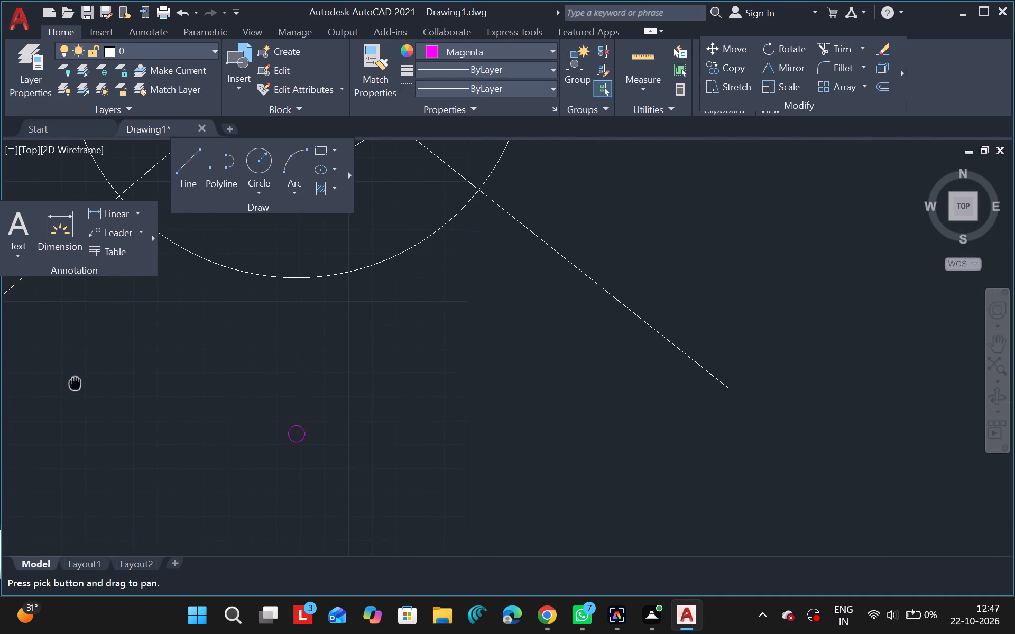
key("Escape")
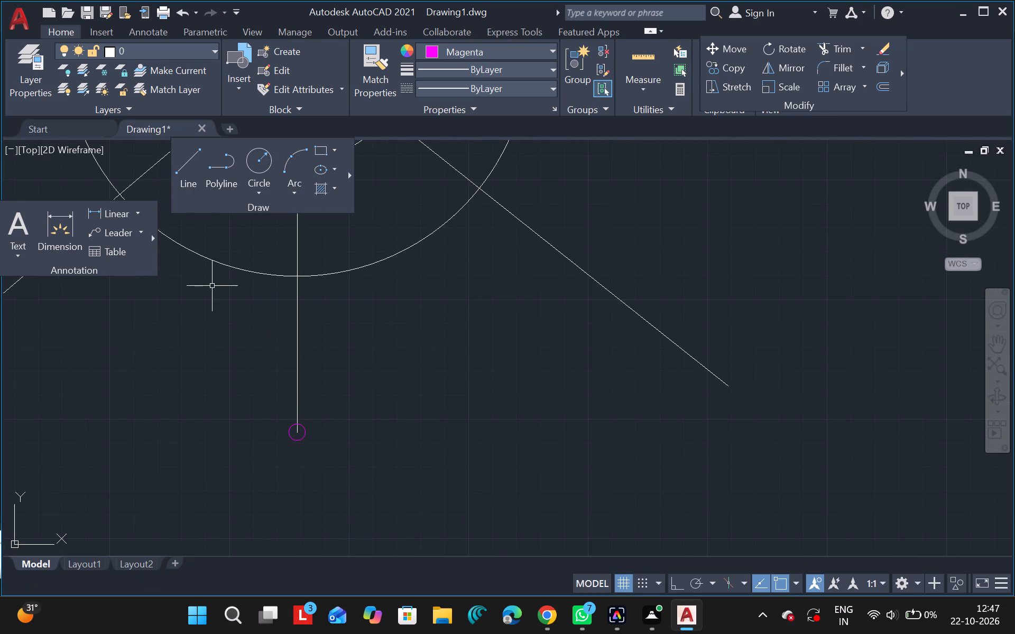
left_click(244, 156)
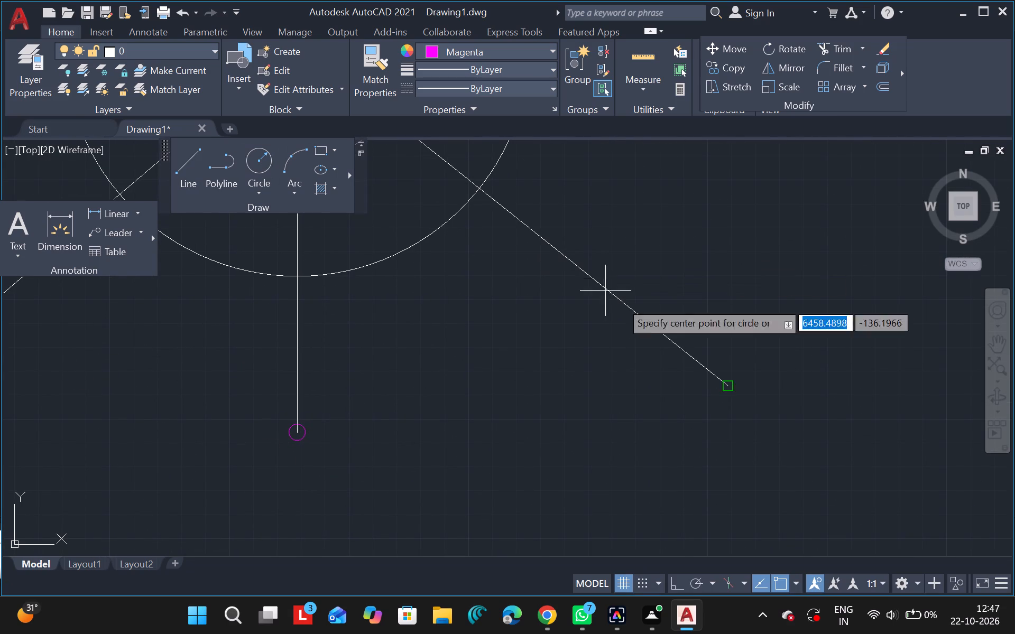
left_click_drag(728, 385, 730, 386)
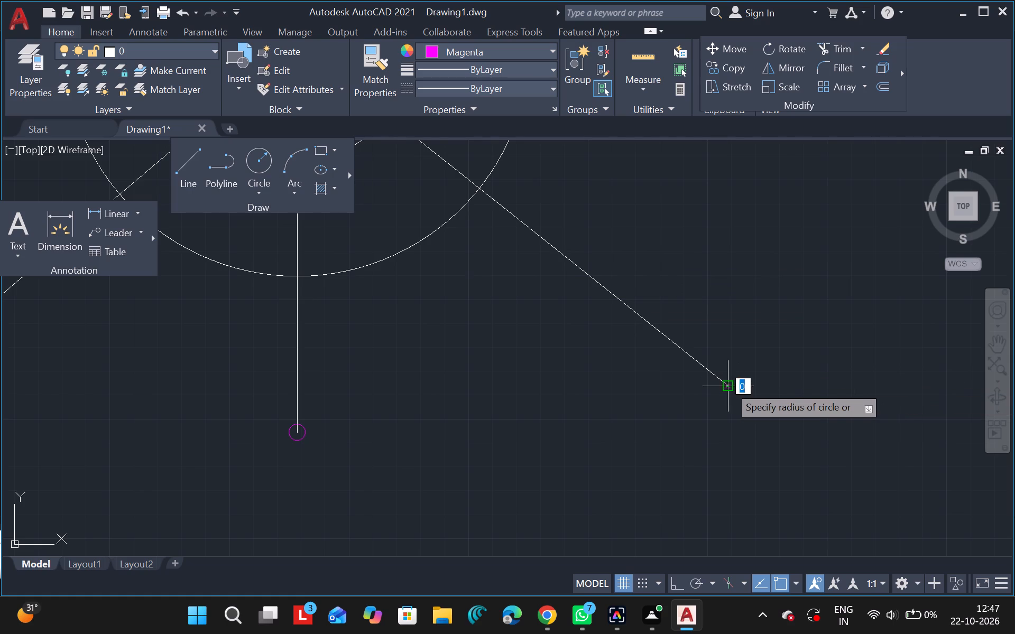
left_click_drag(730, 386, 734, 391)
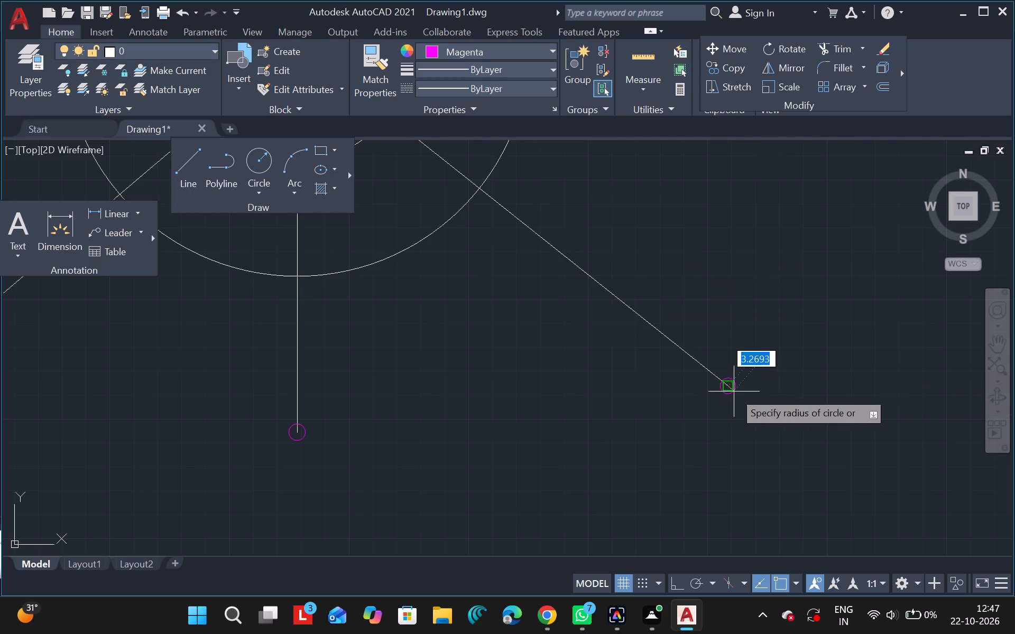
left_click_drag(734, 391, 736, 395)
left_click(736, 395)
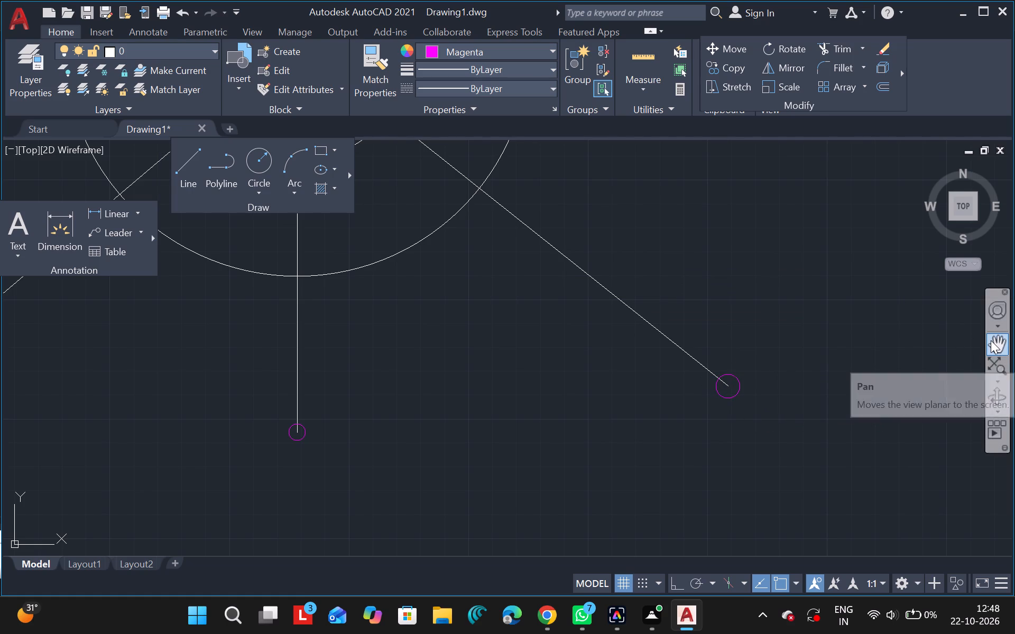
Examine the whole floor plan and the area around the concentric-circle symbol with its end markers.
left_click_drag(991, 340, 994, 349)
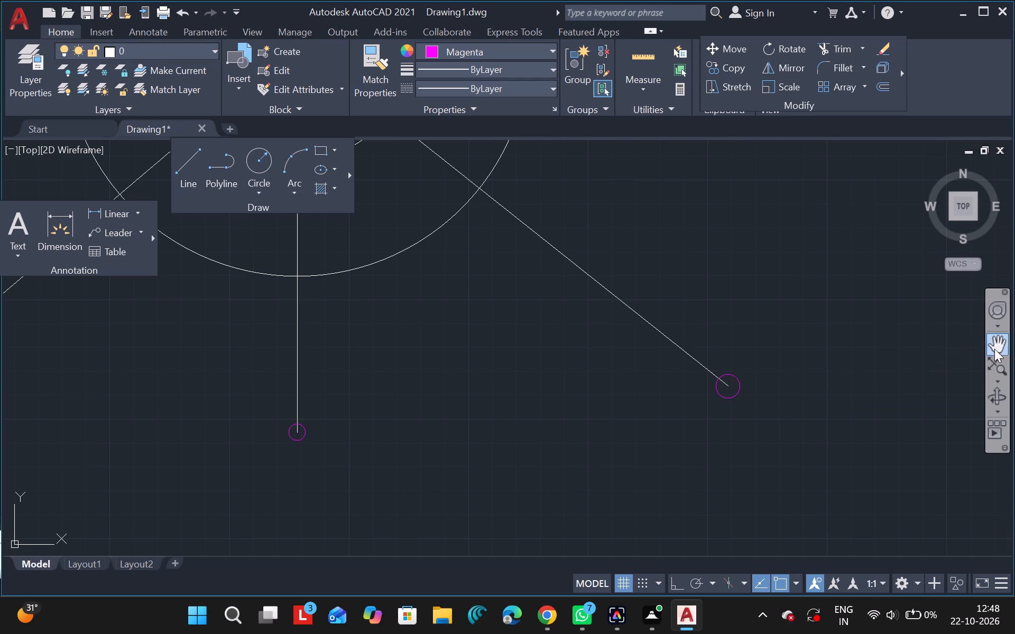
left_click_drag(994, 349, 994, 346)
left_click(994, 346)
left_click_drag(828, 332, 967, 362)
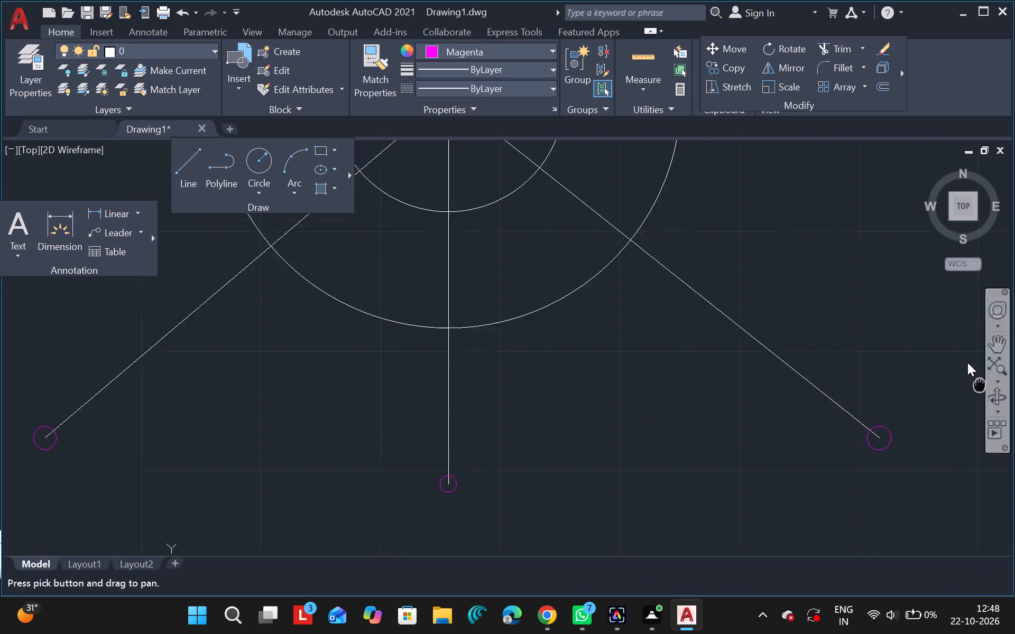
left_click_drag(967, 362, 911, 304)
scroll(911, 304, "down", 5, "ctrl")
left_click_drag(766, 383, 780, 497)
scroll(780, 497, "down", 4, "ctrl")
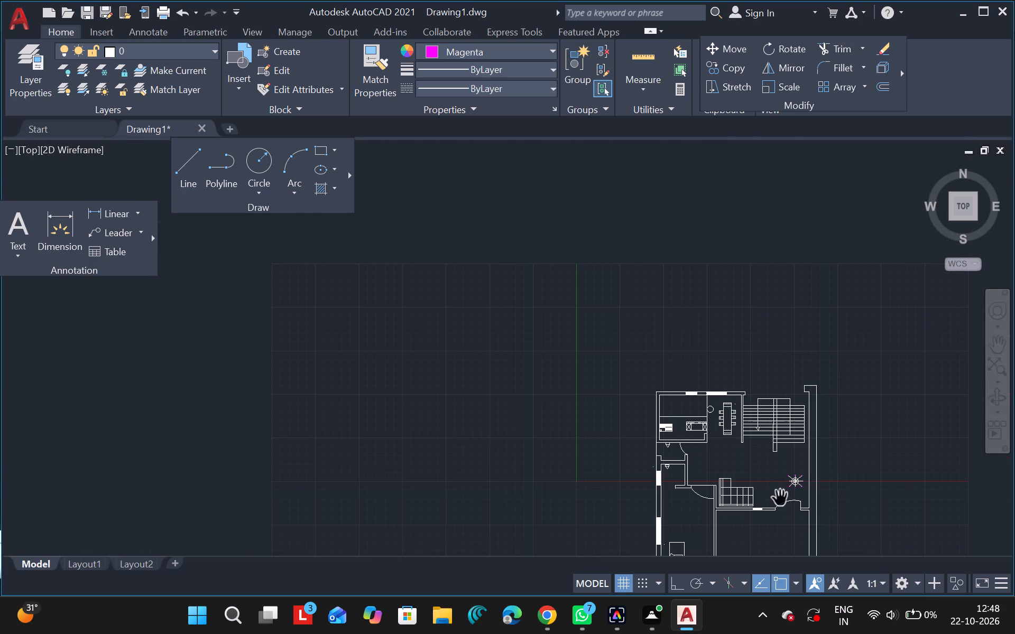
left_click_drag(755, 343, 575, 200)
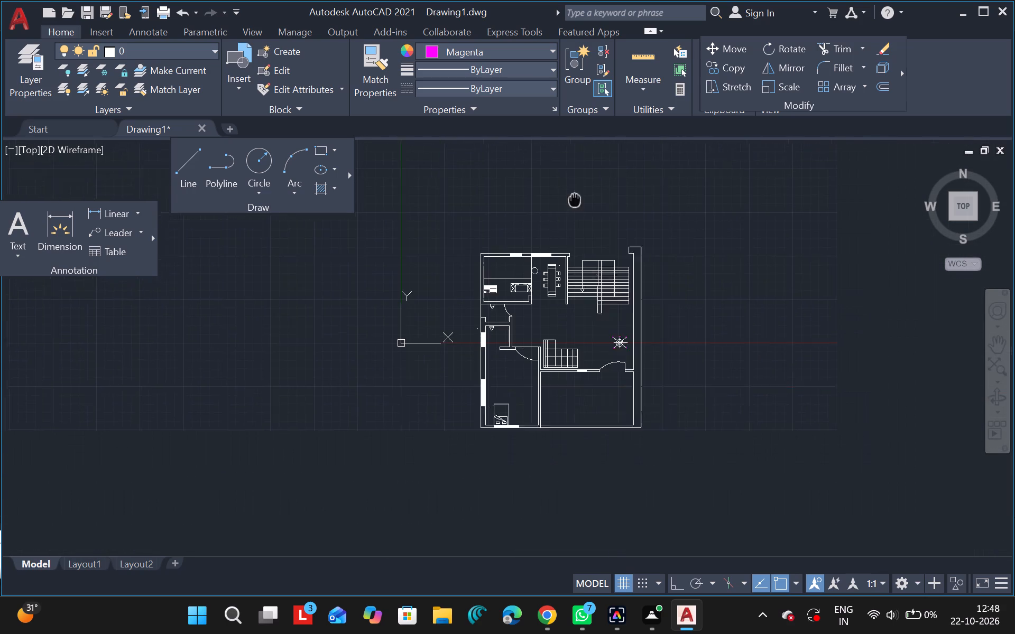
left_click_drag(575, 200, 567, 196)
scroll(571, 335, "up", 1, "ctrl")
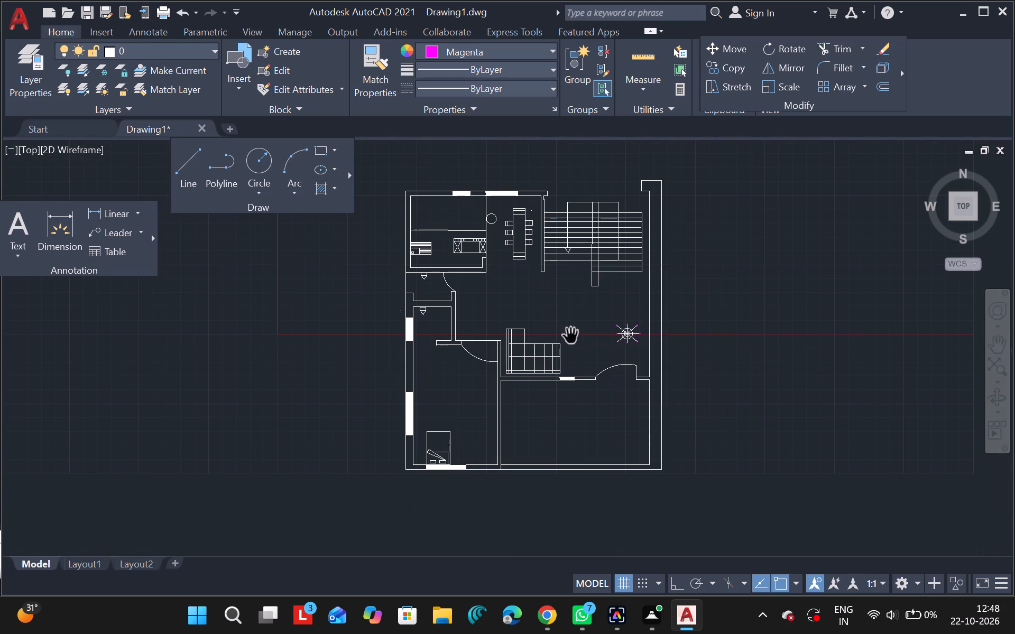
scroll(571, 335, "up", 2, "ctrl")
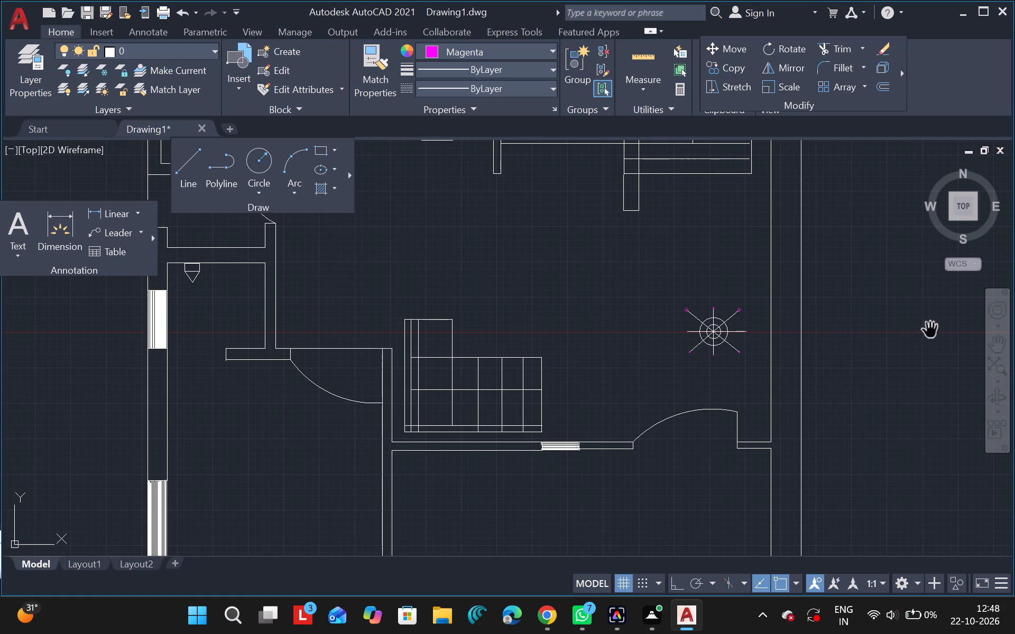
key("Escape")
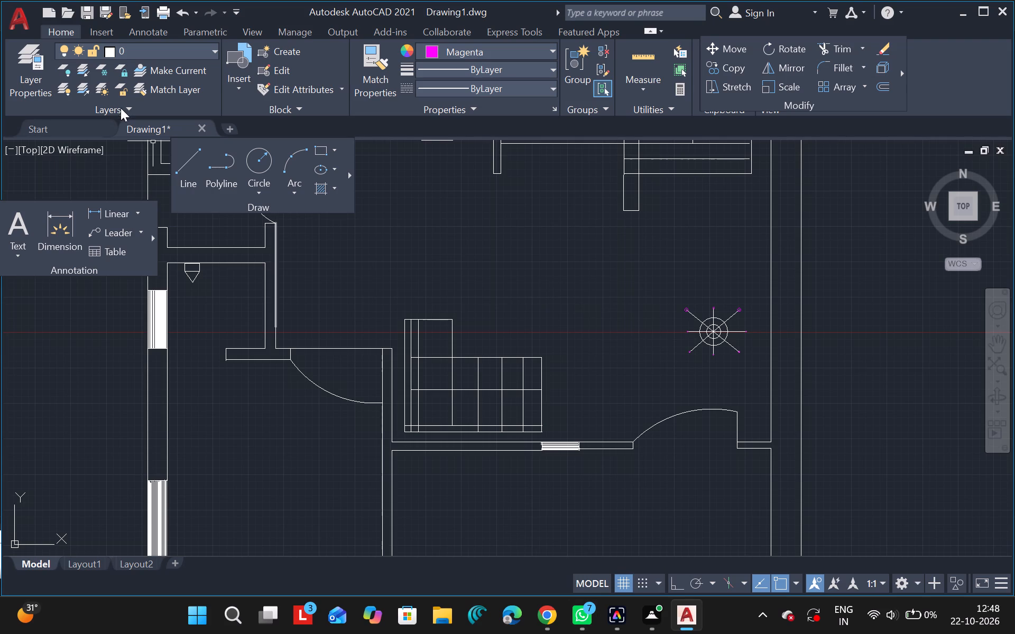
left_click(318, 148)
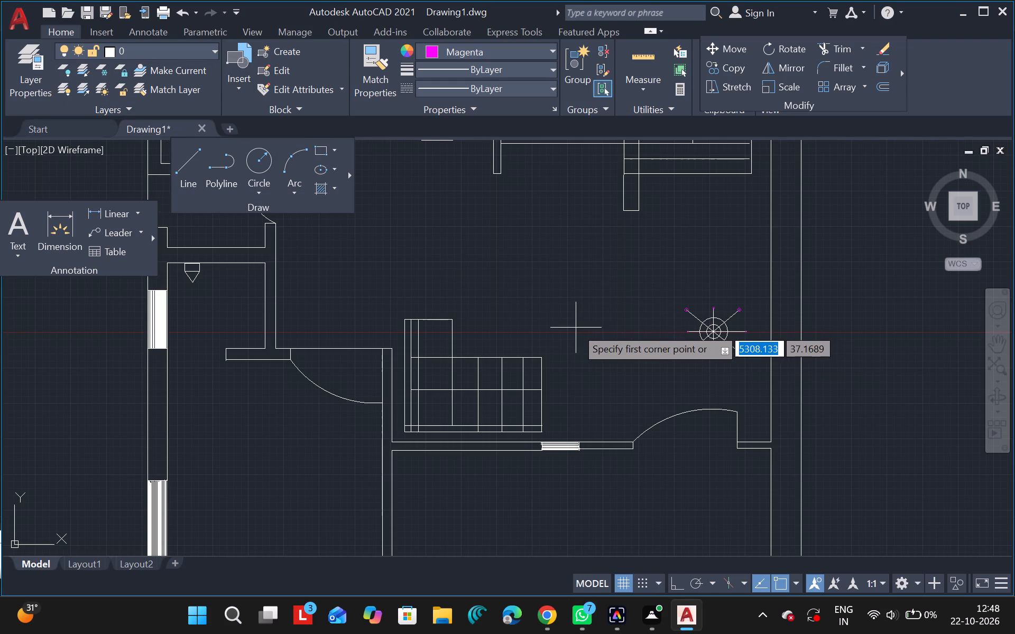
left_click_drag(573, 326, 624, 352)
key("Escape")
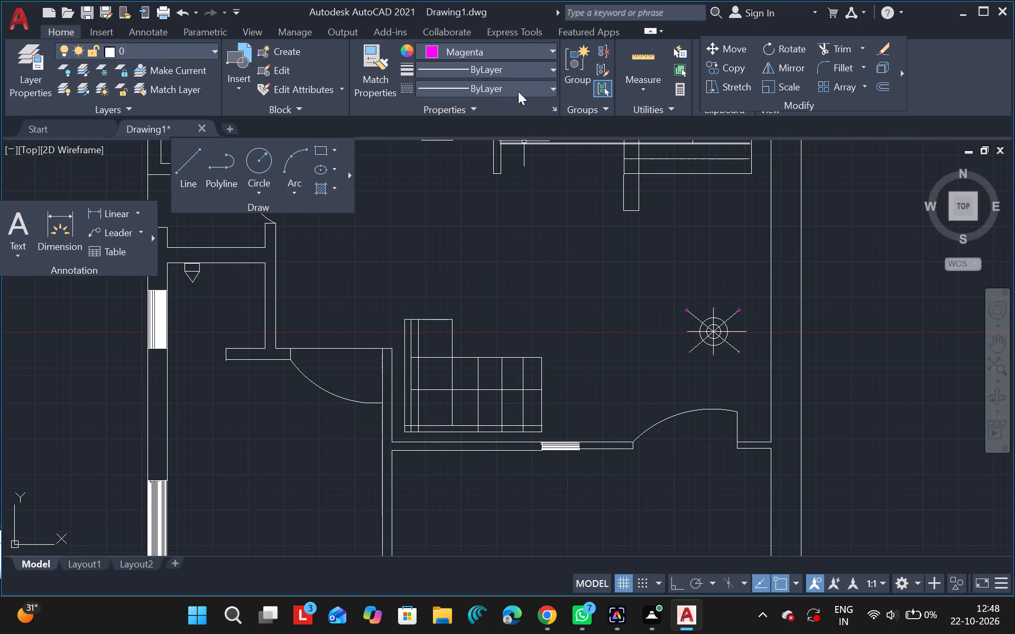
Draw a small horizontal rectangle in the ByLayer colour, slightly over twice as wide as tall, between the L-shaped sofa and the concentric-circle symbol.
left_click(436, 51)
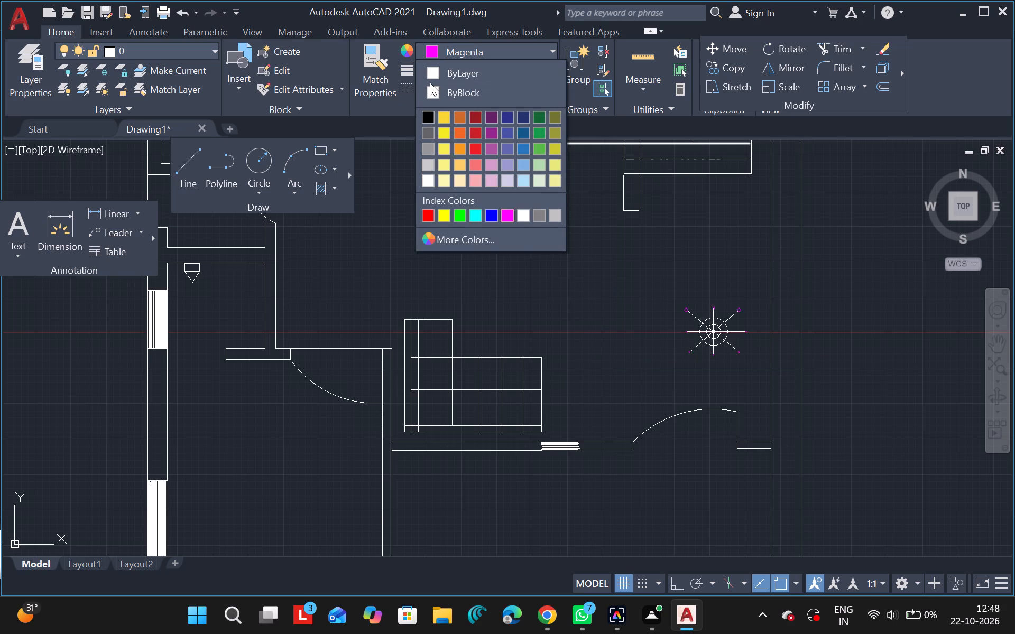
left_click(432, 69)
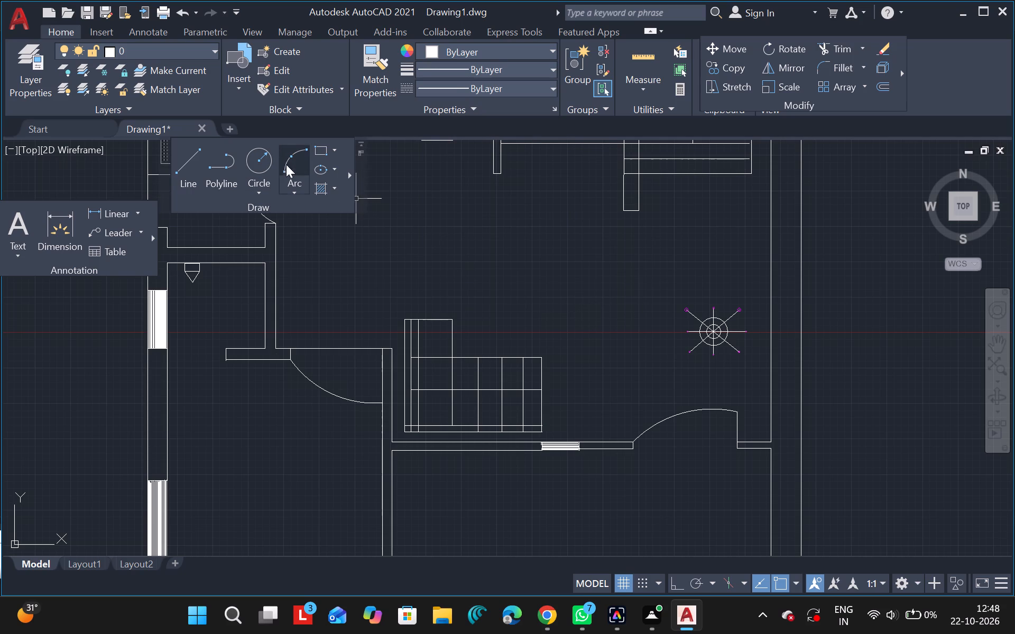
left_click(315, 142)
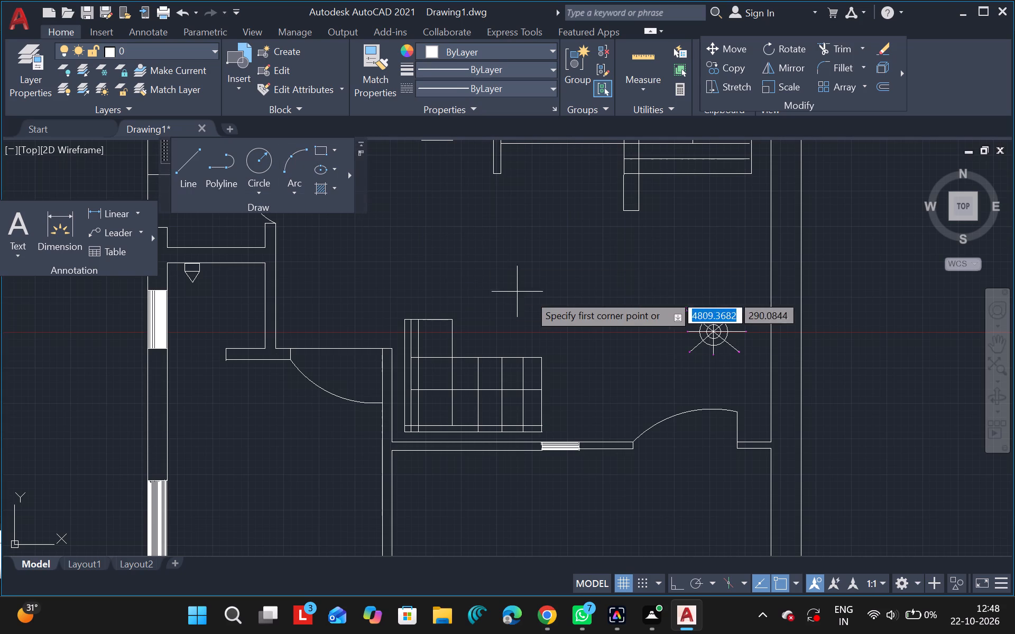
left_click_drag(574, 321, 625, 323)
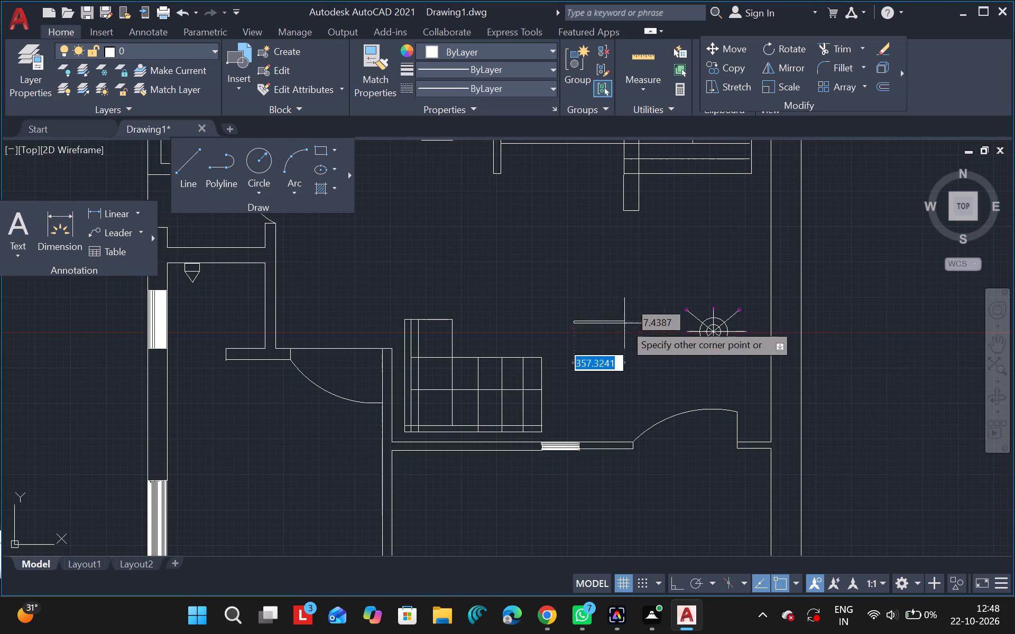
left_click_drag(625, 323, 637, 350)
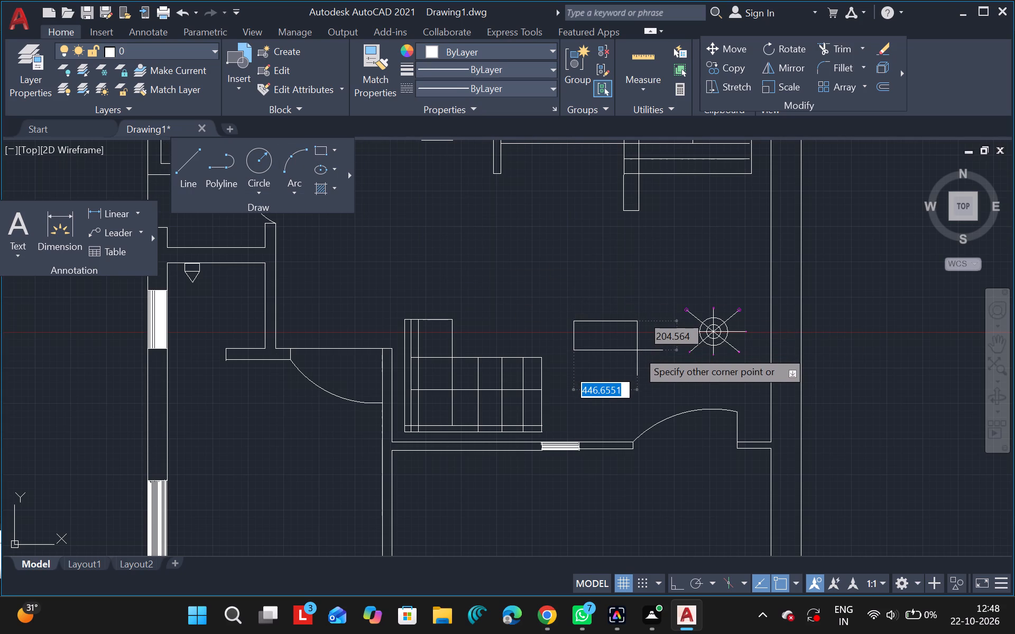
left_click_drag(637, 350, 633, 347)
left_click(633, 347)
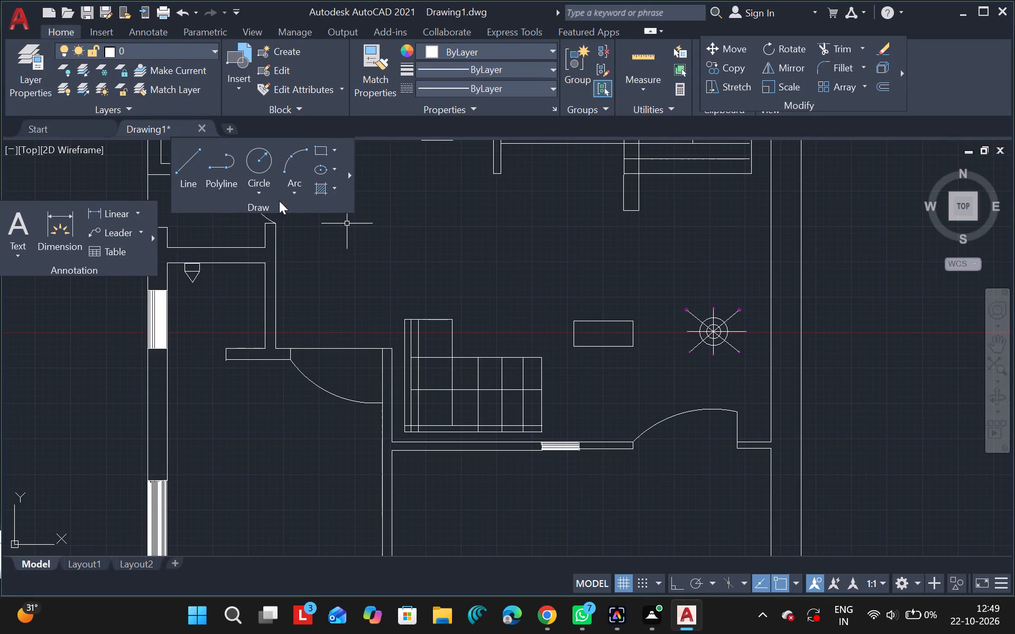
Draw a full-width strip about 39 units deep along the lower edge of the small rectangle beside the L-shaped sofa using lines.
left_click(194, 153)
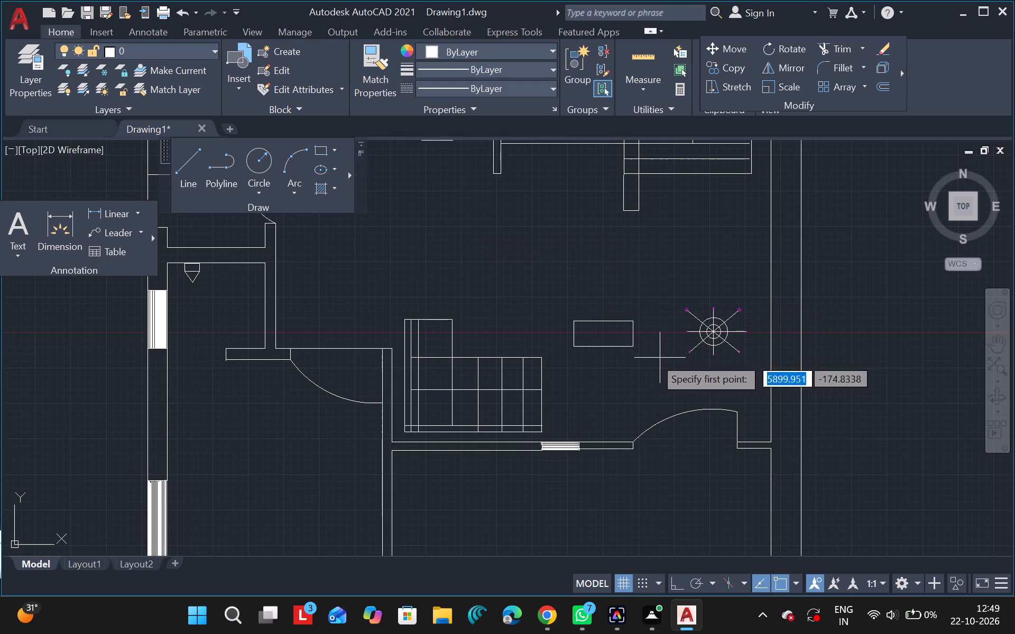
scroll(610, 337, "up", 1, "ctrl")
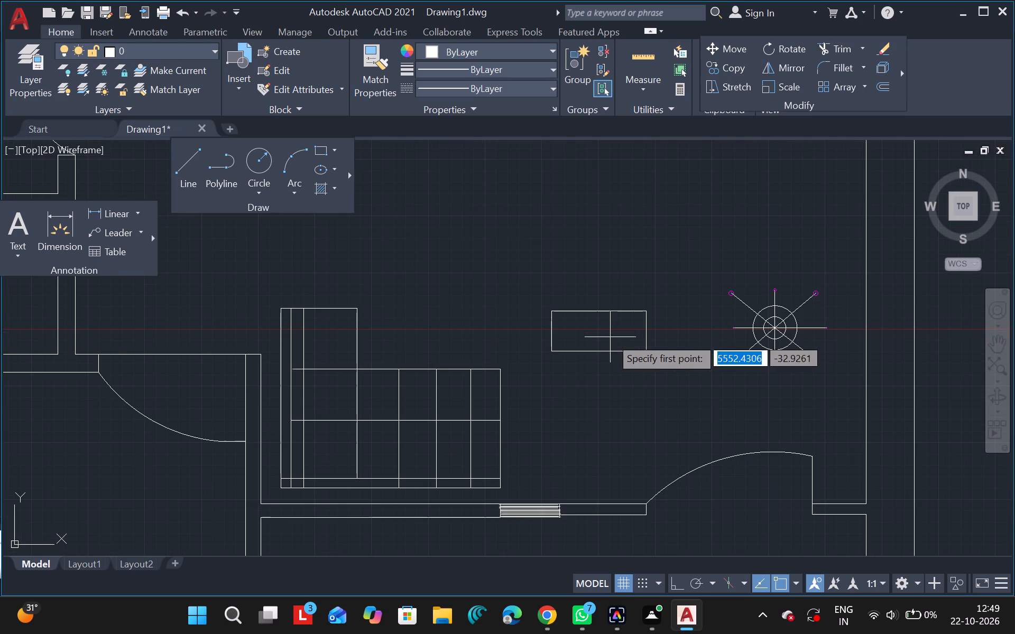
double_click(552, 350)
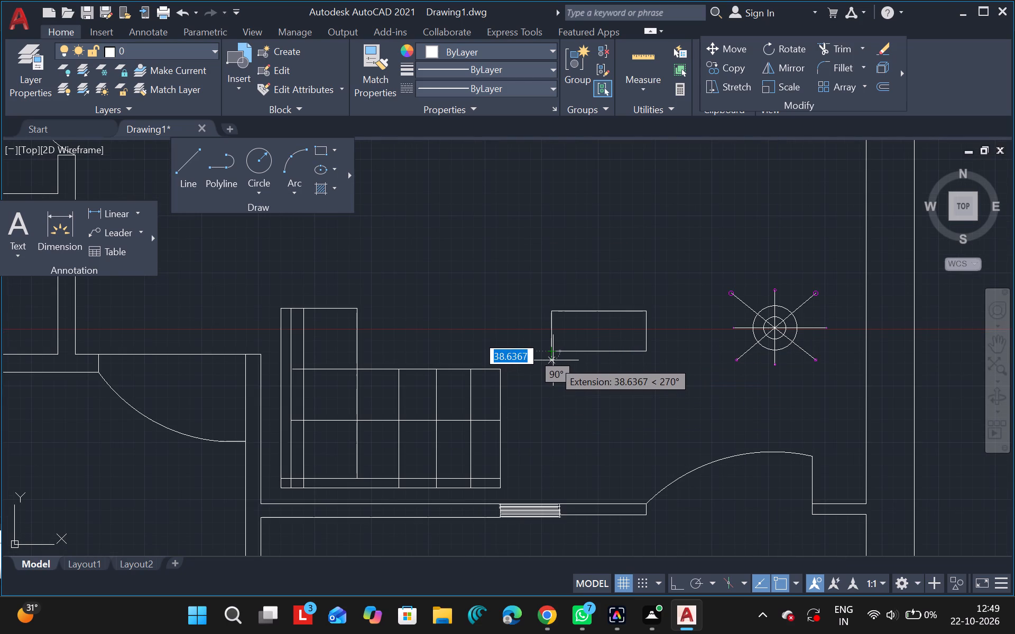
left_click_drag(553, 360, 643, 357)
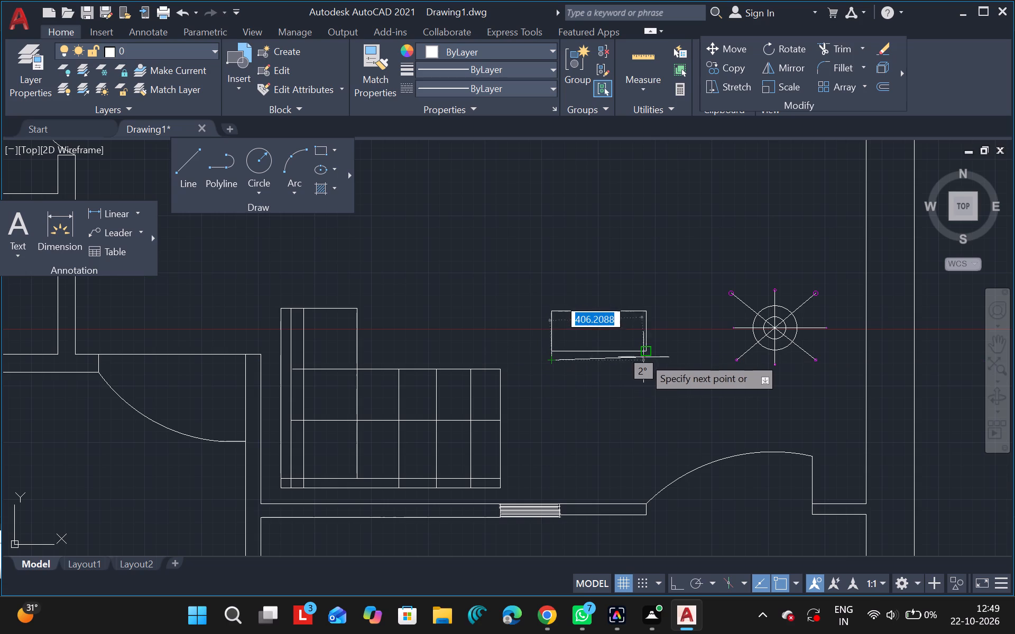
left_click_drag(643, 357, 648, 362)
left_click_drag(648, 362, 647, 353)
left_click(647, 353)
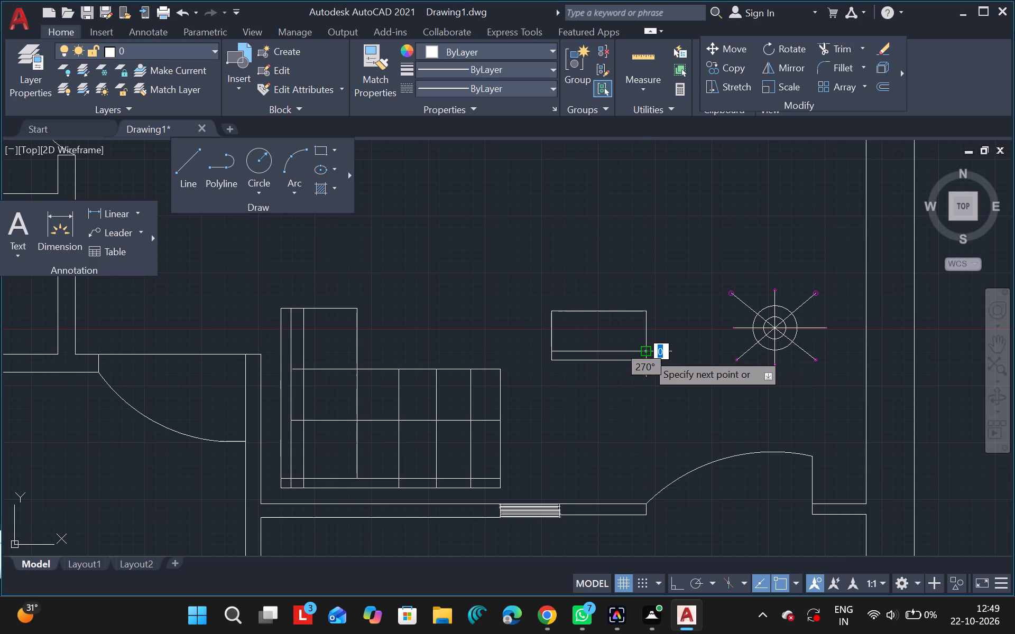
key("Escape")
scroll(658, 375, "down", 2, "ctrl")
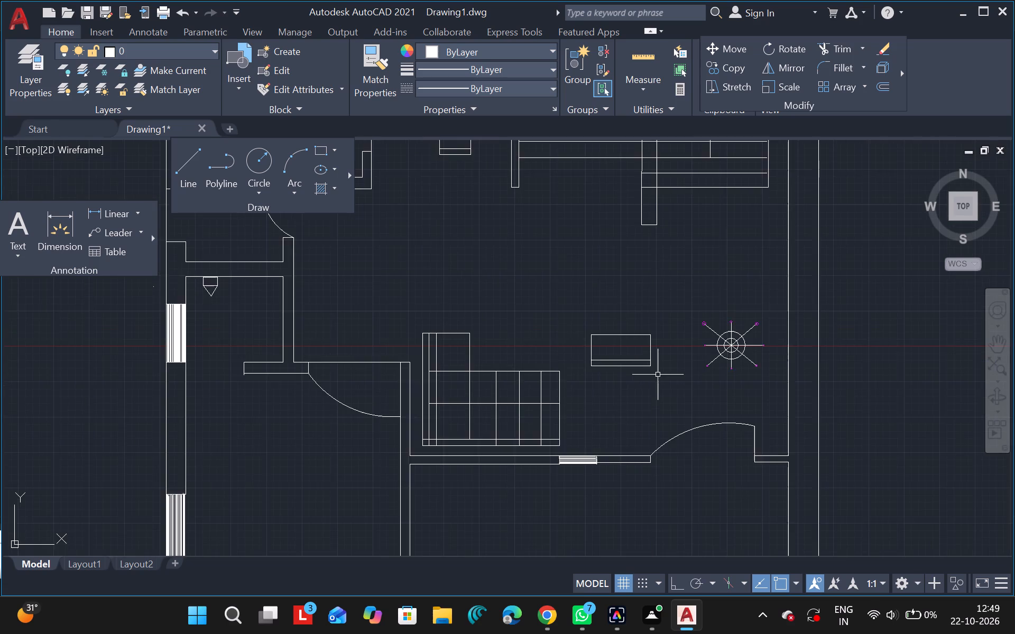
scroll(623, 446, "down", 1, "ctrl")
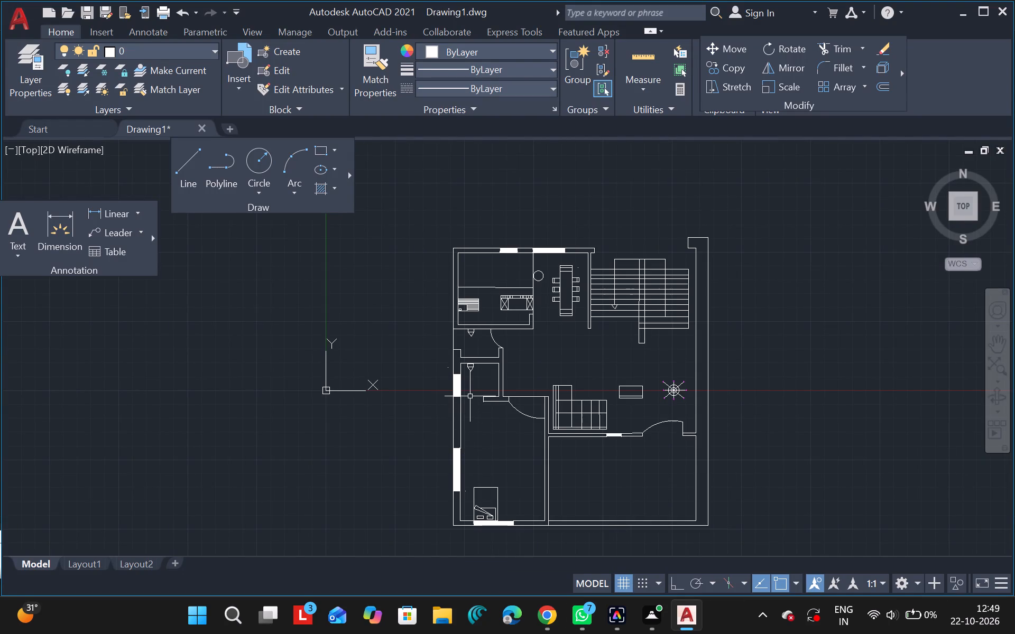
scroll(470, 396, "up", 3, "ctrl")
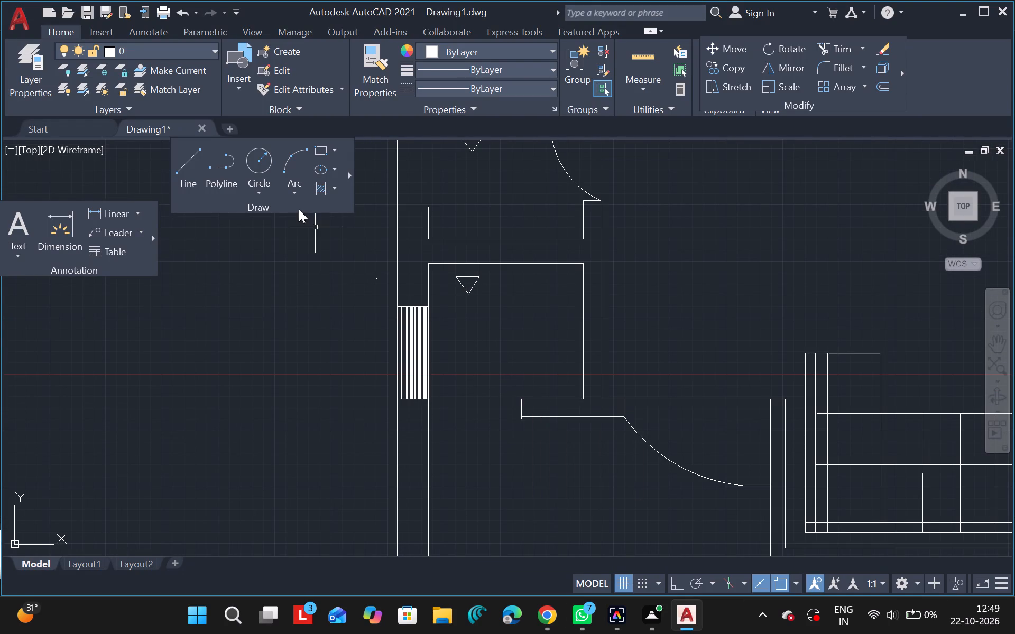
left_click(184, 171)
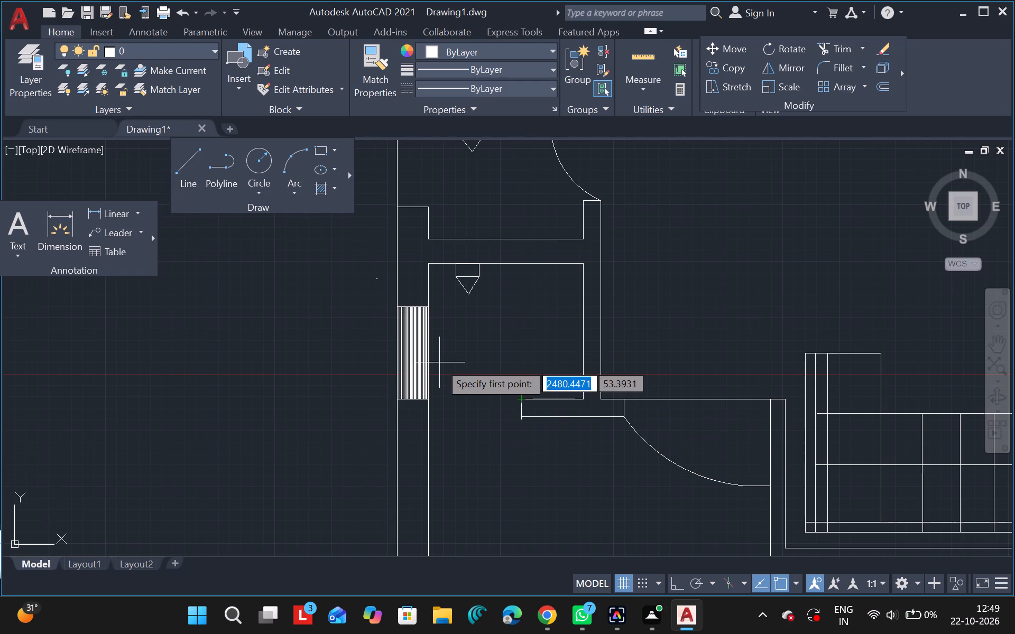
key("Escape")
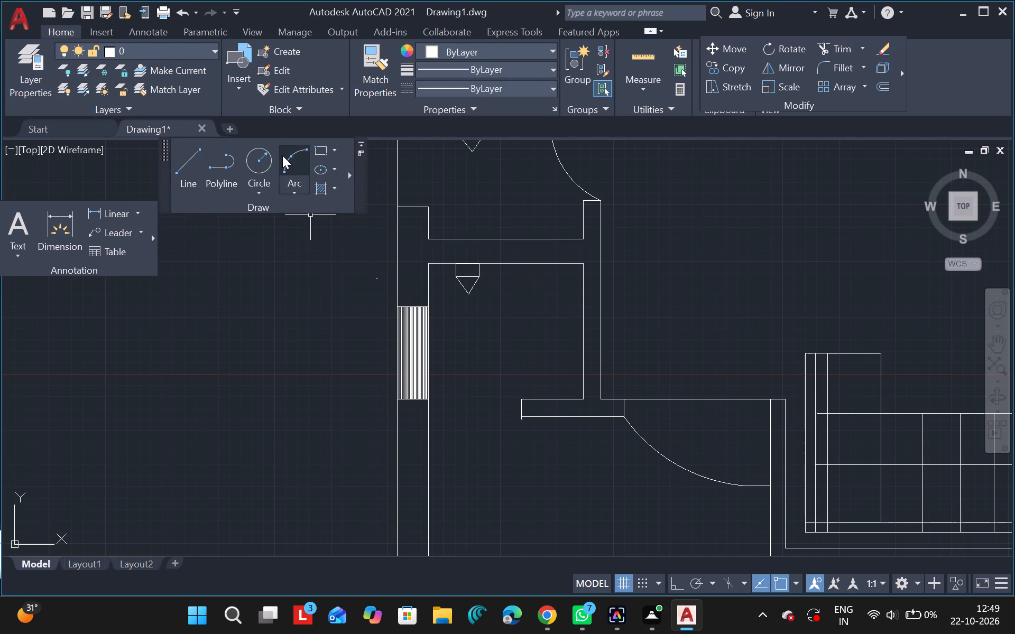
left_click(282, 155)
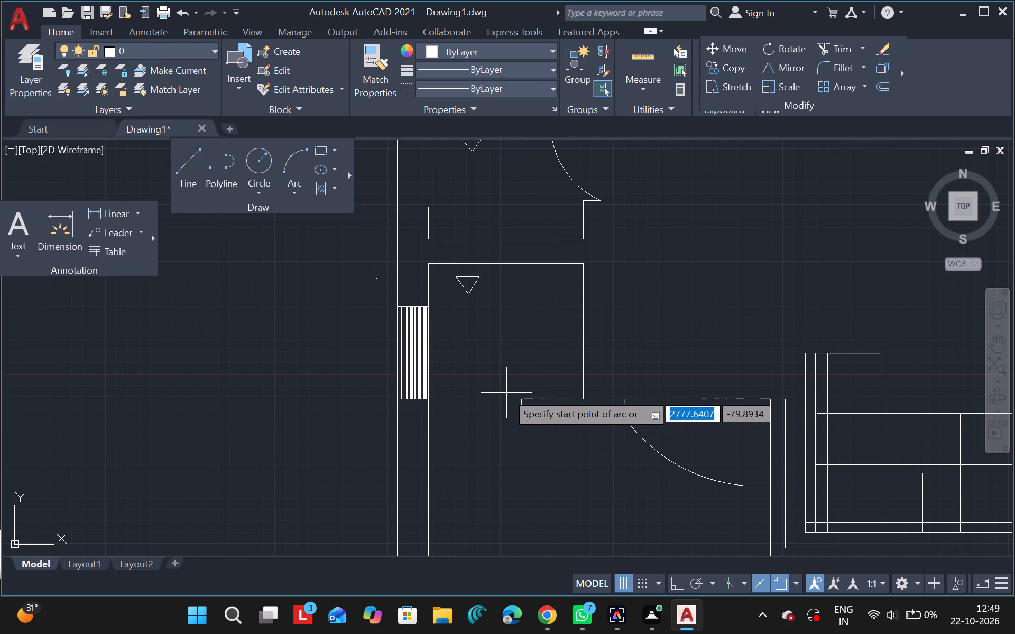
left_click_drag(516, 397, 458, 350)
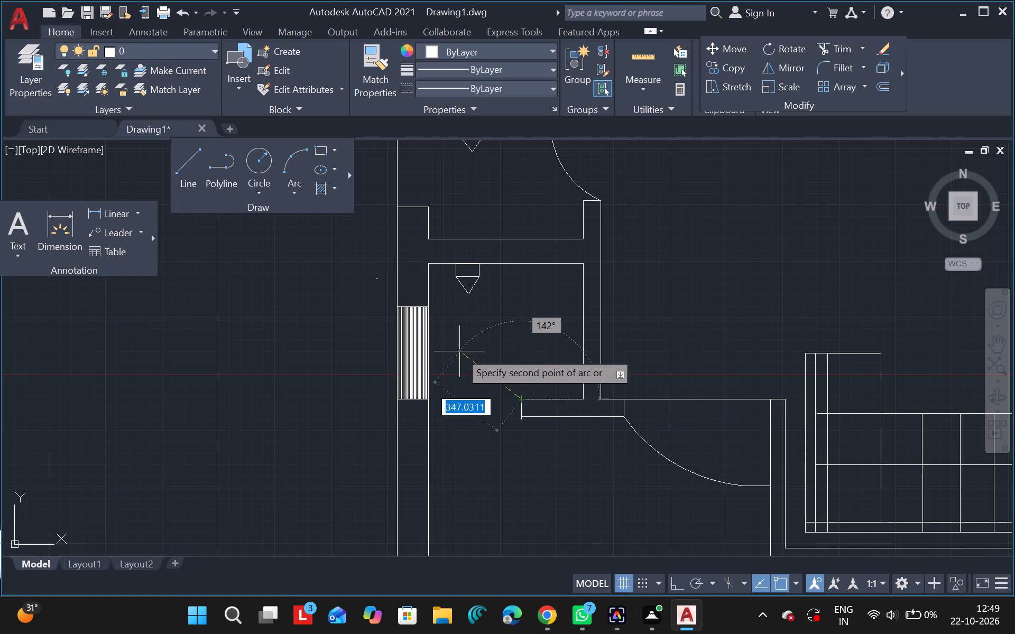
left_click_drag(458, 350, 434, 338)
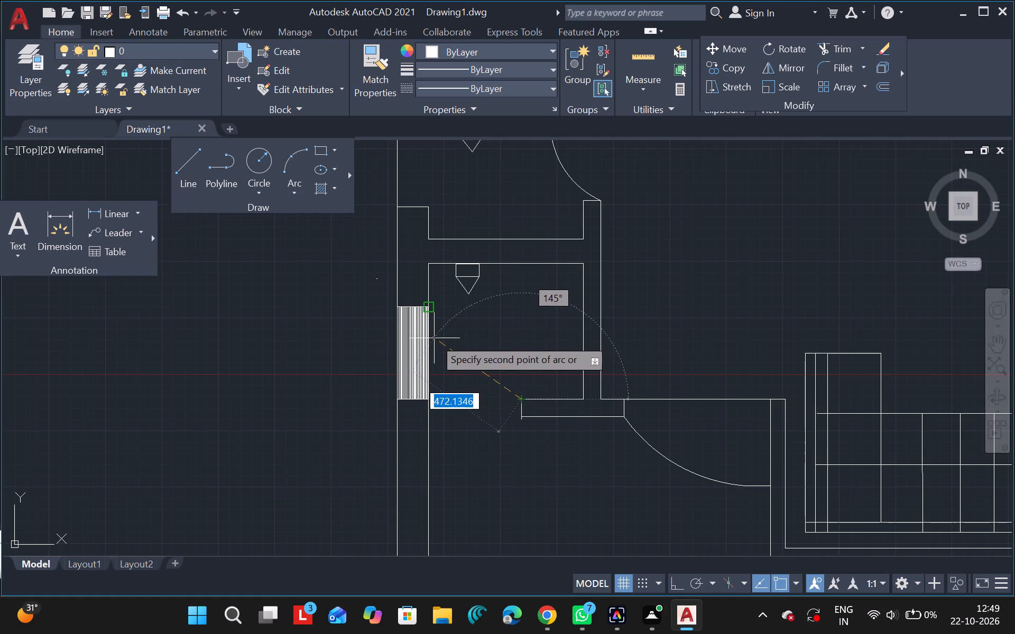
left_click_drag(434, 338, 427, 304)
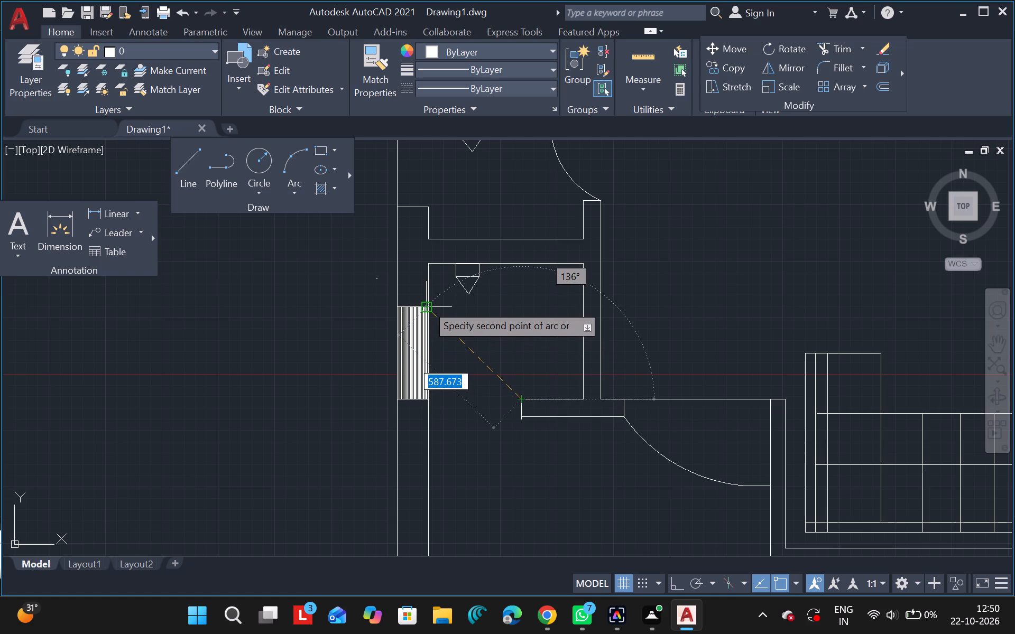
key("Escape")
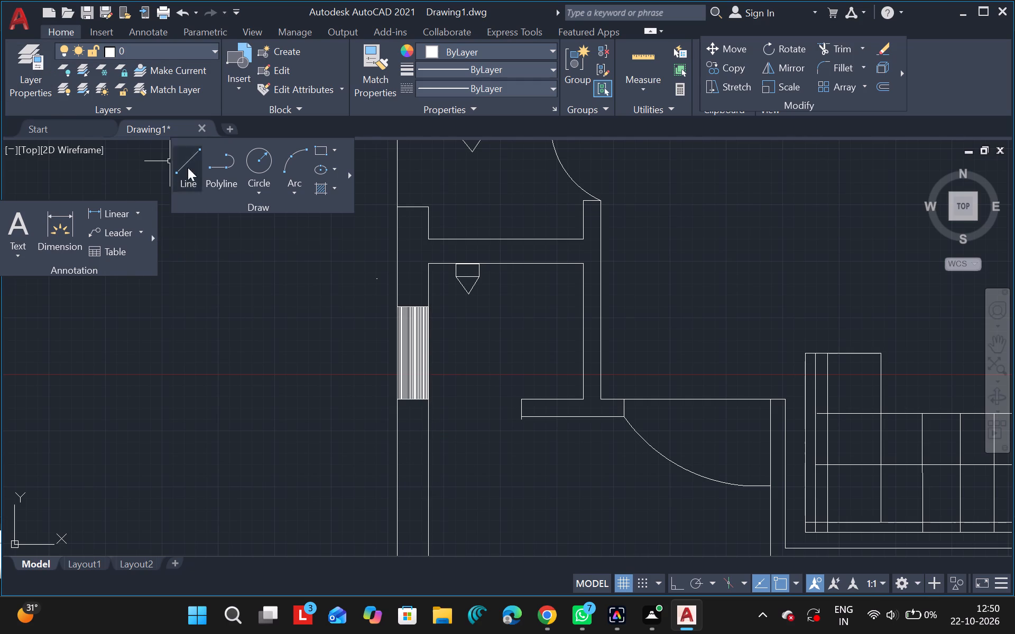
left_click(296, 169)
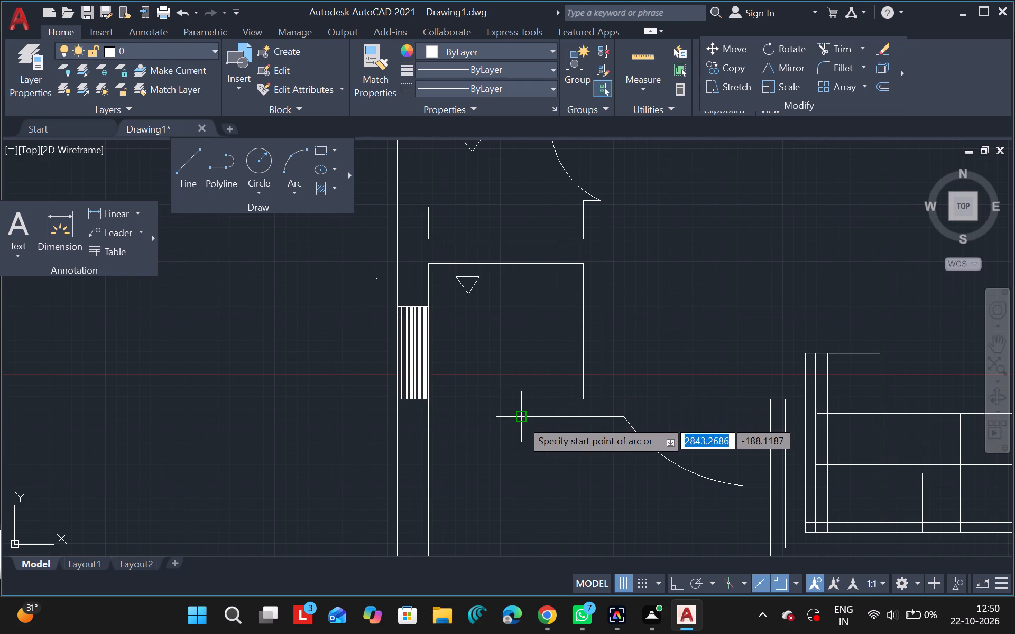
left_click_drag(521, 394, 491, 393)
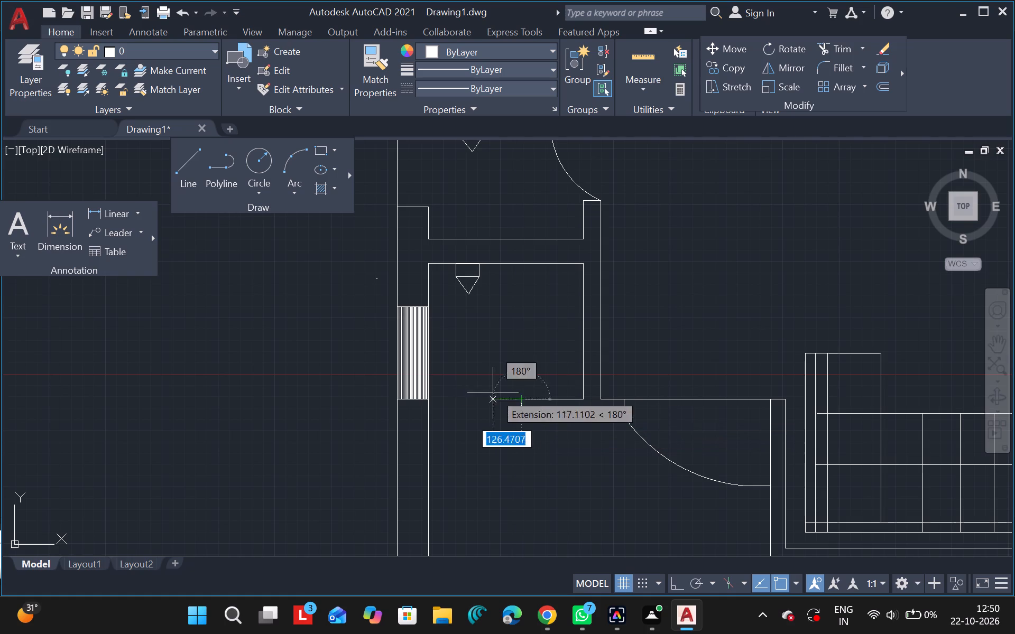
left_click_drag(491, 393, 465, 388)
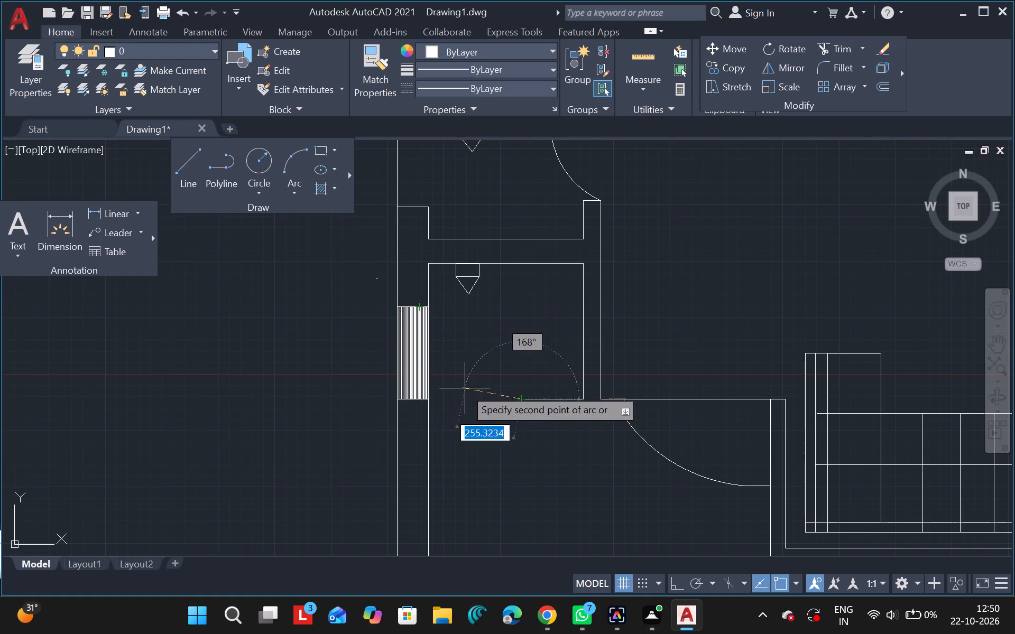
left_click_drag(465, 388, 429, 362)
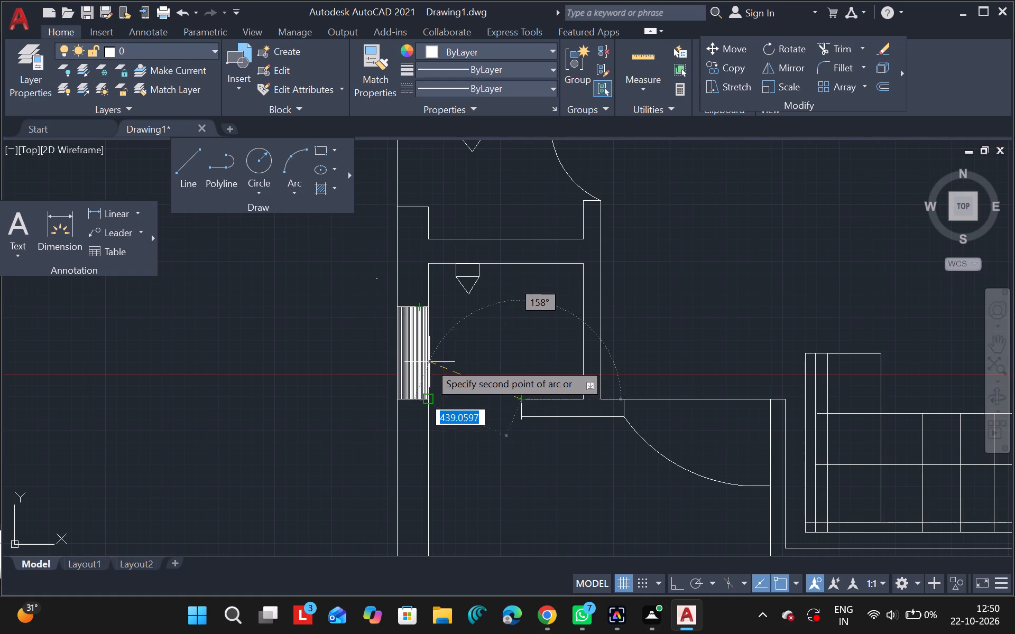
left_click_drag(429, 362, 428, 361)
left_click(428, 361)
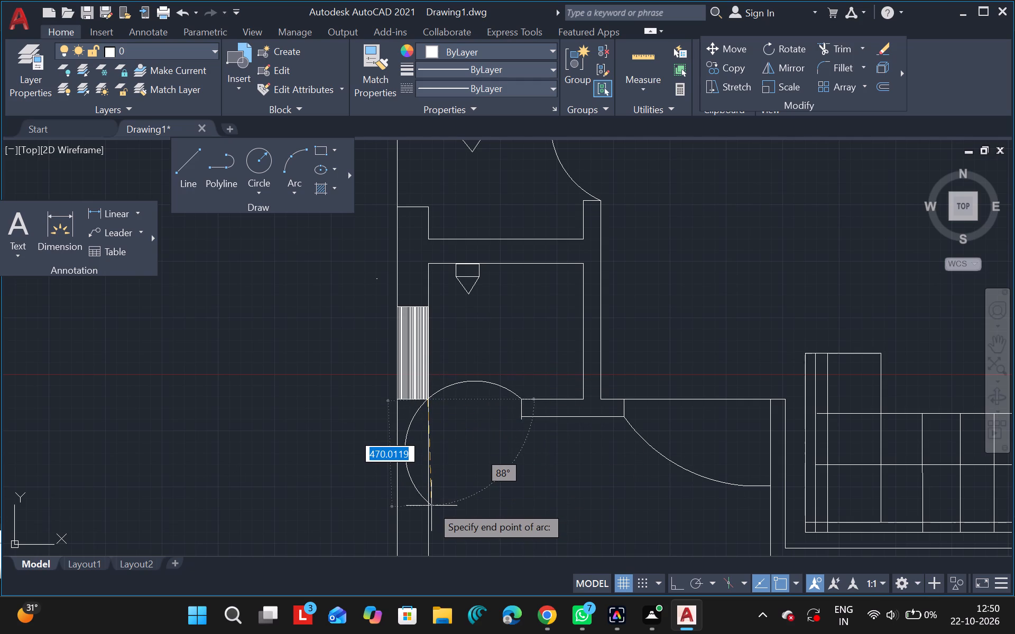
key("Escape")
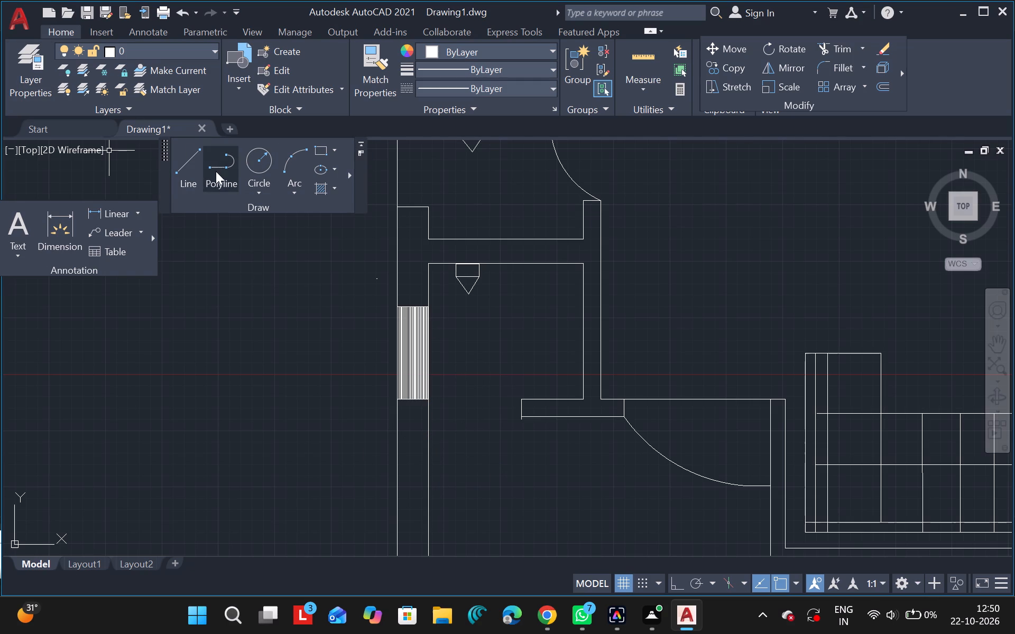
Draw a large three-point arc from the free end of the small bathroom's lower wall stub, bulging across the outer wall and ending inside the bedroom.
left_click_drag(291, 152, 453, 302)
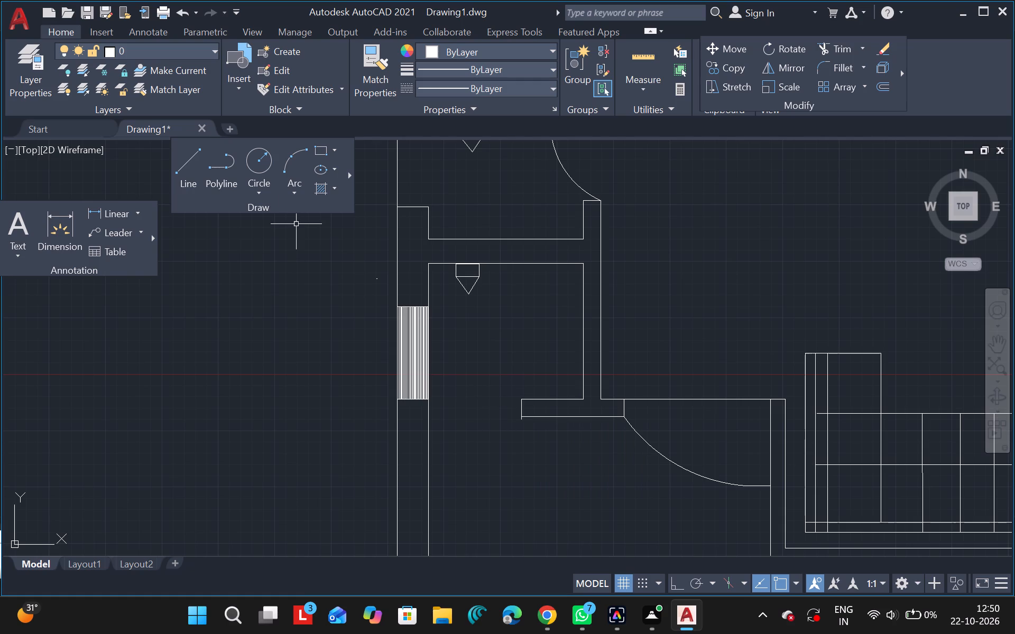
left_click(285, 174)
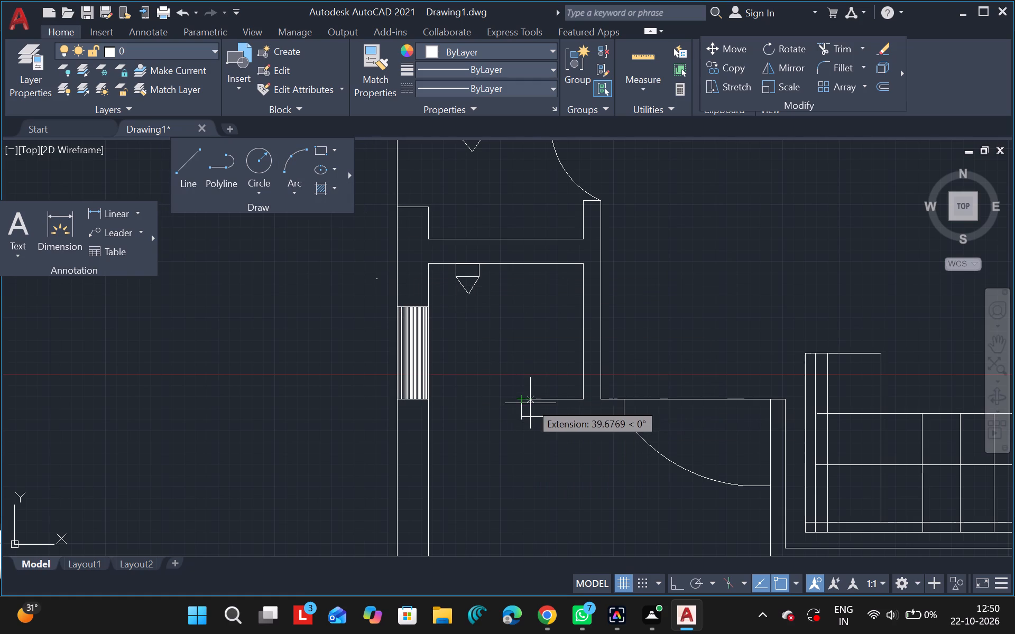
left_click_drag(520, 400, 428, 523)
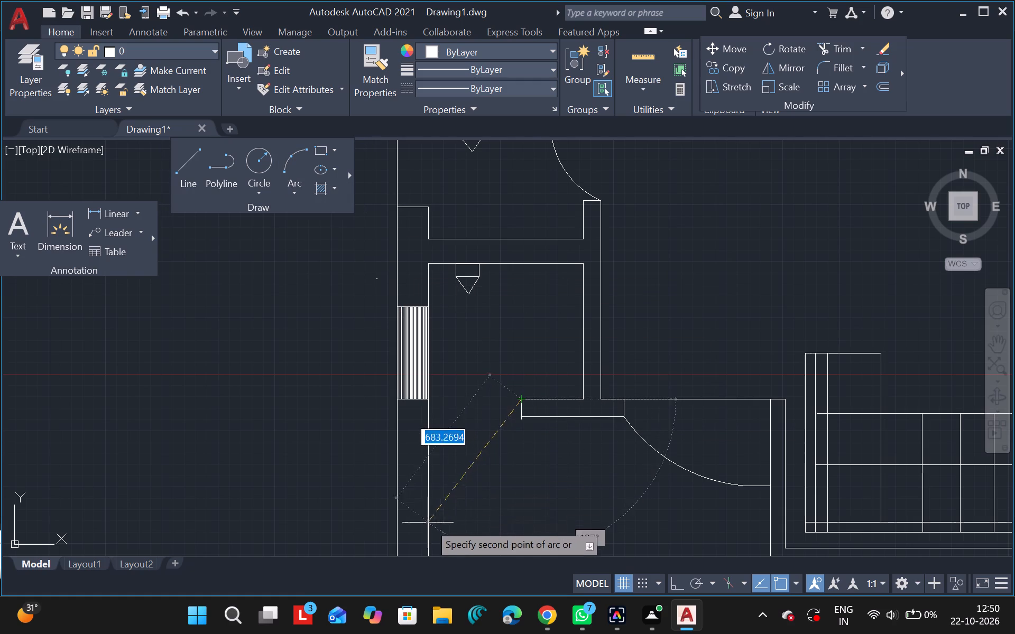
left_click_drag(428, 523, 428, 463)
left_click(428, 463)
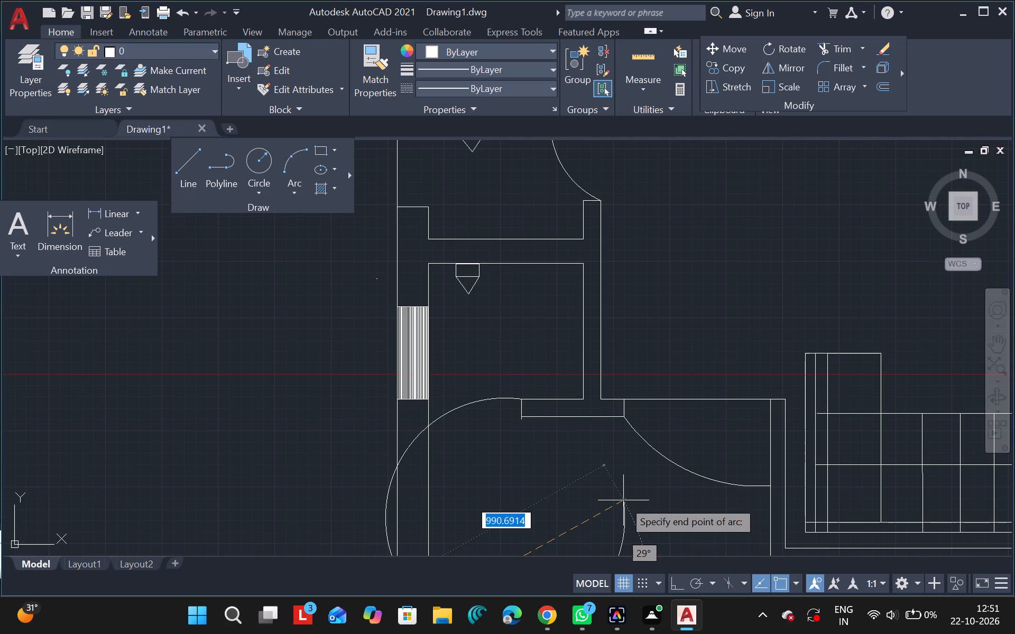
left_click(635, 516)
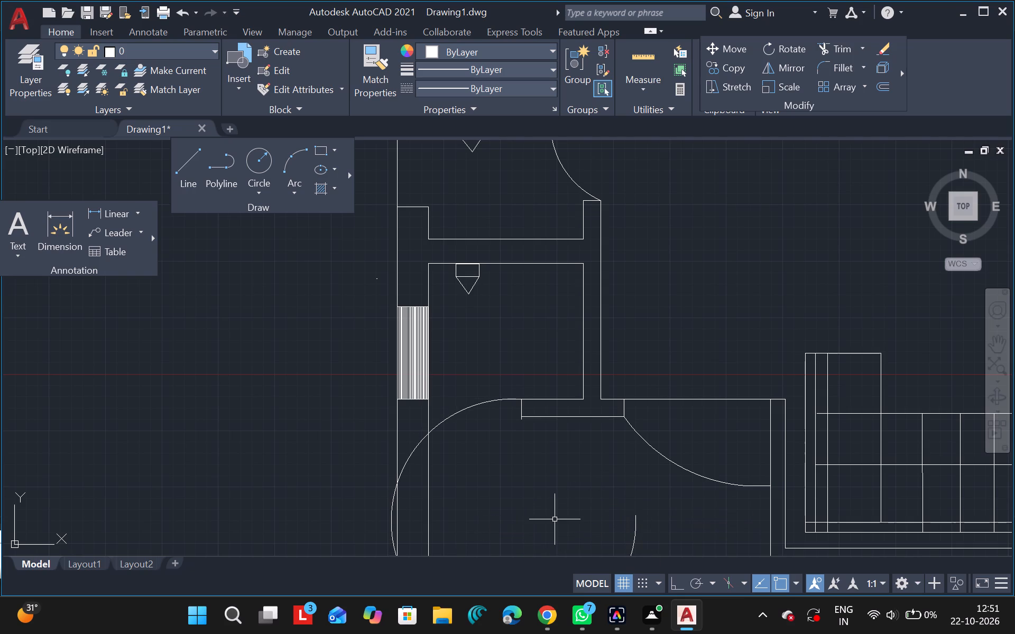
Trim the large arc to leave only the door swing between the wall stub's free end and the outer wall's inner line.
type("tr")
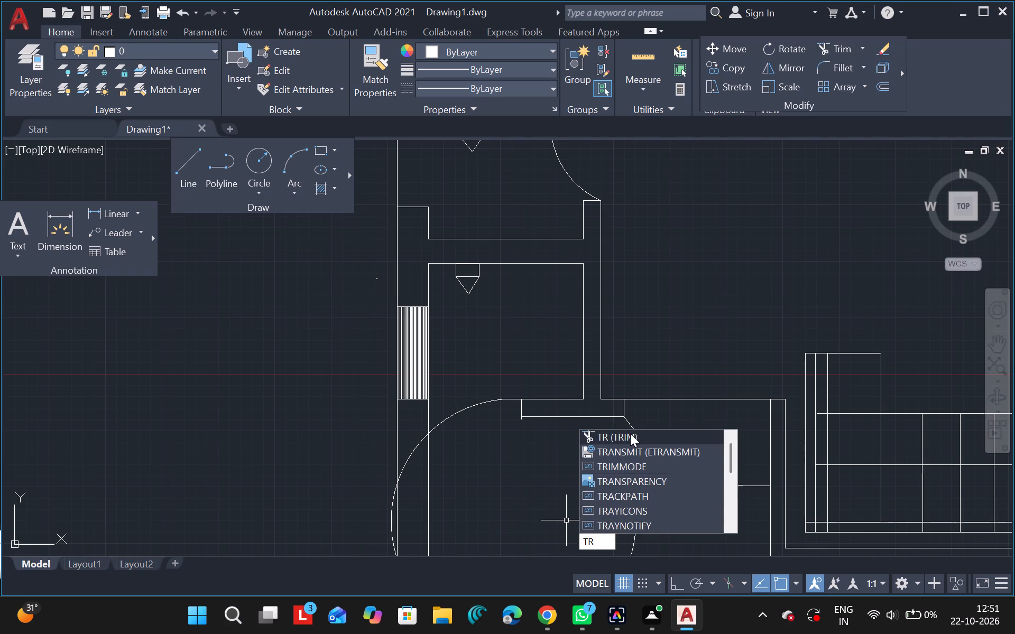
left_click(630, 432)
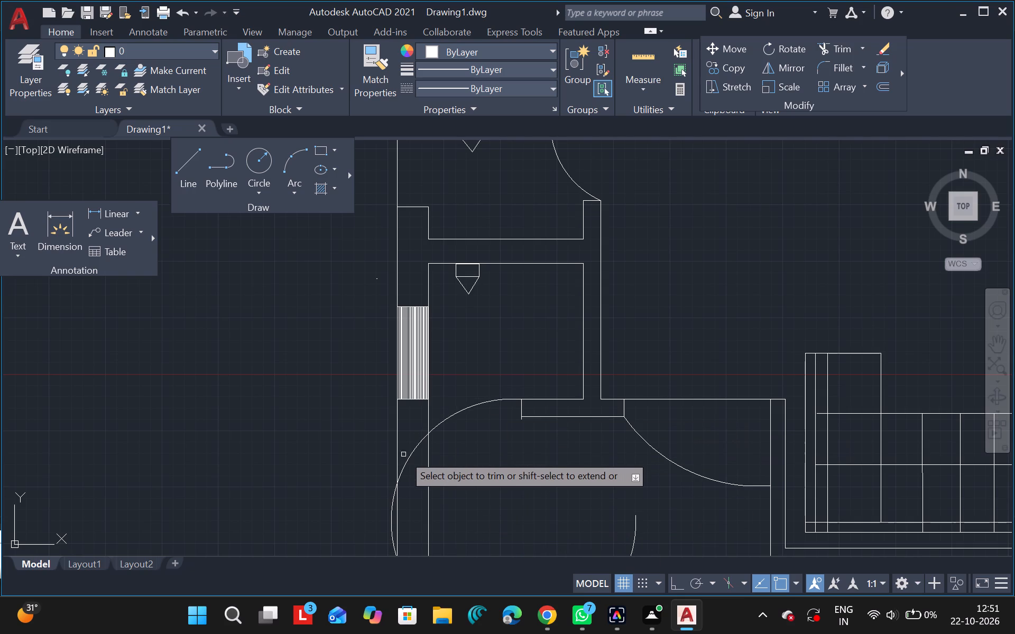
left_click(414, 453)
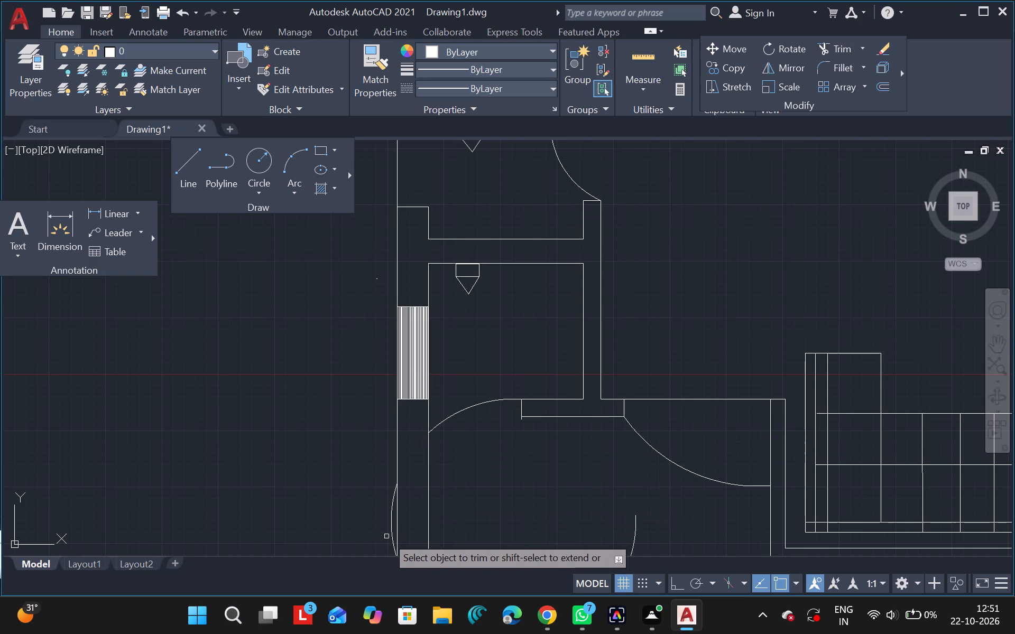
left_click_drag(390, 523, 622, 540)
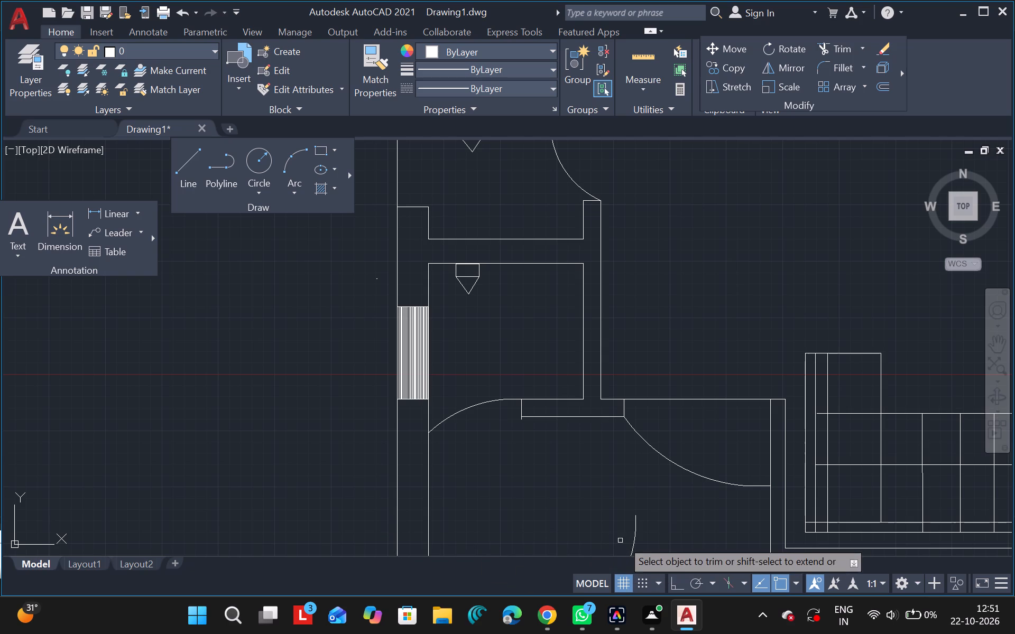
left_click_drag(622, 540, 634, 538)
left_click(634, 538)
scroll(546, 486, "down", 3, "ctrl")
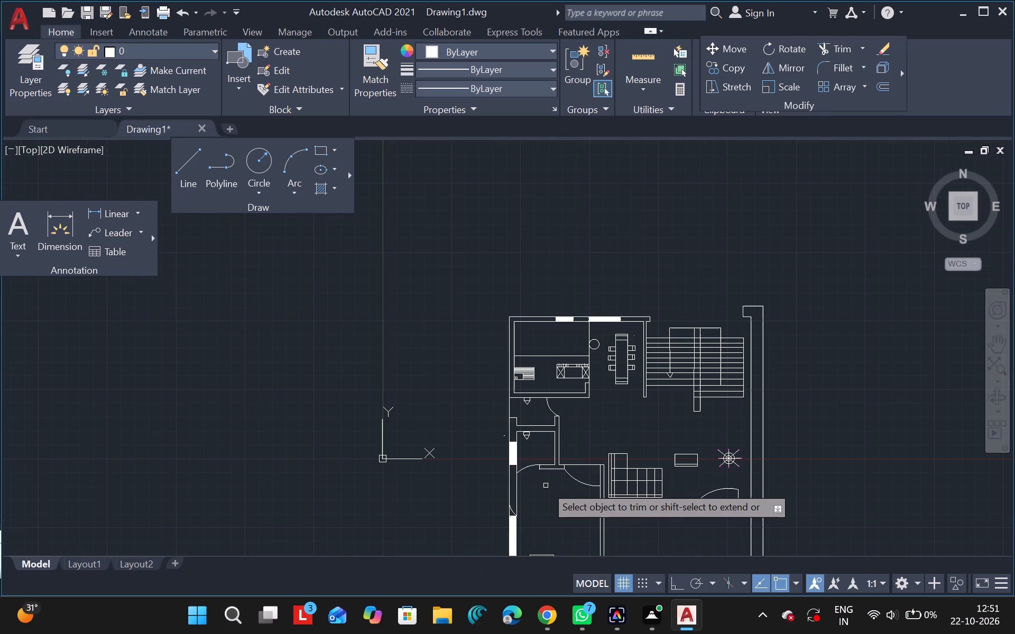
left_click(511, 507)
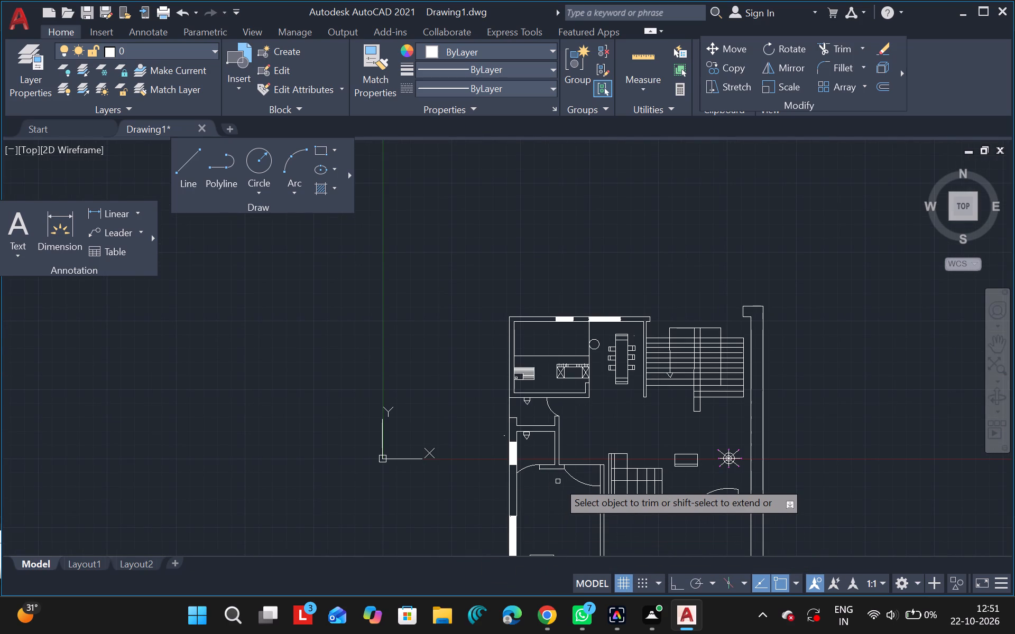
key("Escape")
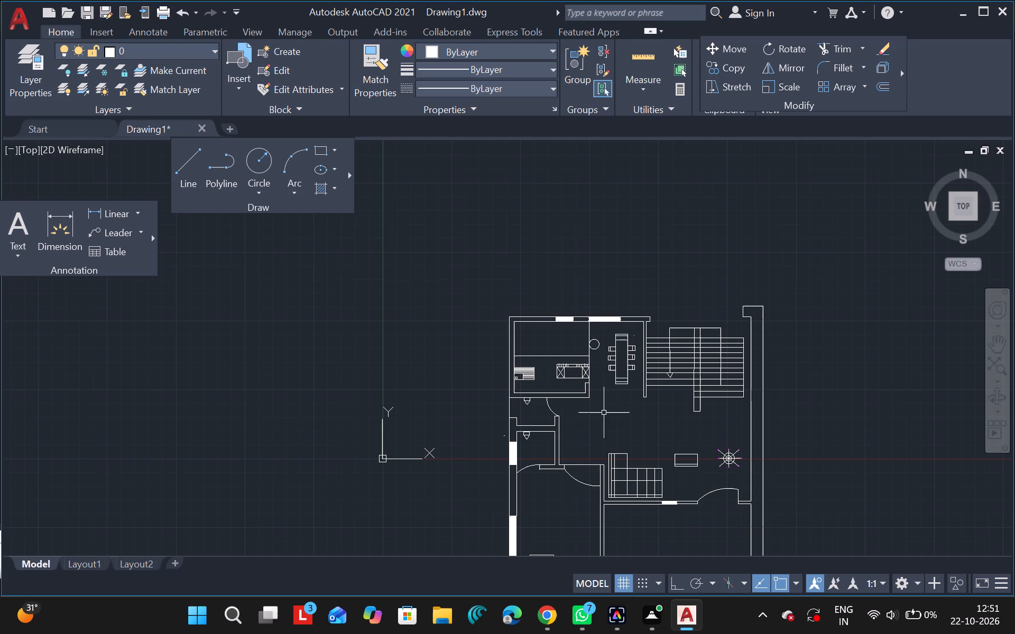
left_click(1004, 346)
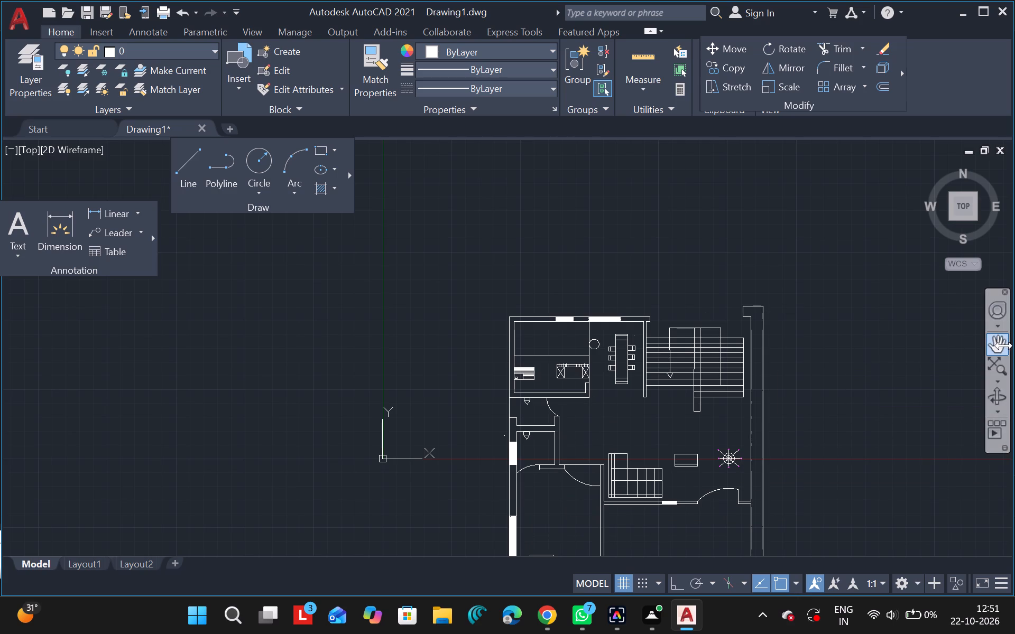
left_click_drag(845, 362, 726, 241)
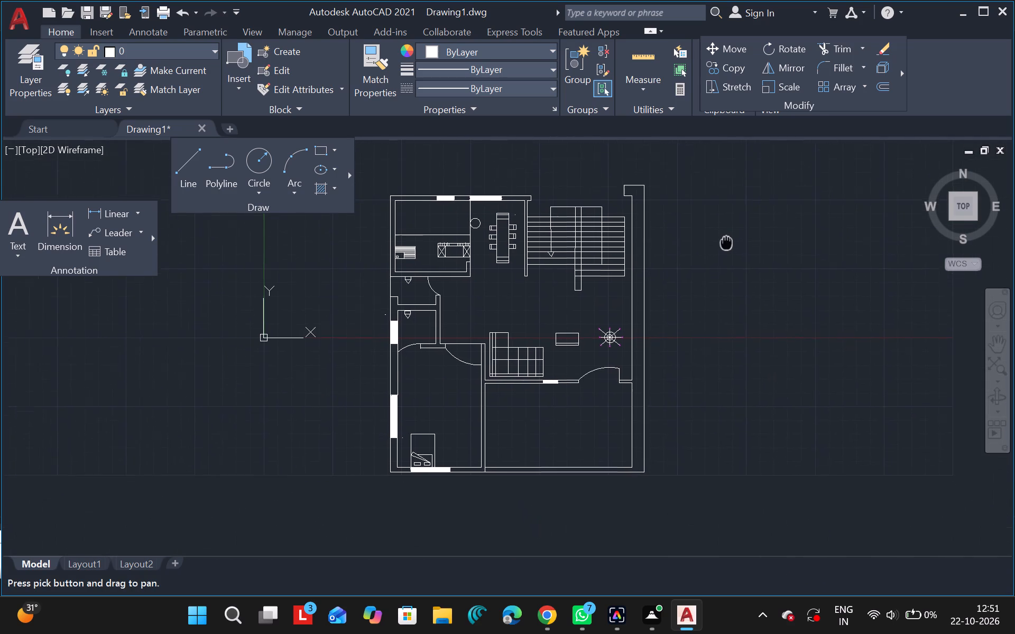
Draw an L of two connected lines in the empty room below the sofa: about 1,076 units down, and a somewhat longer horizontal leg.
left_click_drag(726, 241, 725, 238)
key("Escape")
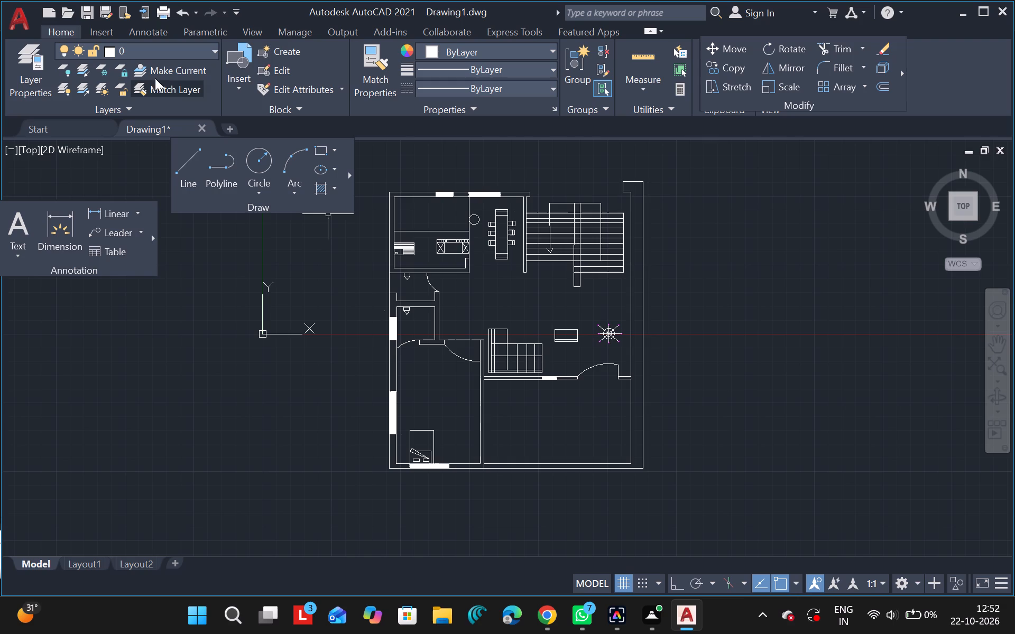
left_click(191, 178)
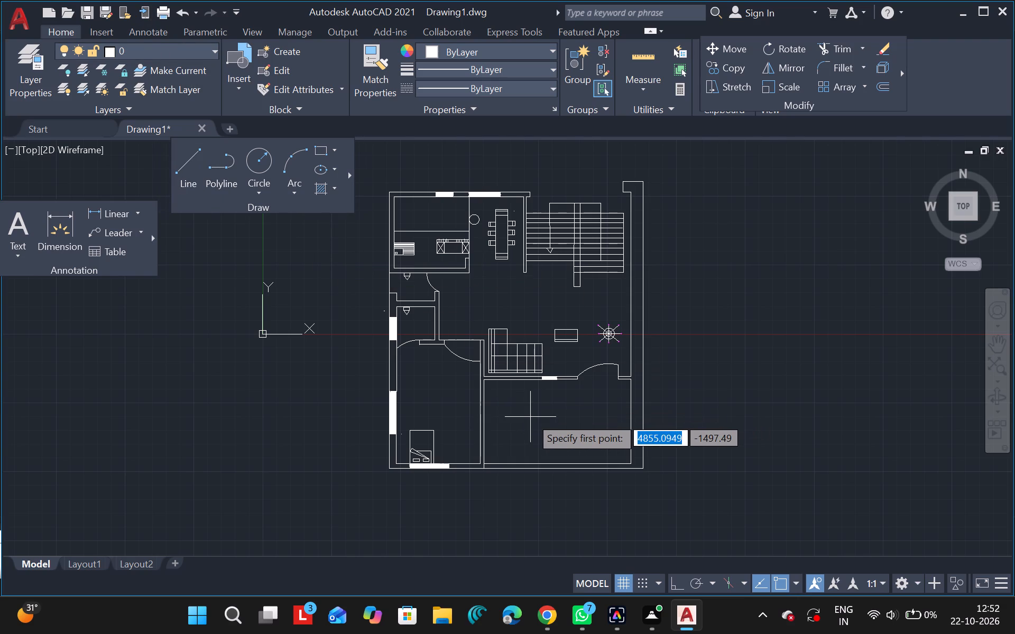
scroll(530, 417, "up", 3, "ctrl")
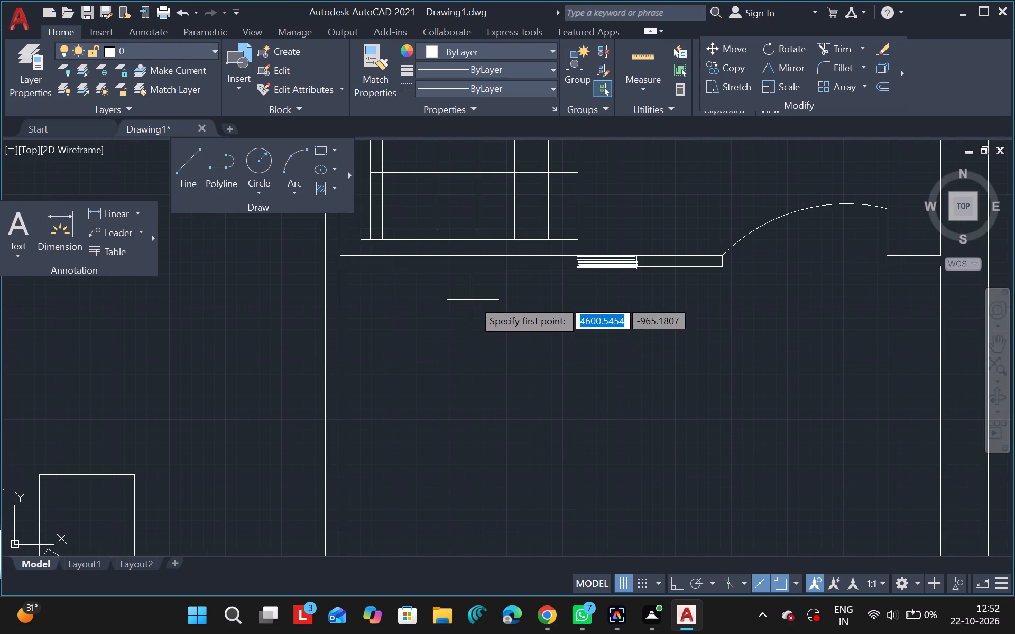
left_click_drag(473, 300, 485, 486)
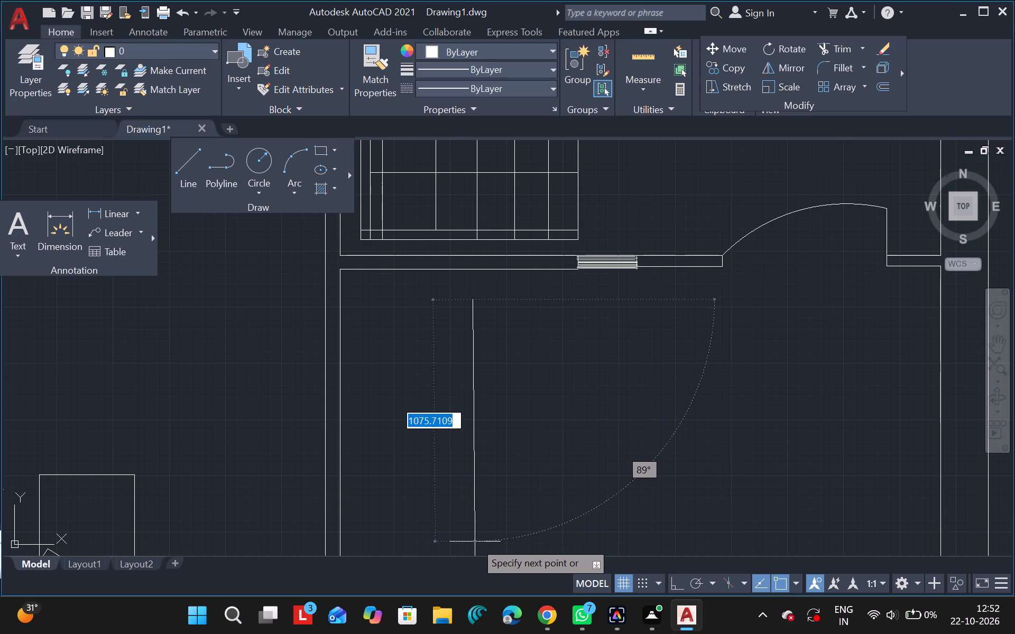
left_click_drag(475, 542, 679, 558)
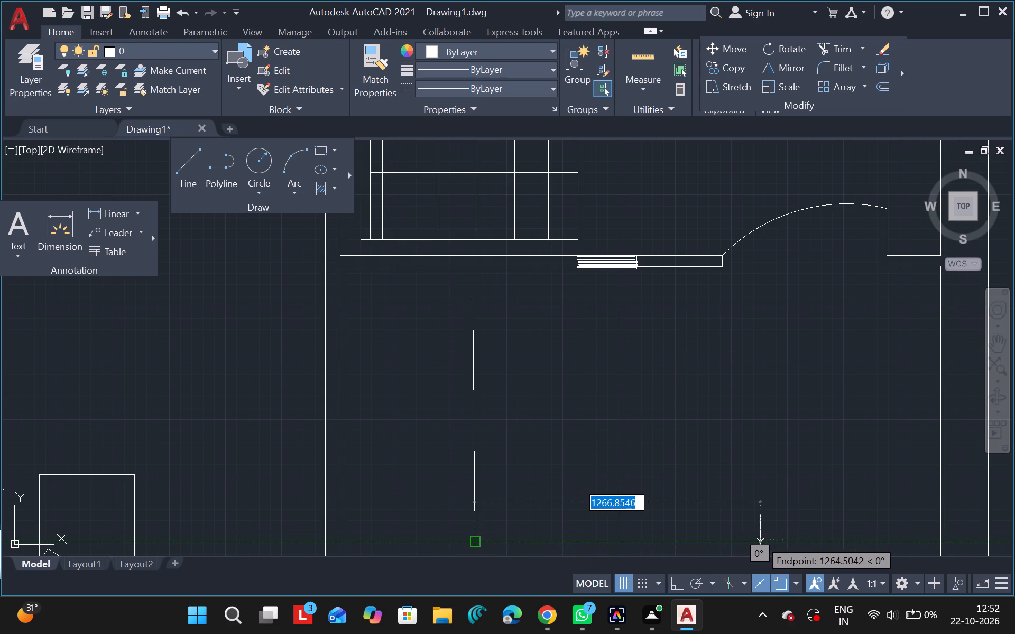
left_click(772, 539)
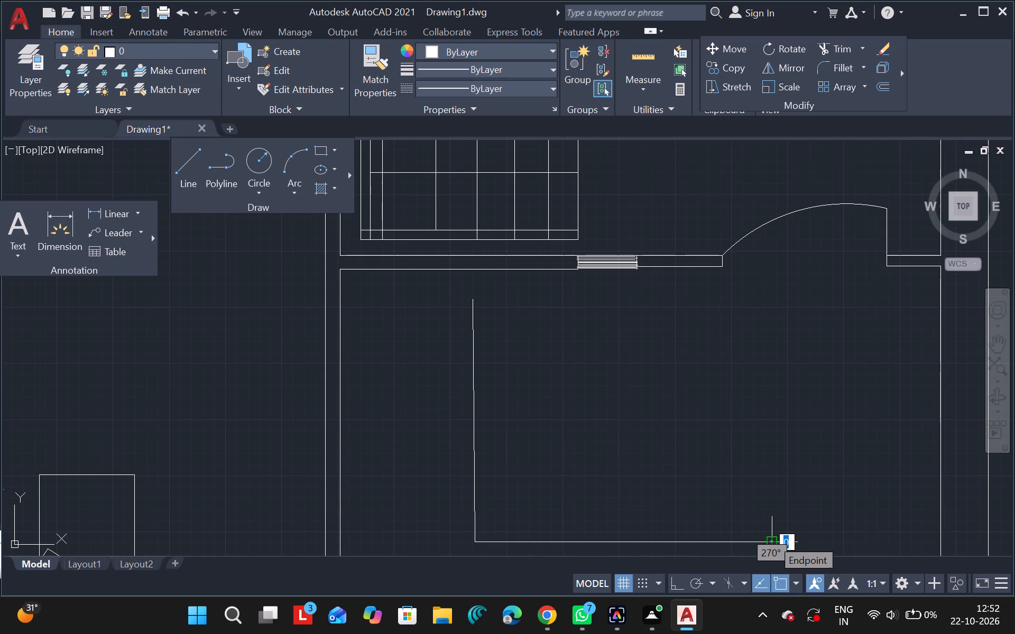
left_click(778, 538)
key("Escape")
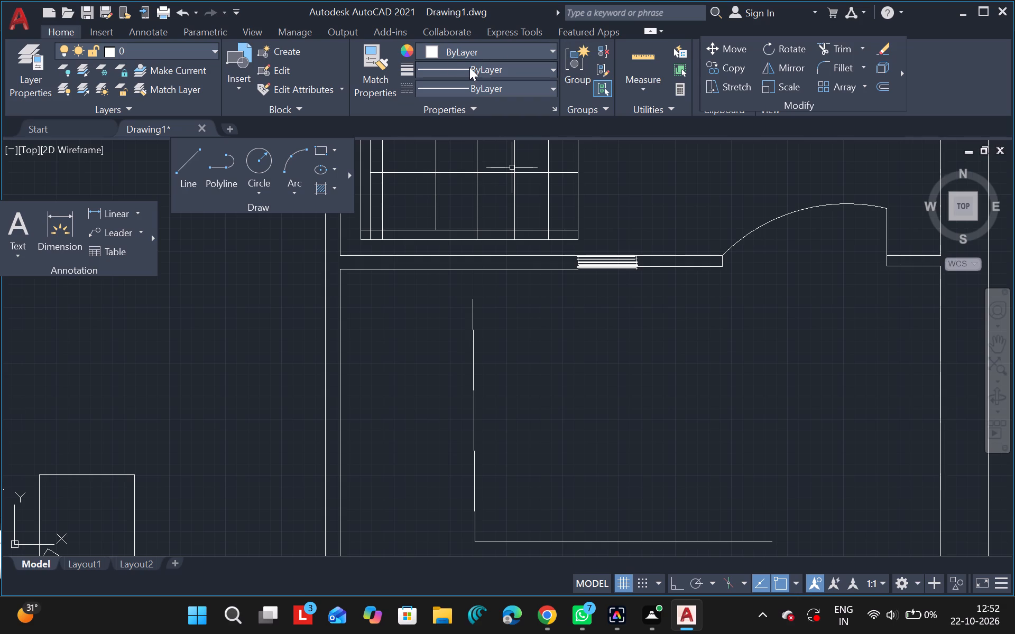
Set the current object colour to index colour 249.
left_click(425, 47)
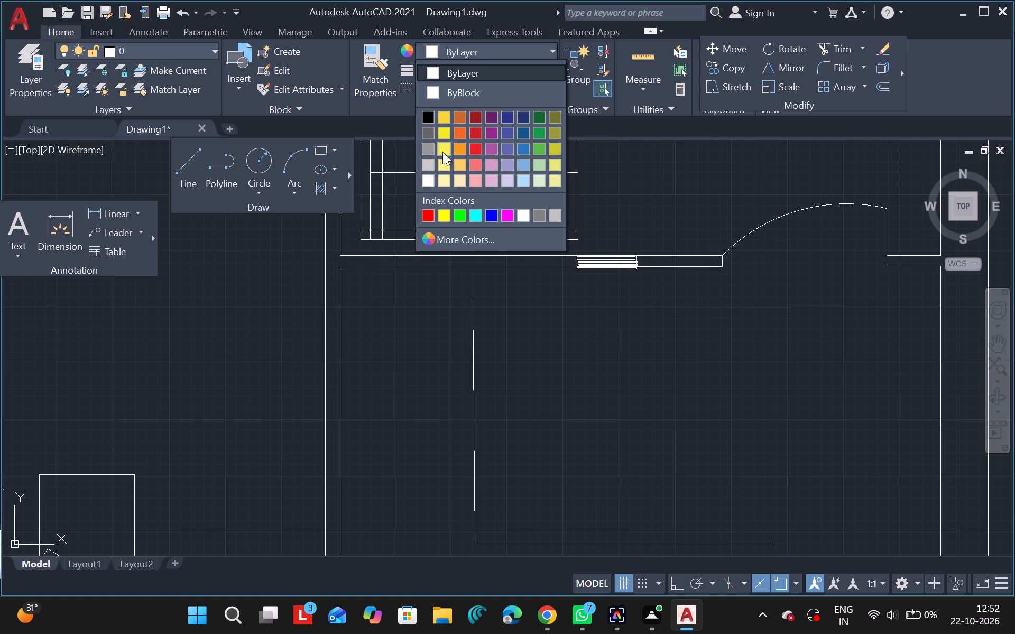
left_click(497, 242)
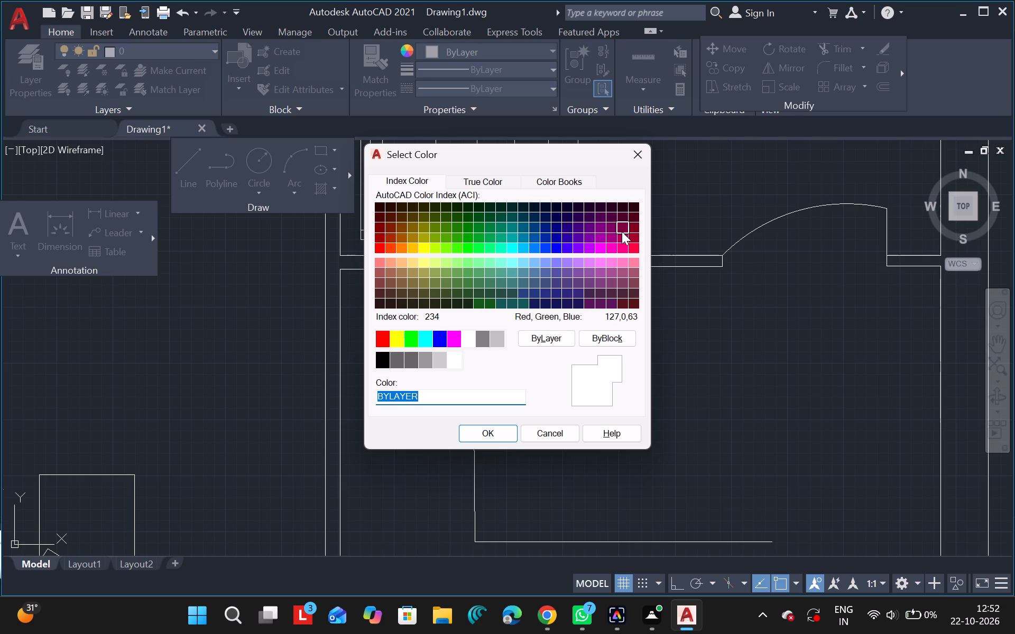
left_click(635, 300)
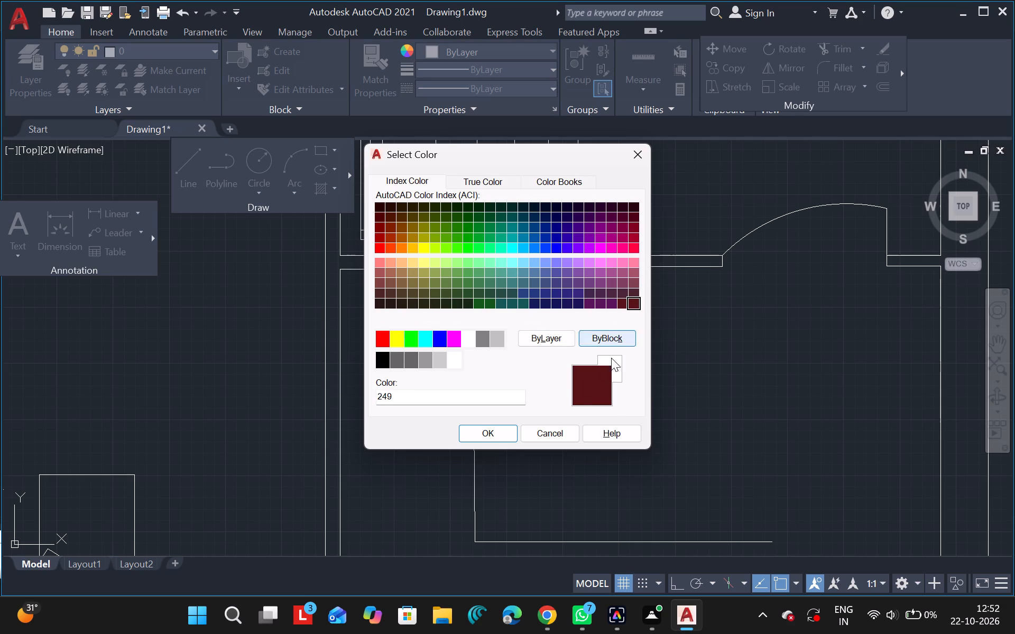
left_click(503, 434)
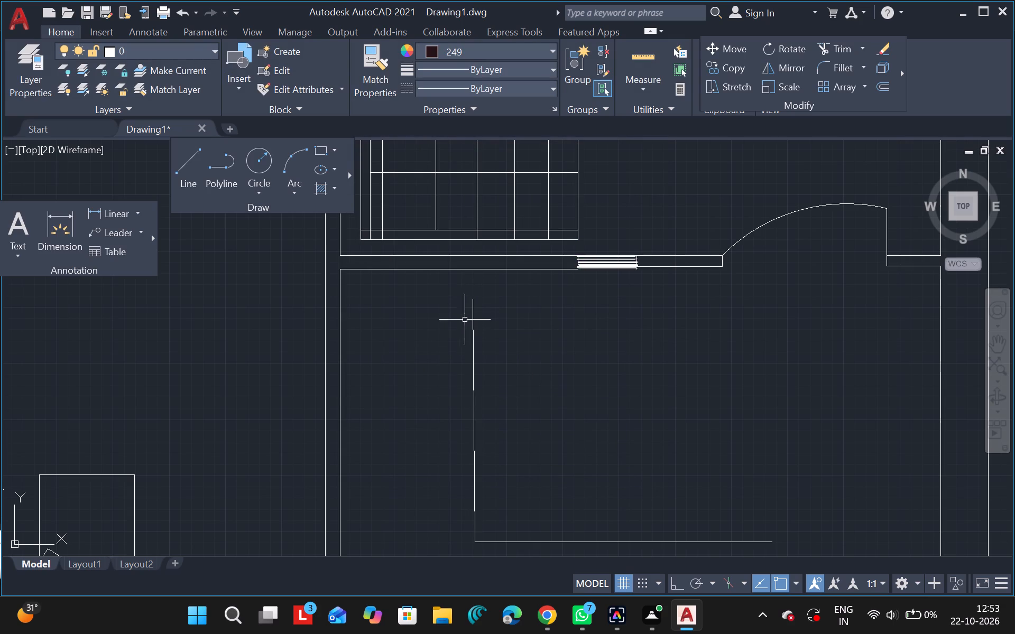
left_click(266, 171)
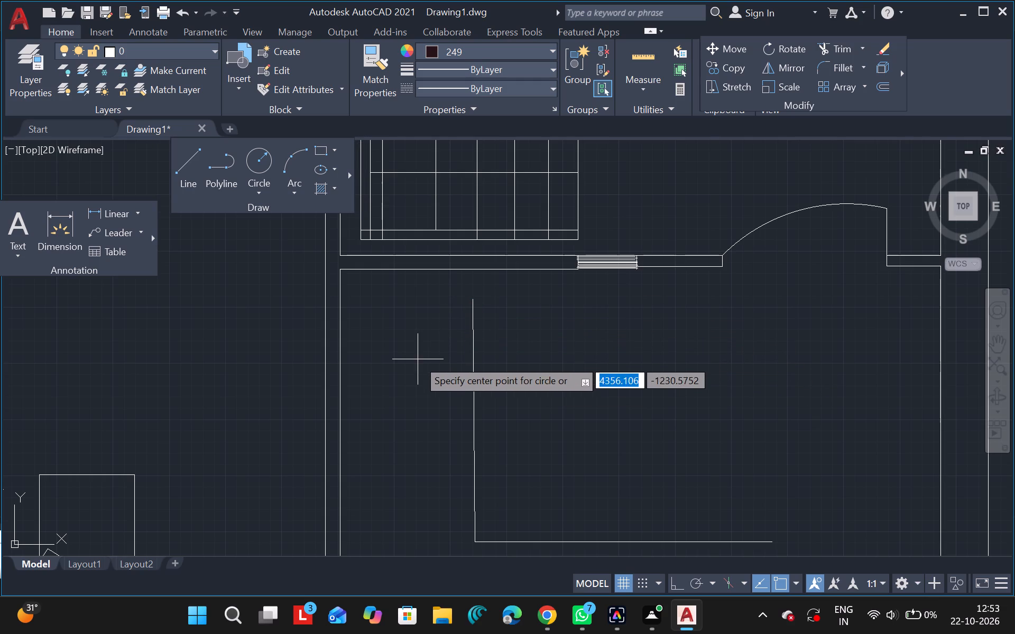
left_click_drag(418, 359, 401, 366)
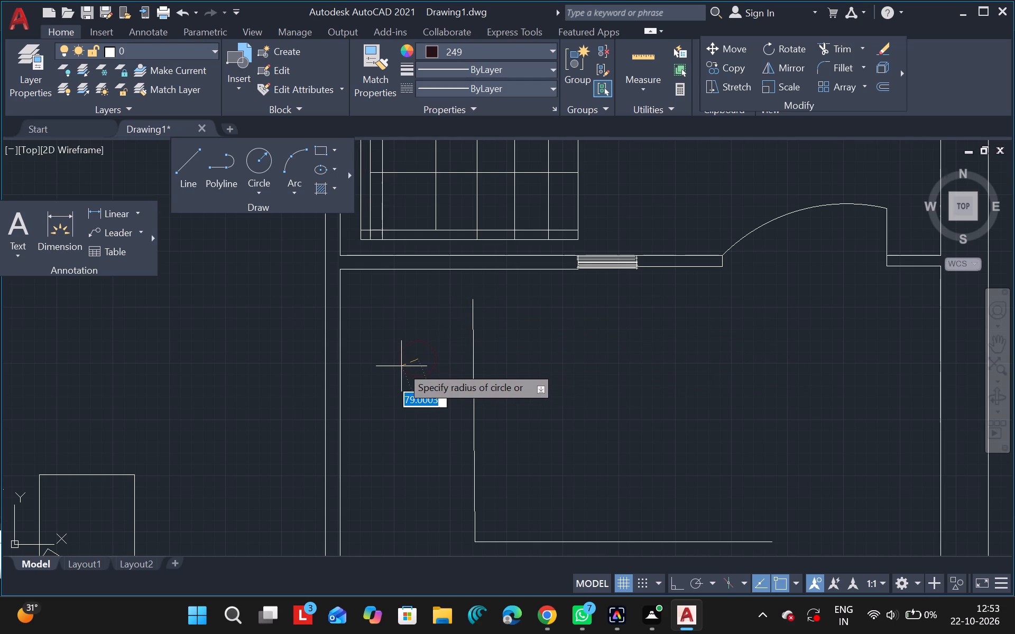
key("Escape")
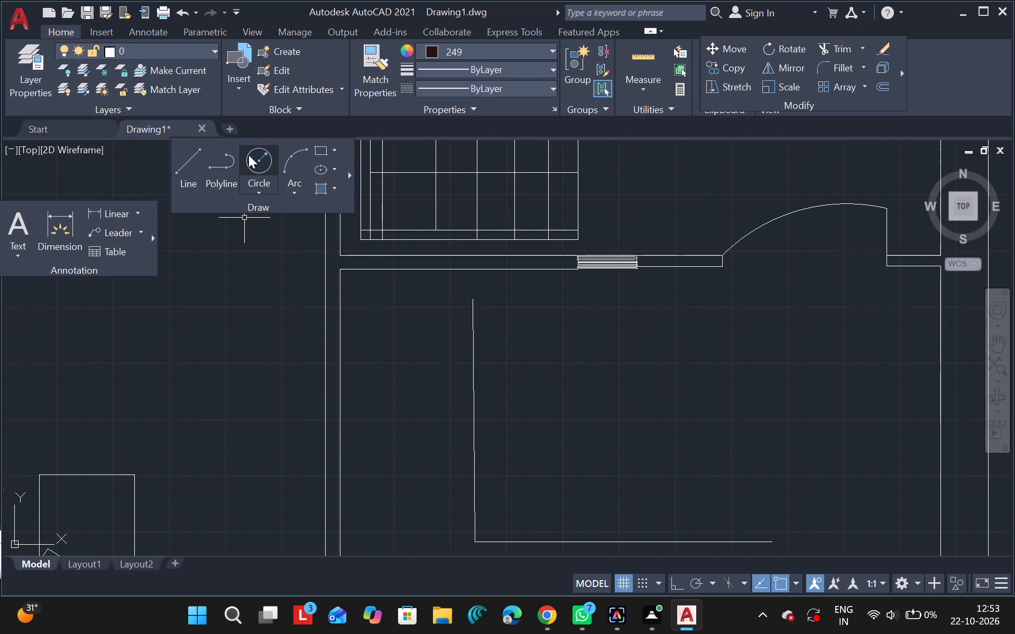
Draw a small circle between the room's inner wall line and the upper half of the L's vertical line.
left_click(249, 155)
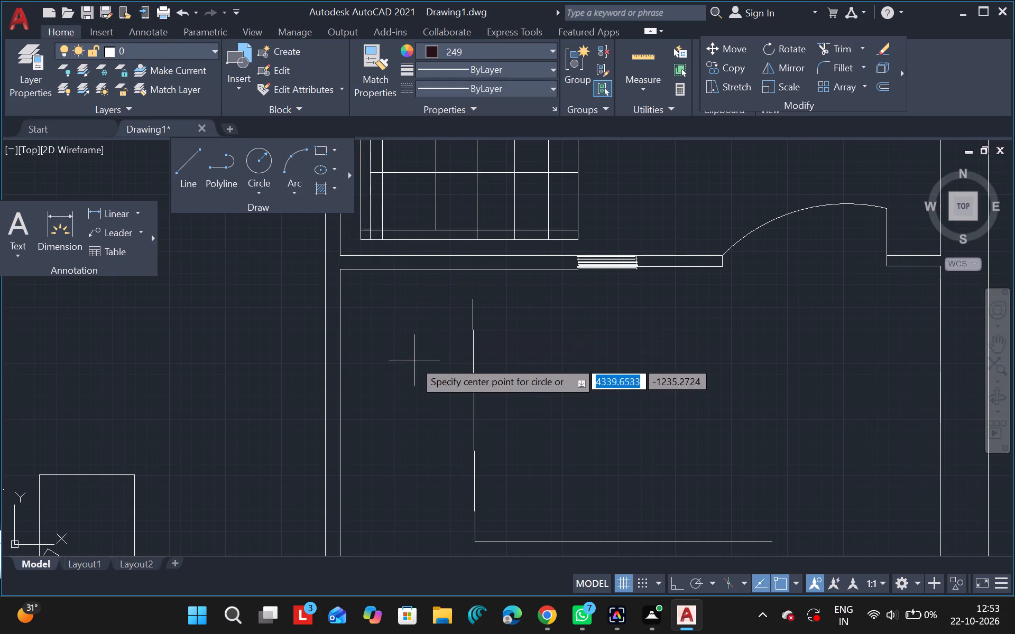
left_click_drag(412, 360, 405, 381)
left_click(405, 381)
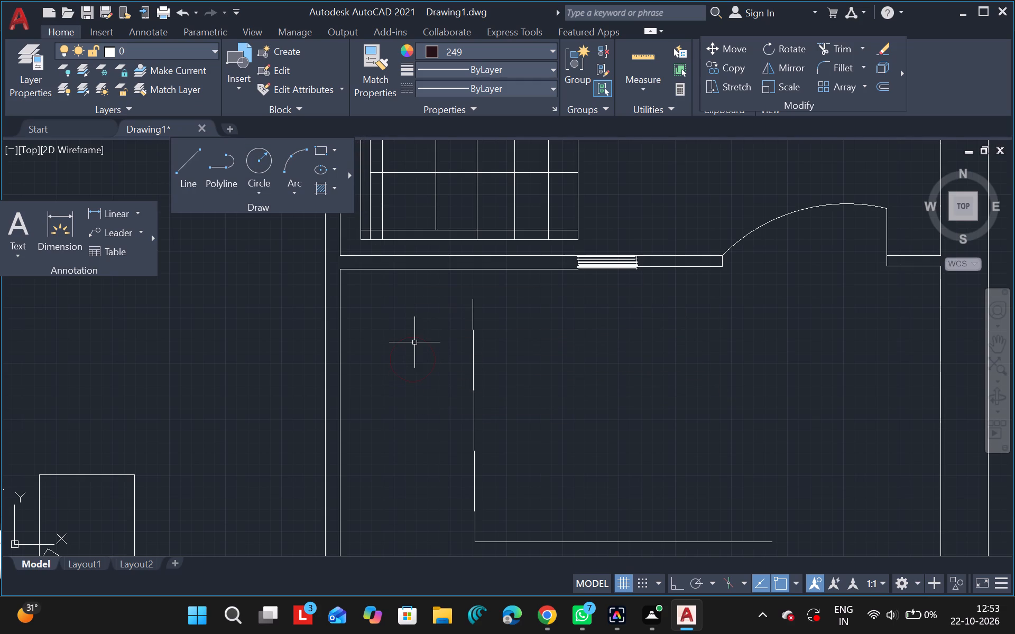
key("Escape")
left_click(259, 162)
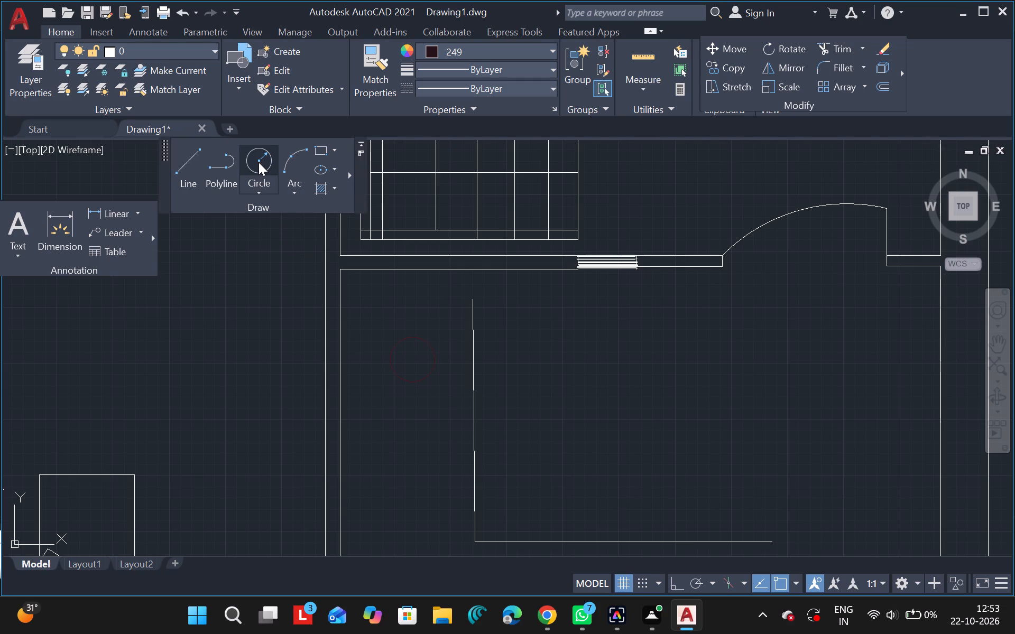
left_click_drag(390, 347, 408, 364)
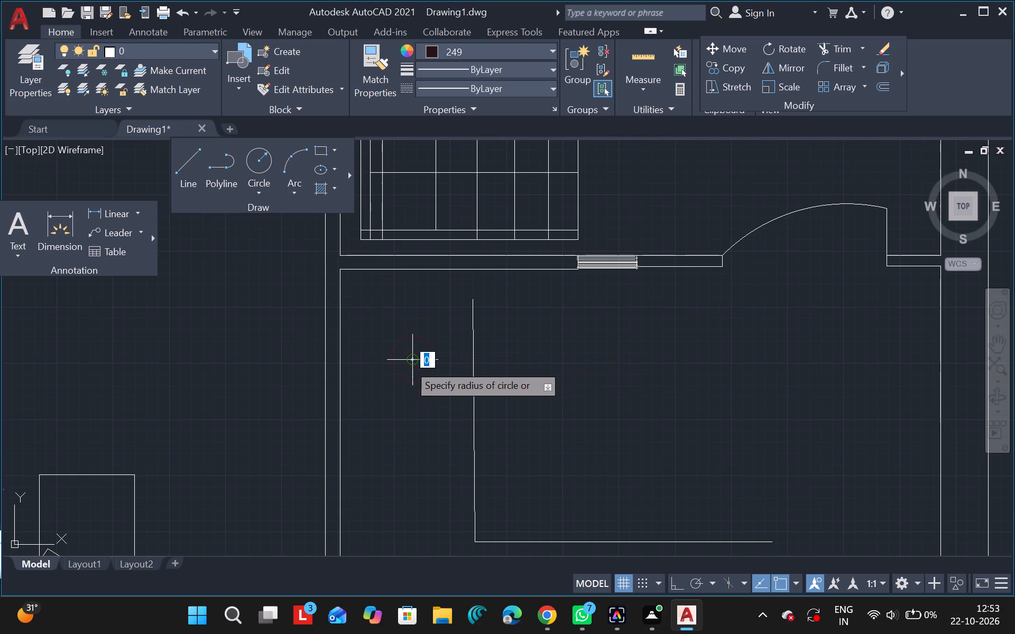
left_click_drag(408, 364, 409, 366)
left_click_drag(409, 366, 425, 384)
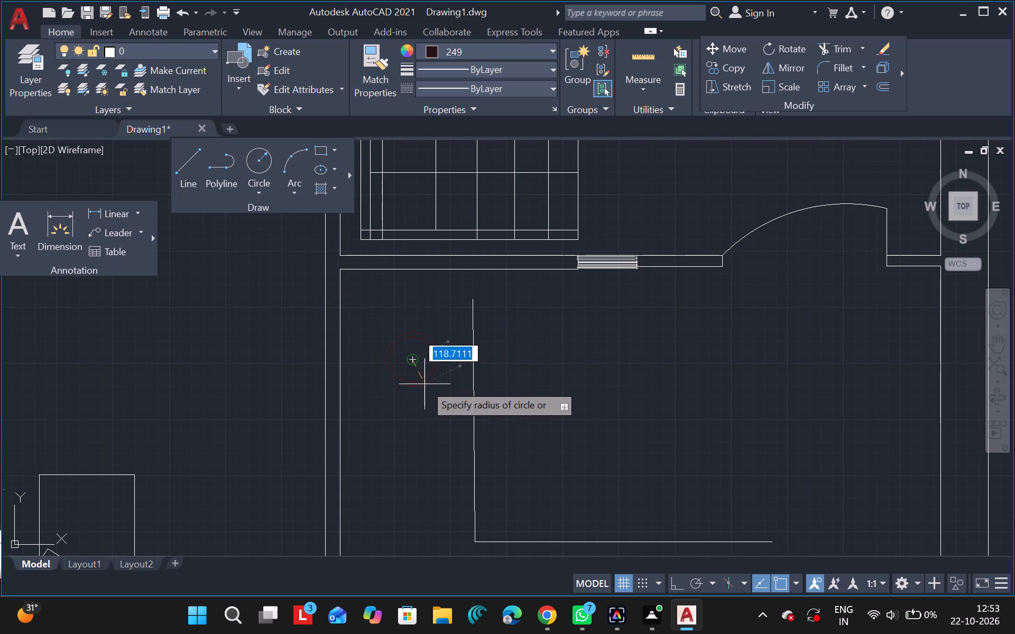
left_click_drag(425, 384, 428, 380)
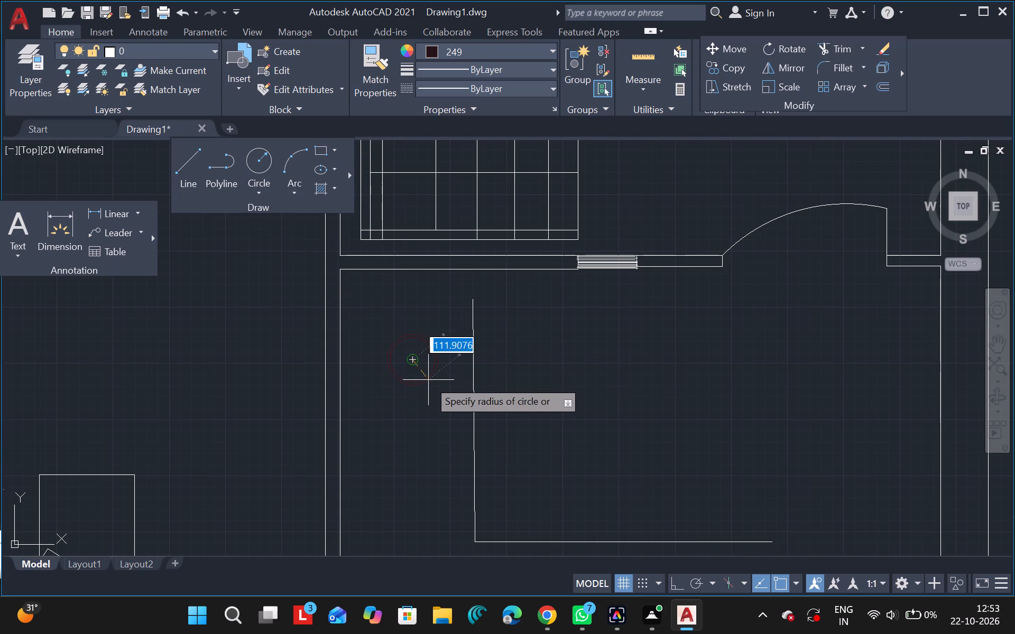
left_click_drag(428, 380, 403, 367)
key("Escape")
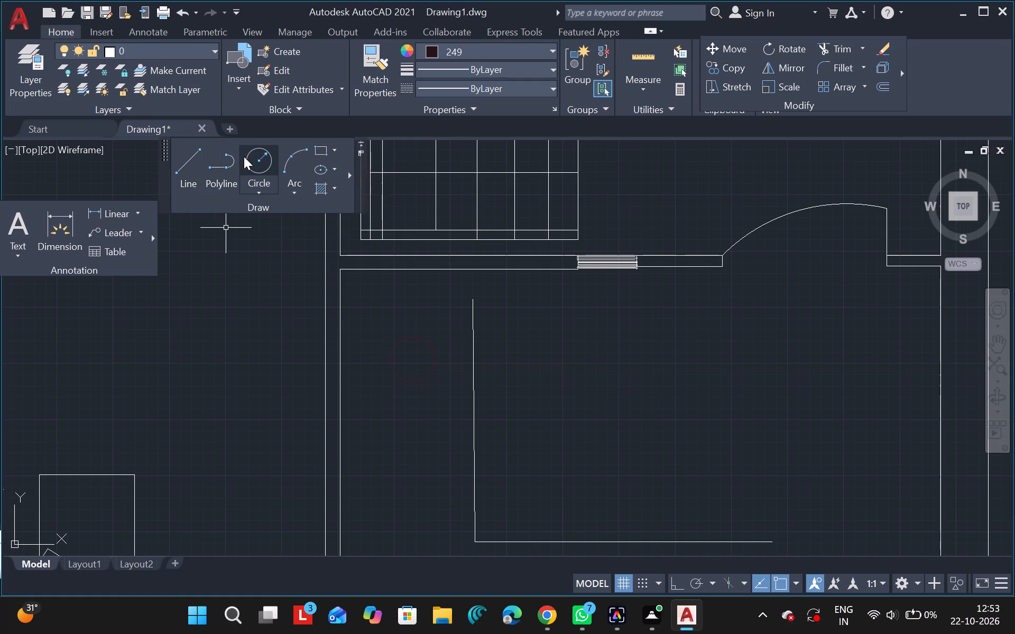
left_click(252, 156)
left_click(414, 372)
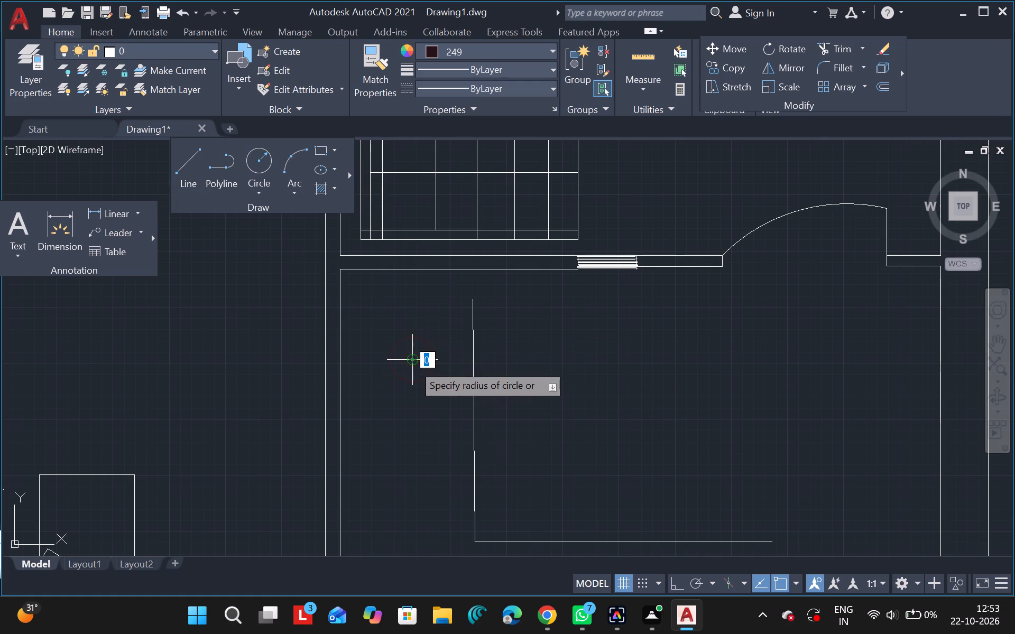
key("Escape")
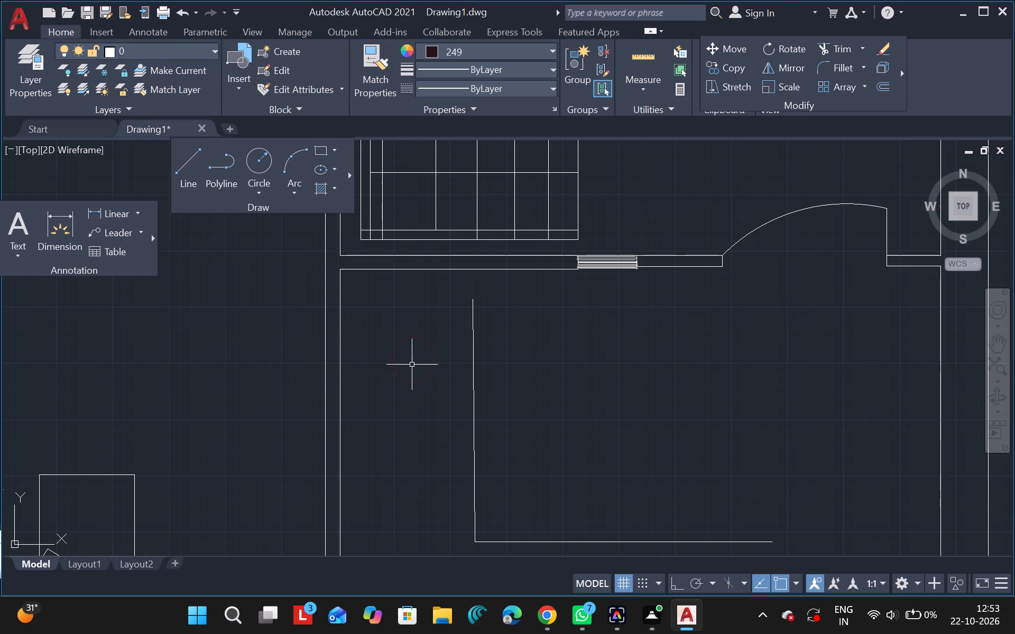
Copy the small circle several times: two copies close to the original and three down the upper and middle part of the L's vertical line.
left_click(413, 377)
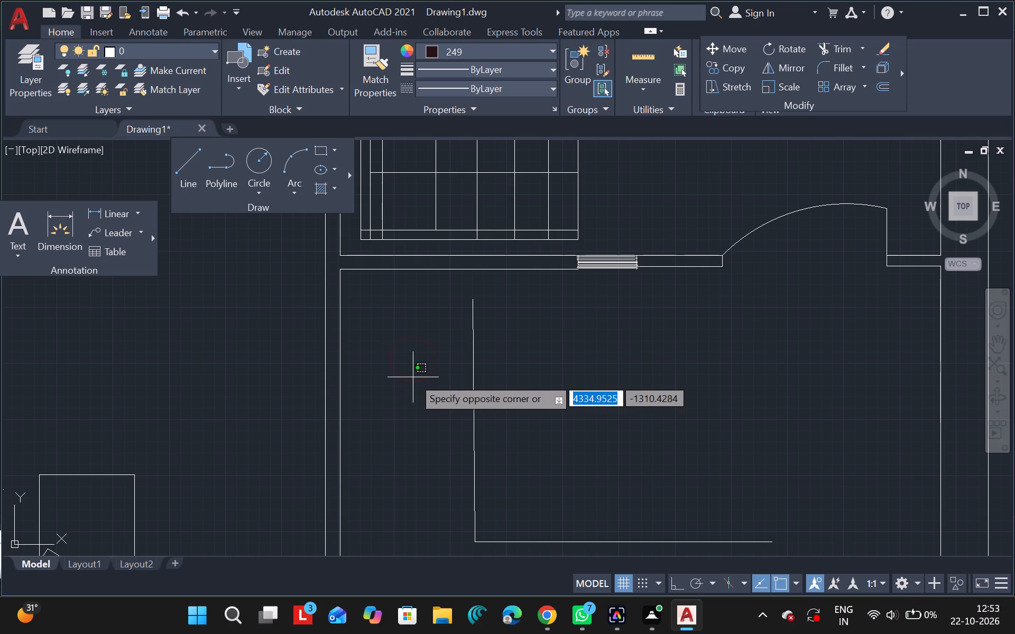
left_click(437, 346)
left_click_drag(389, 340, 411, 321)
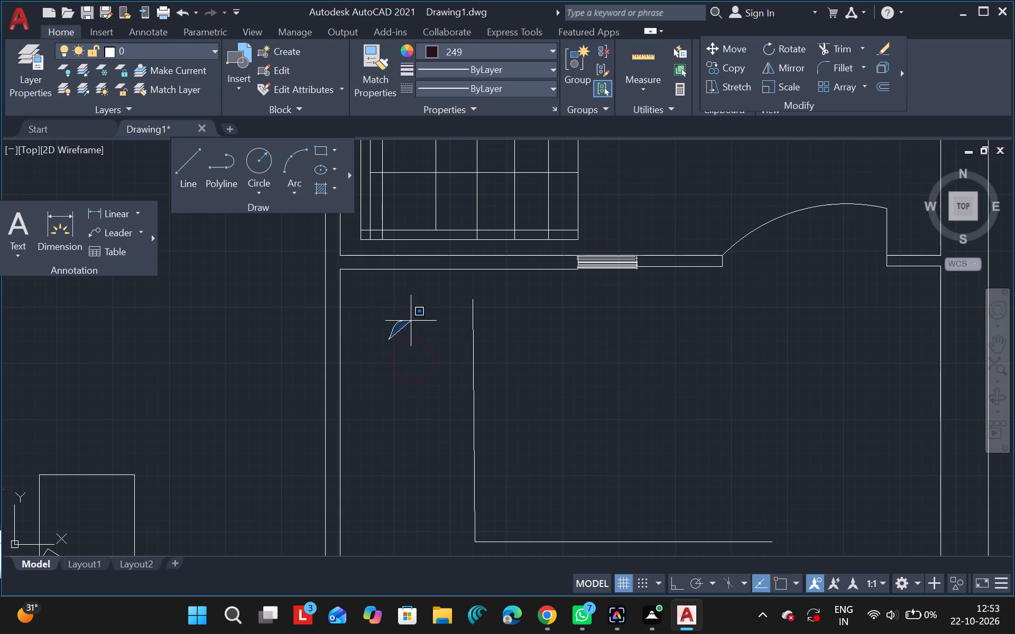
left_click_drag(411, 321, 297, 387)
key("c")
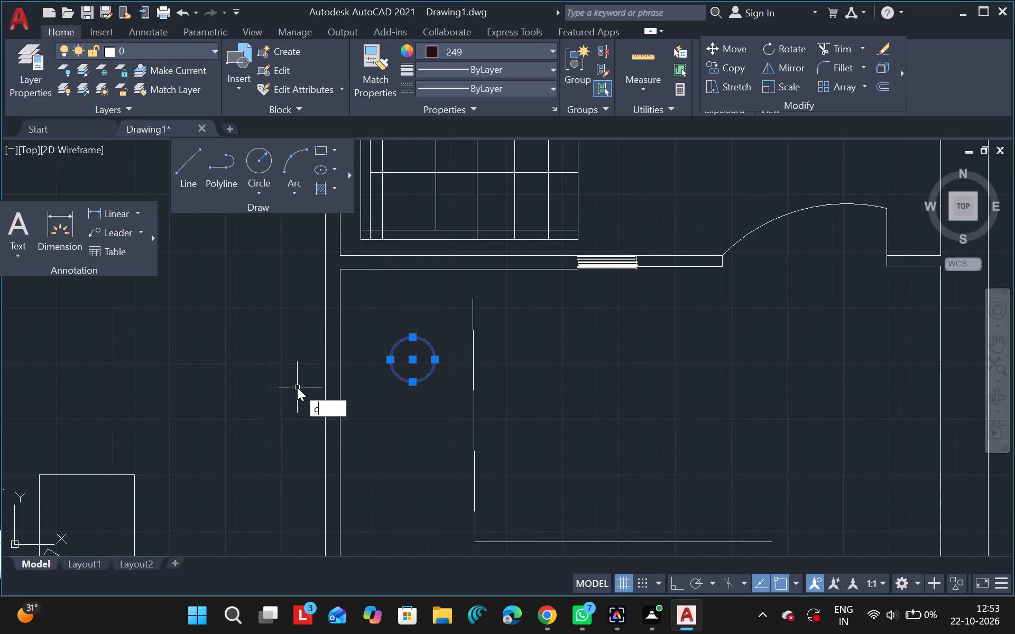
key("o")
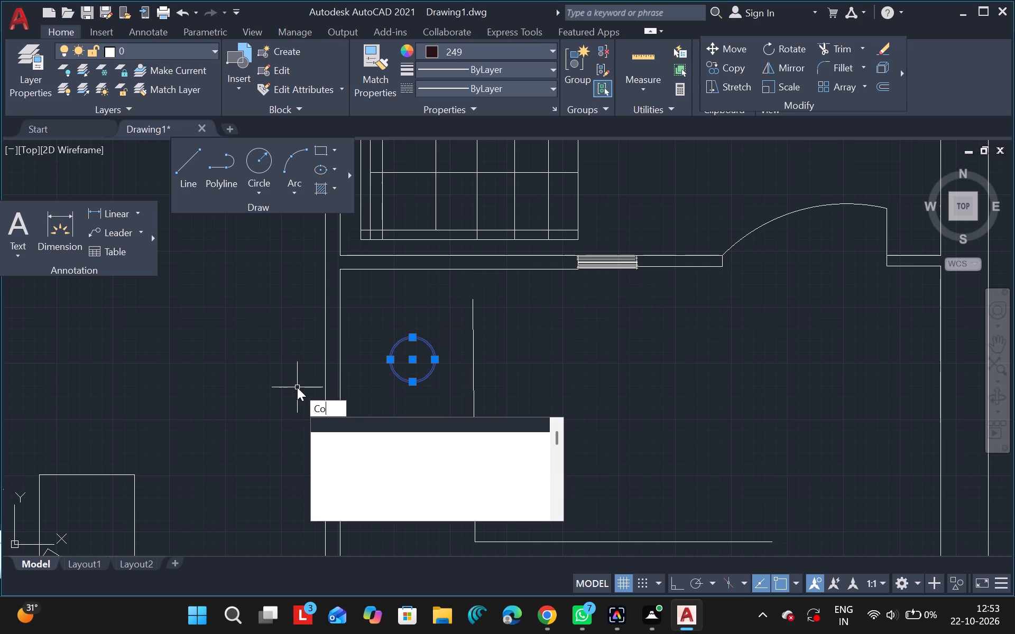
left_click(367, 422)
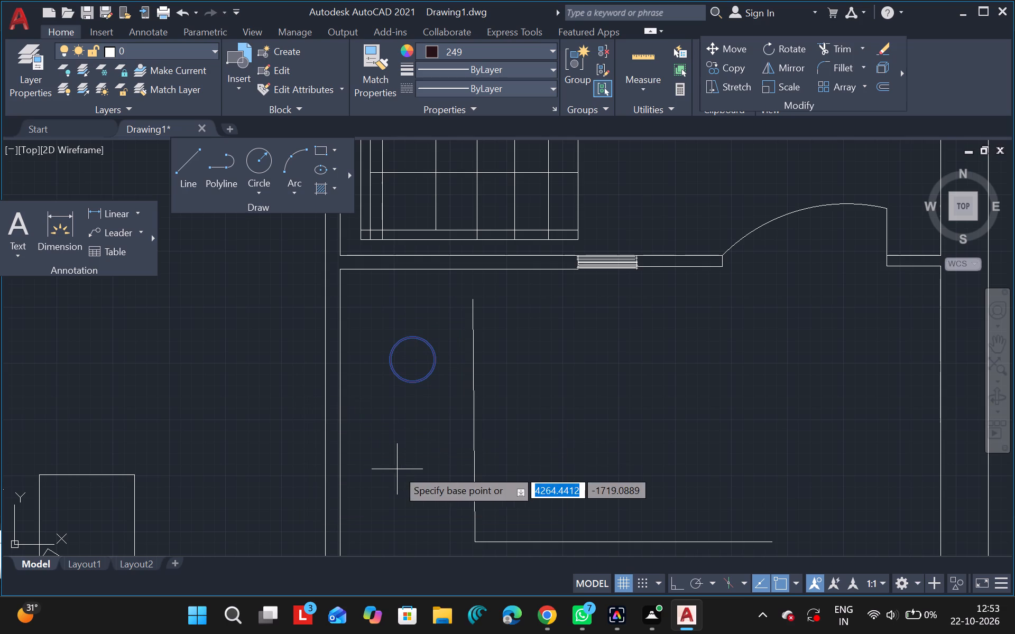
left_click_drag(397, 469, 451, 438)
left_click_drag(392, 464, 451, 451)
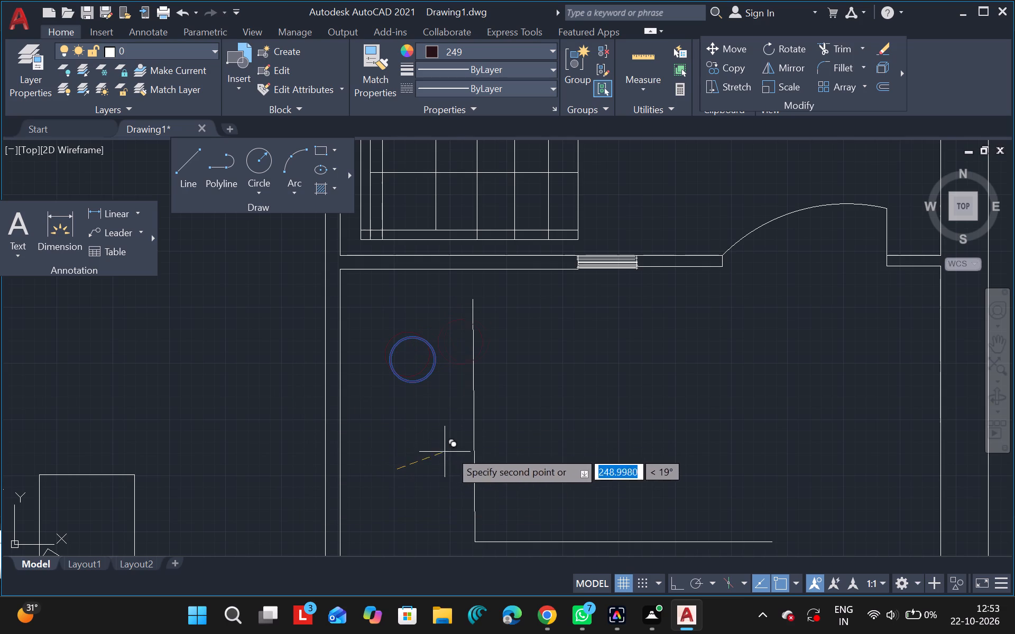
left_click_drag(451, 451, 454, 431)
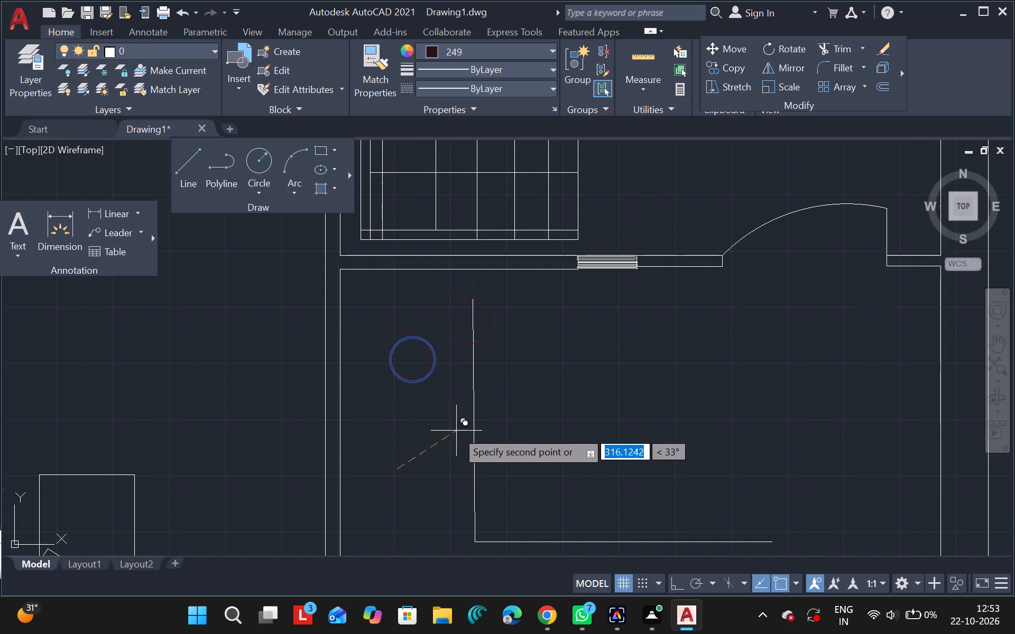
left_click_drag(454, 431, 404, 439)
left_click_drag(404, 439, 470, 394)
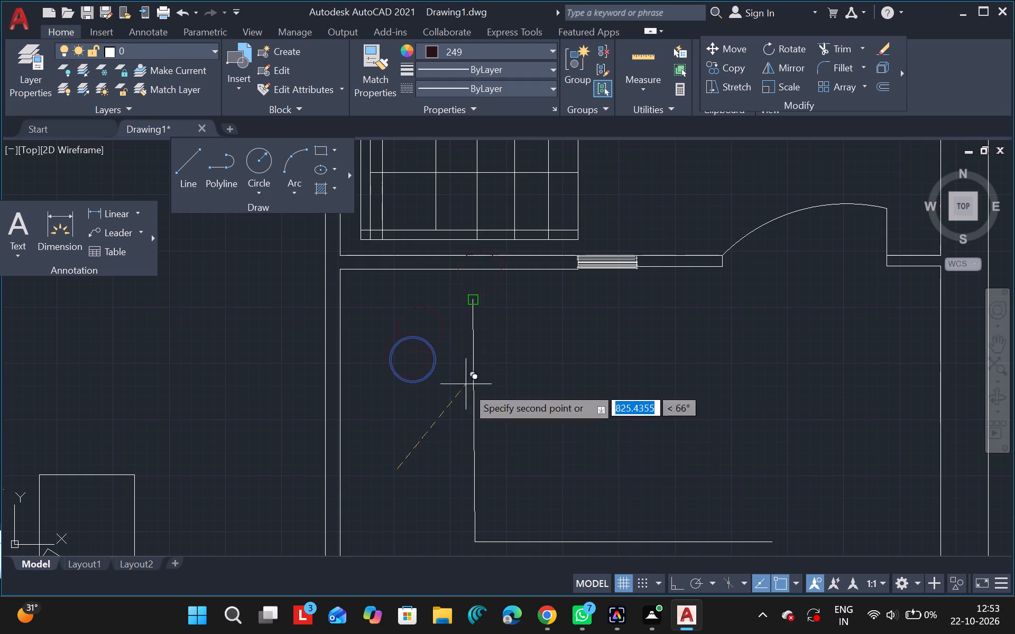
left_click_drag(470, 394, 462, 434)
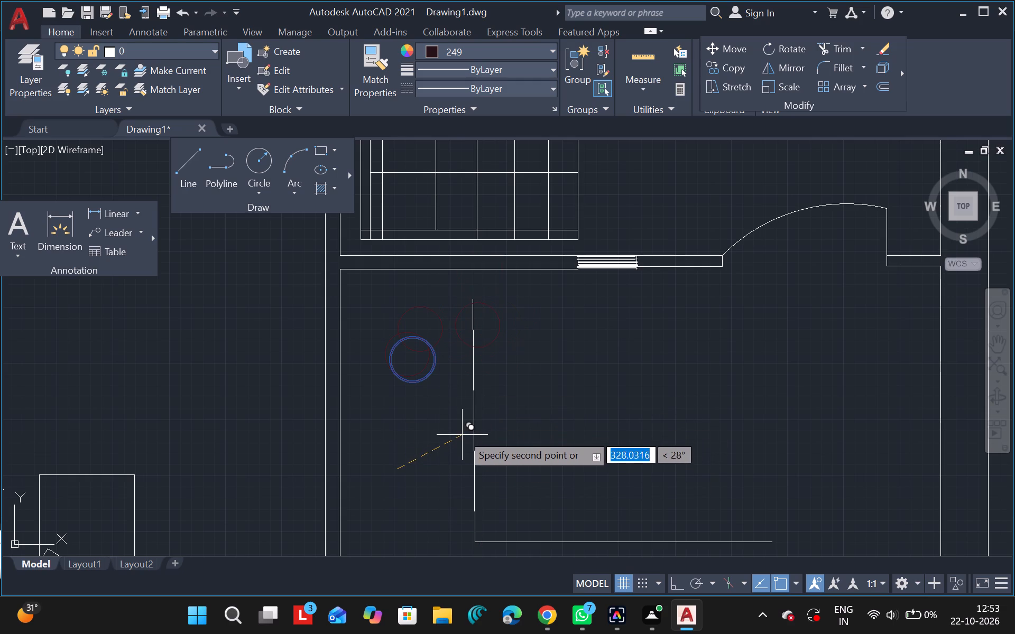
left_click_drag(462, 434, 461, 430)
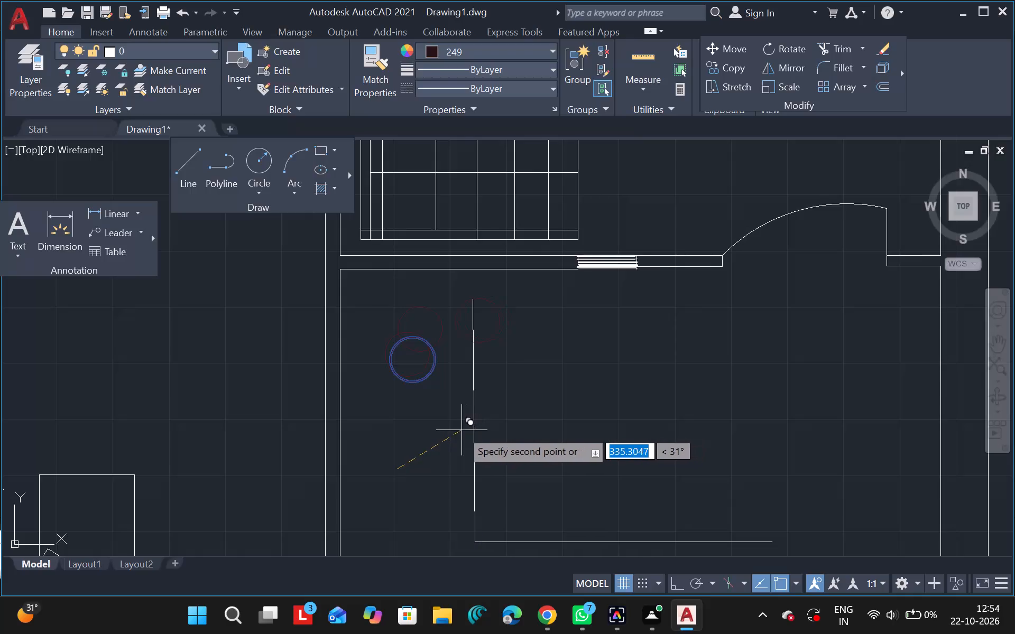
left_click_drag(461, 430, 456, 442)
left_click_drag(456, 442, 472, 509)
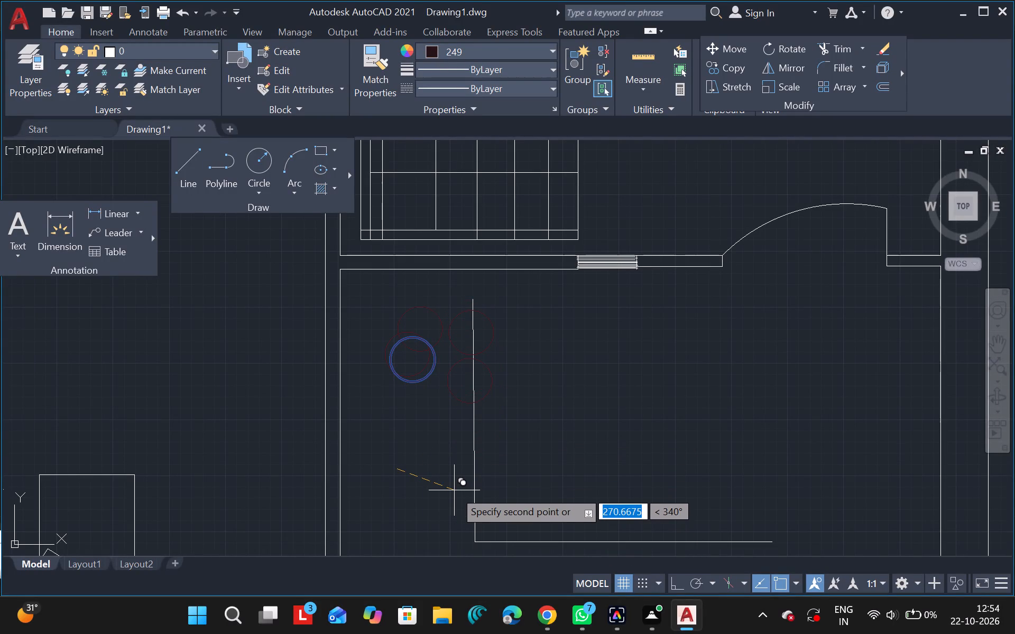
left_click_drag(454, 490, 462, 533)
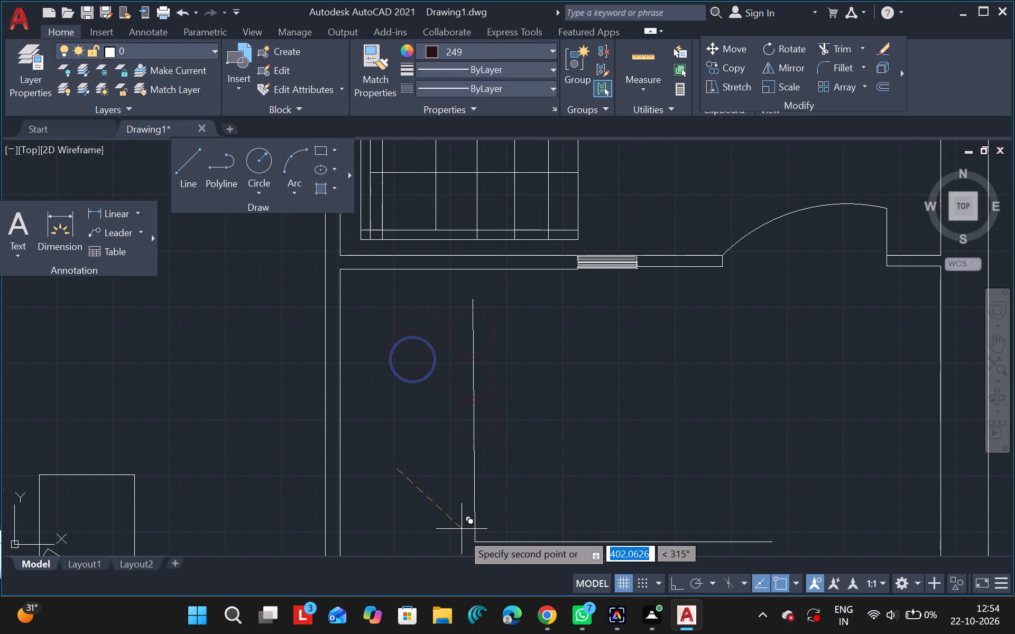
left_click_drag(462, 533, 460, 544)
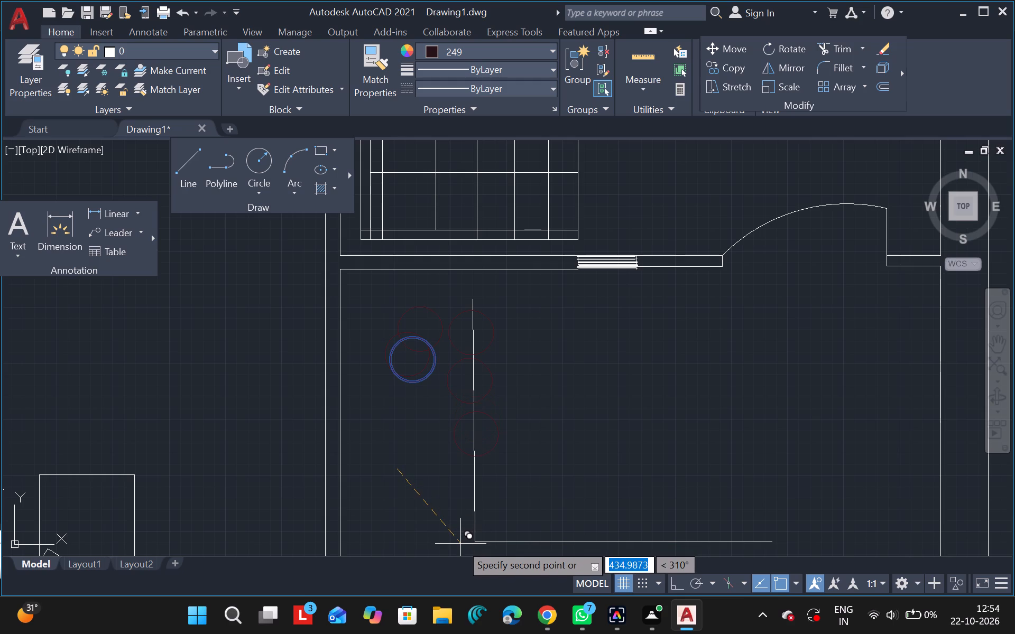
left_click_drag(460, 544, 457, 544)
left_click(457, 544)
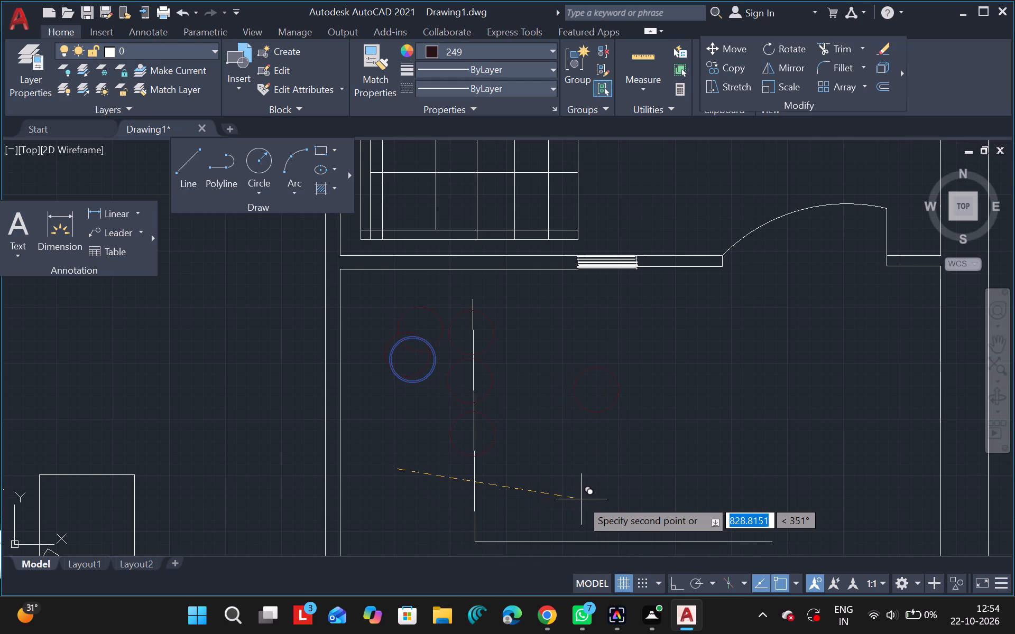
key("Escape")
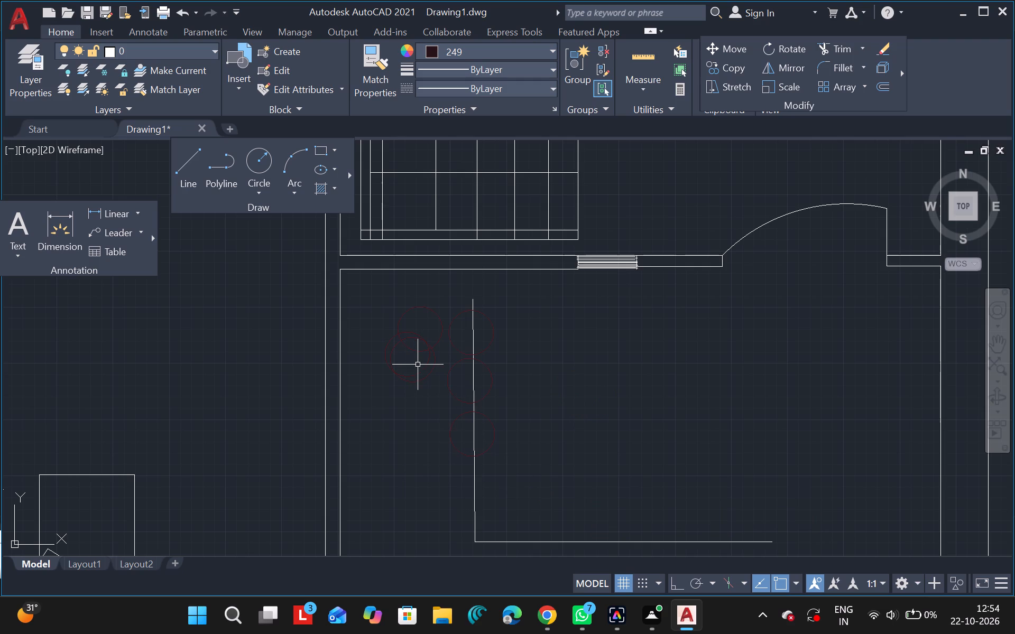
Delete the three overlapping circles between the room's inner wall line and the L's vertical line.
left_click(417, 379)
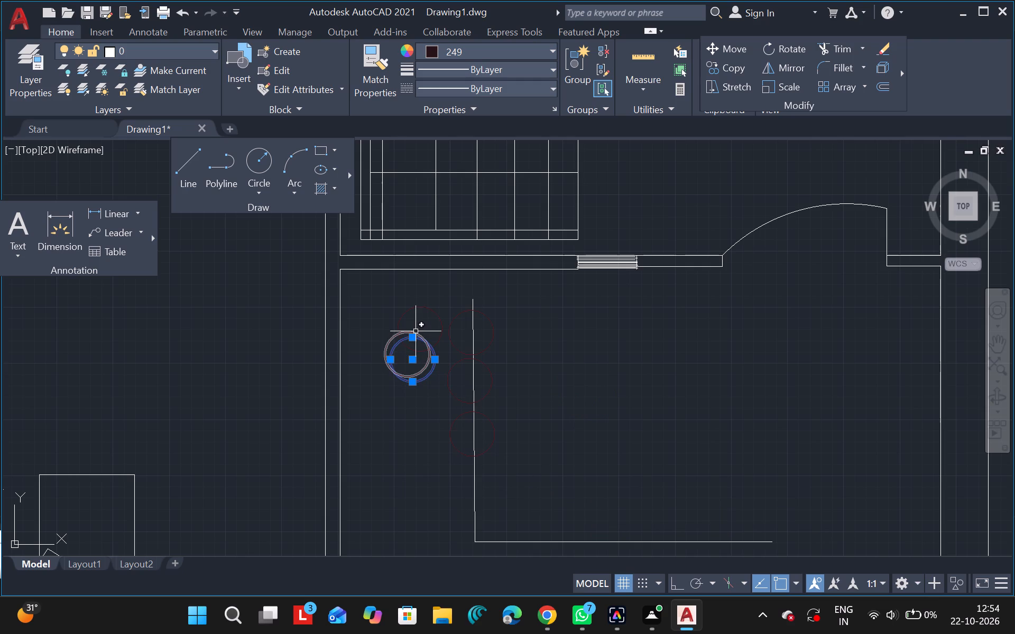
left_click(415, 331)
left_click(410, 309)
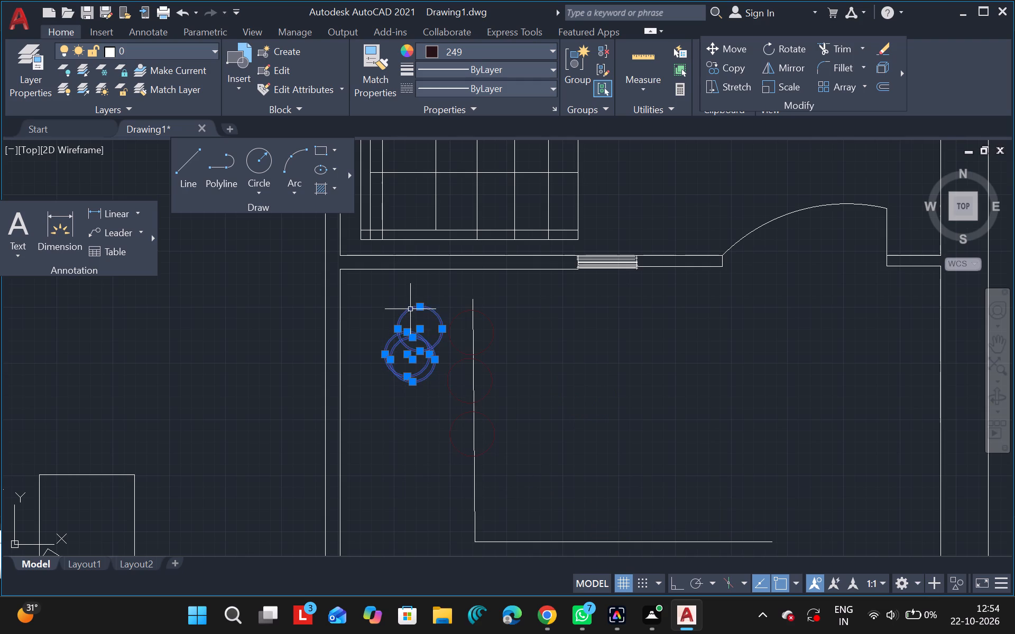
key("Delete")
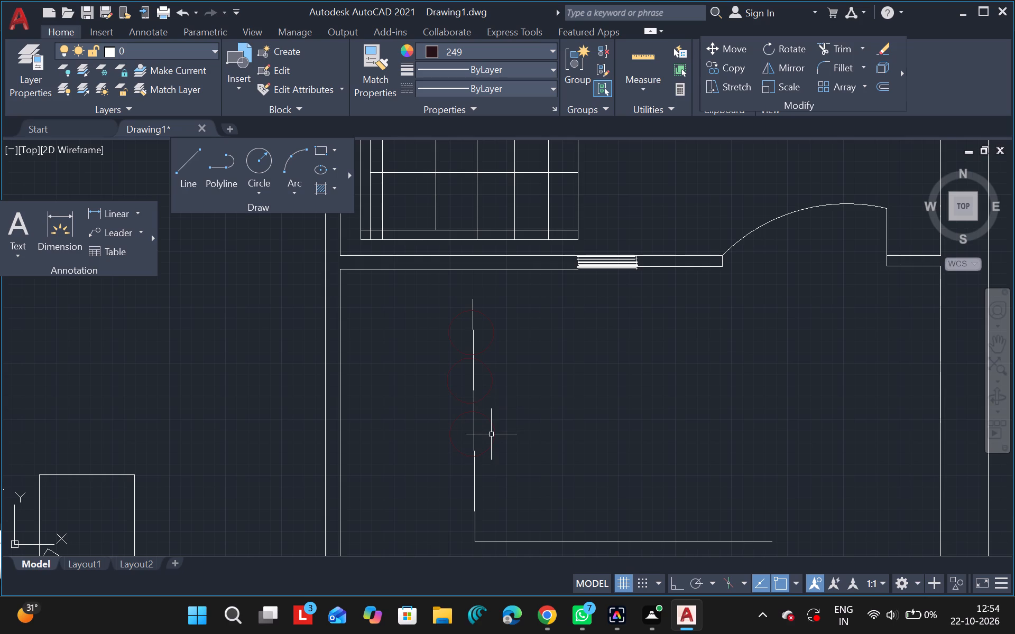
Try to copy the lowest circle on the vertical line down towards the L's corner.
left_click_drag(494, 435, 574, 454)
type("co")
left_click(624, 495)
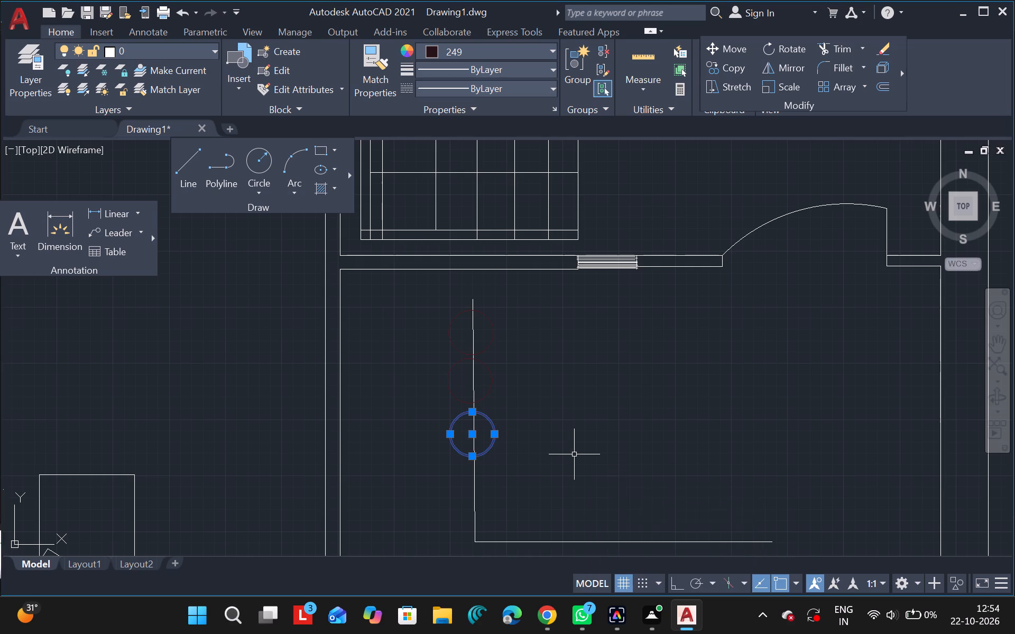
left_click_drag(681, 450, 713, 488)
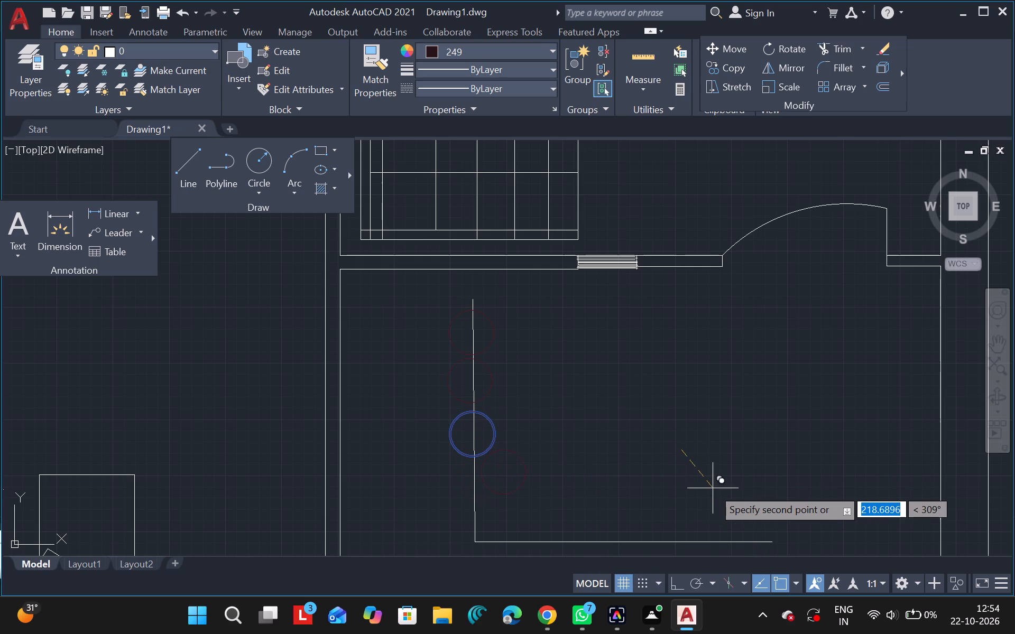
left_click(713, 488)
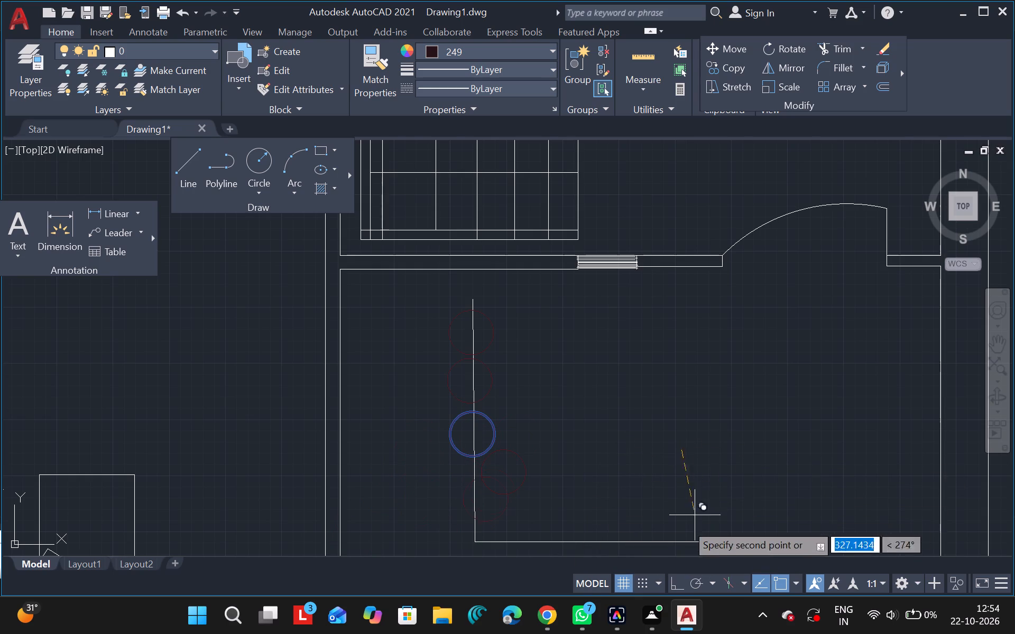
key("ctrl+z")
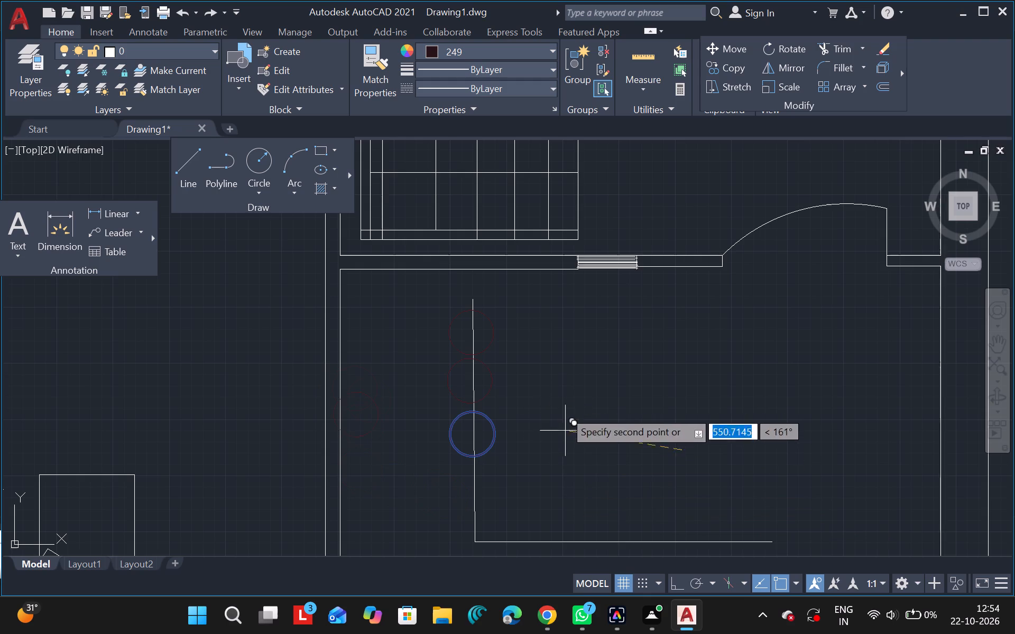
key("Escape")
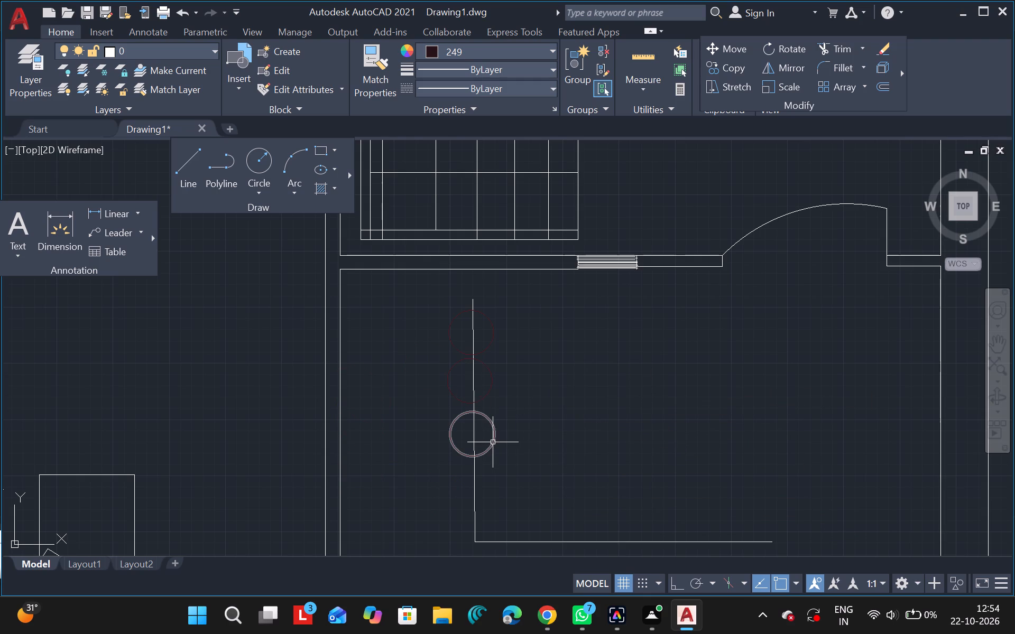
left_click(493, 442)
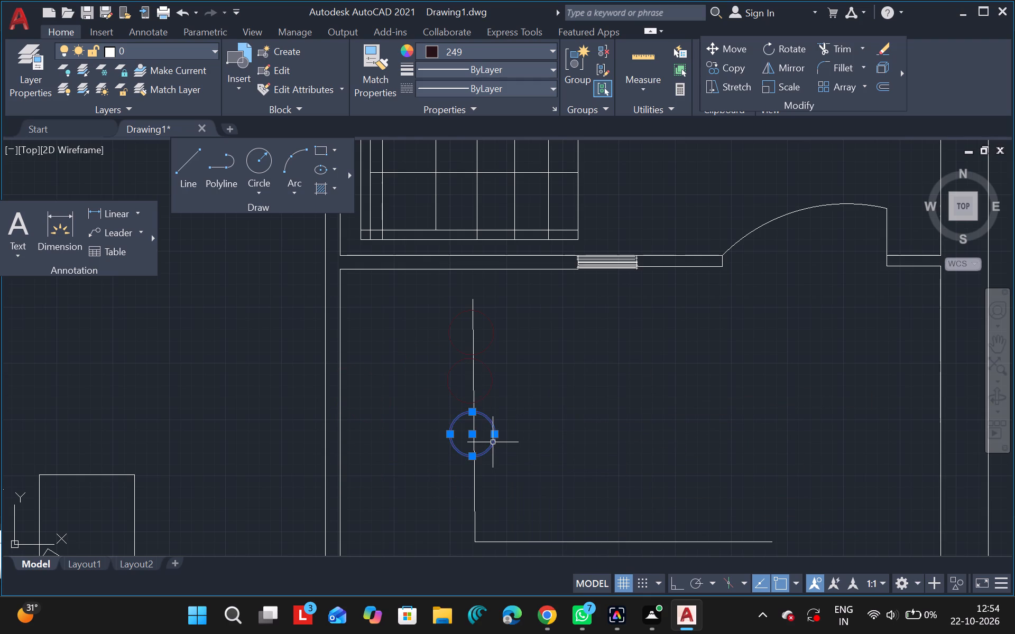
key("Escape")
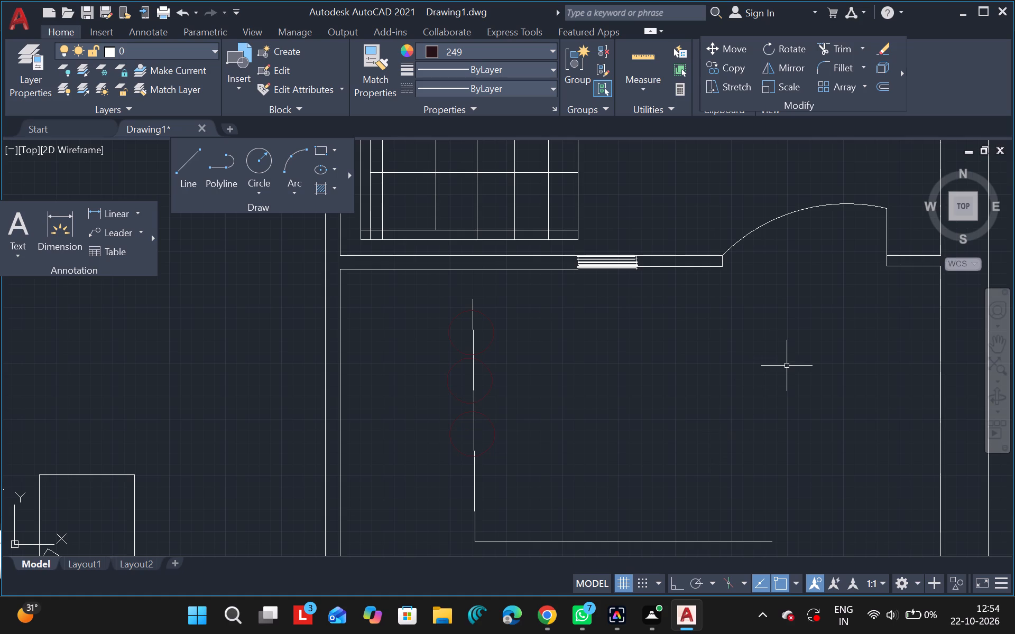
Draw a circle of radius about 90 centred on the free end of the L's horizontal line.
left_click_drag(787, 366, 926, 384)
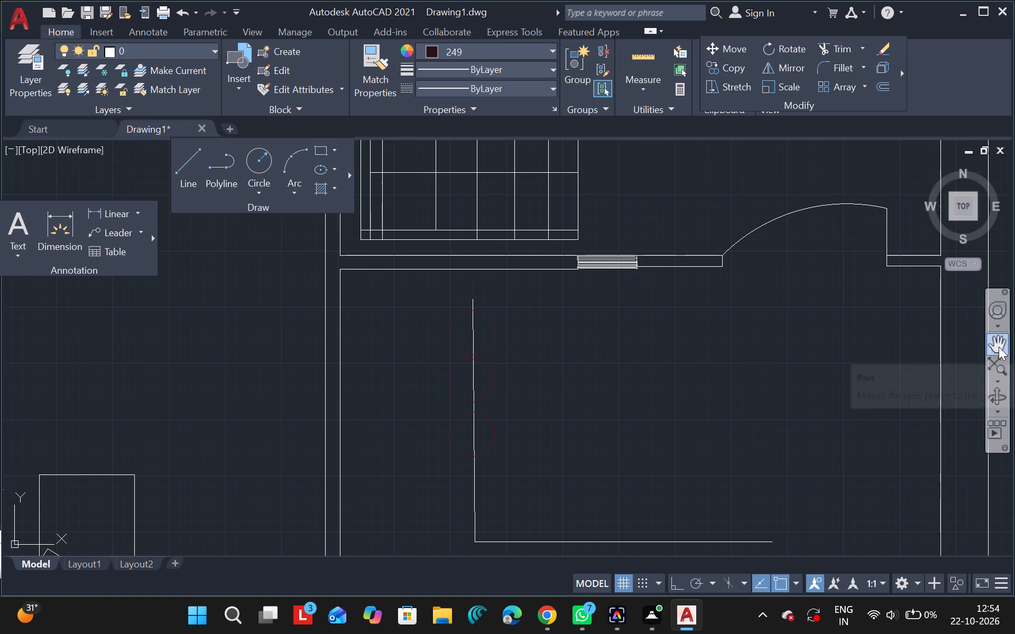
left_click(999, 347)
left_click_drag(745, 439, 686, 381)
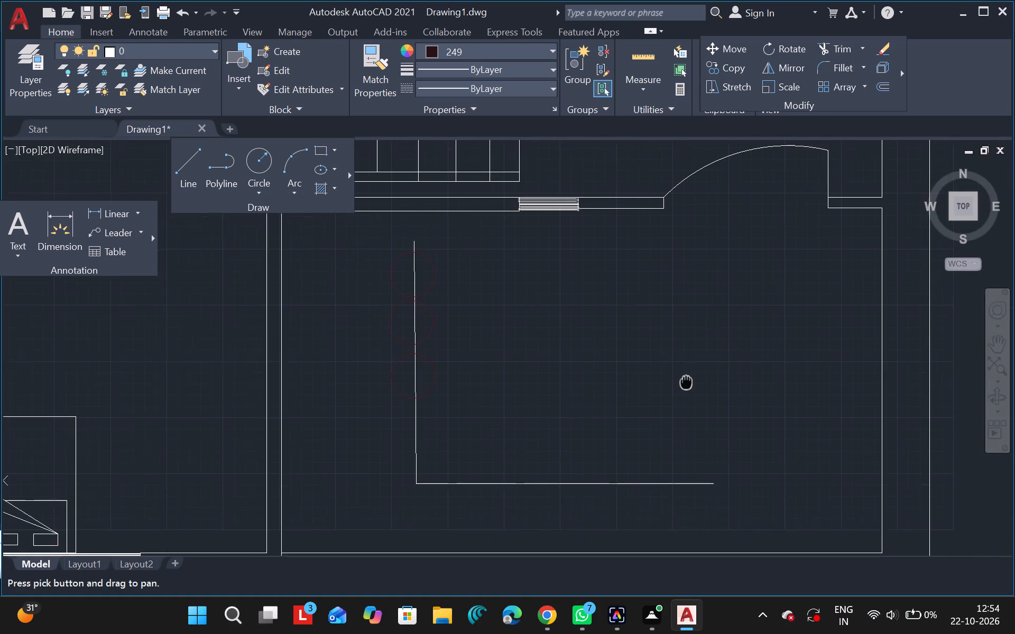
left_click_drag(686, 381, 685, 372)
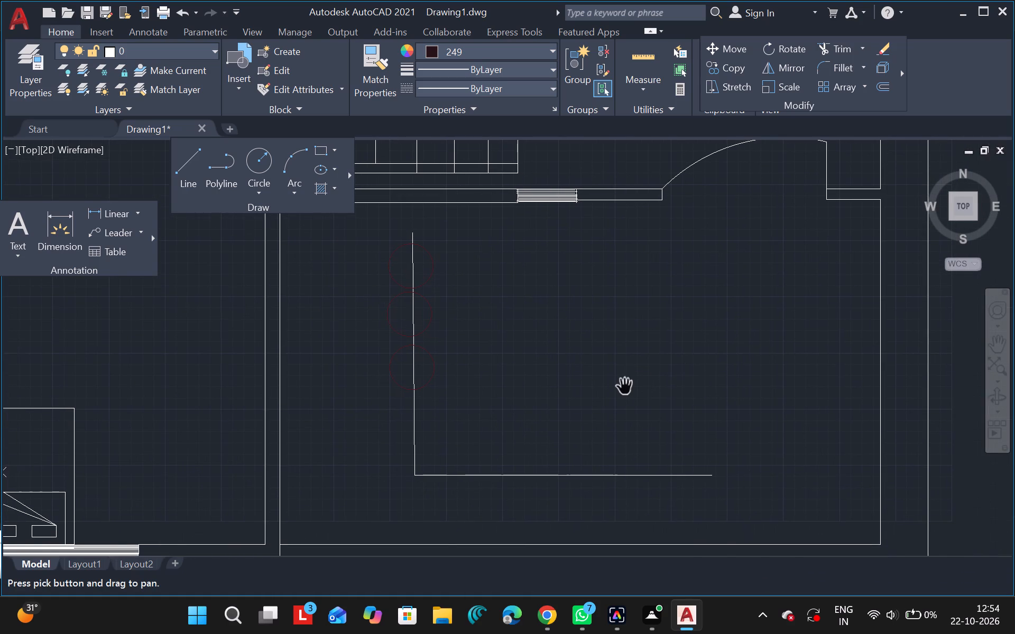
key("Escape")
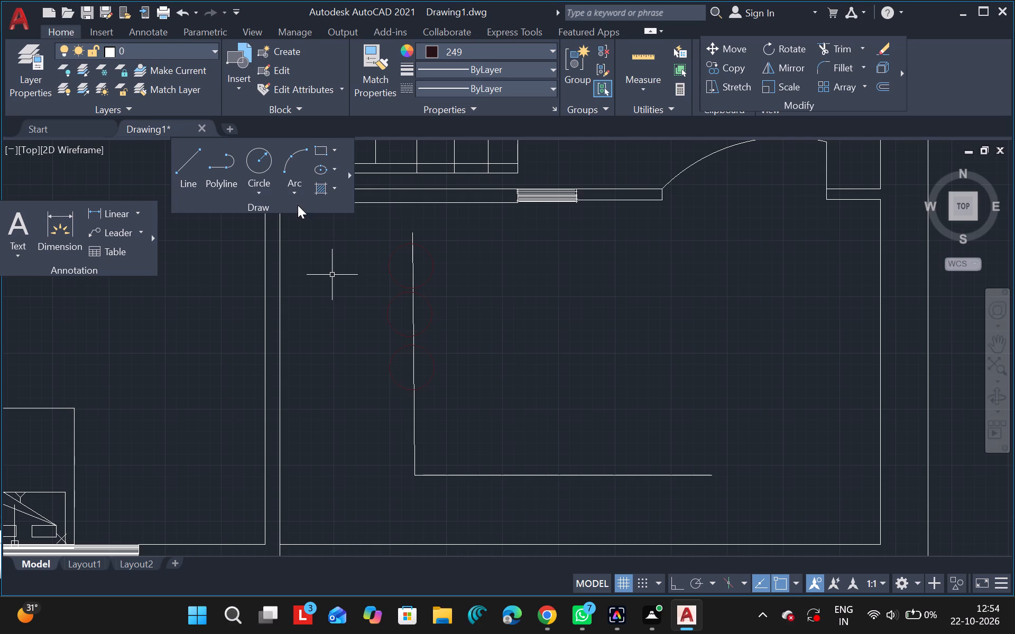
left_click(251, 170)
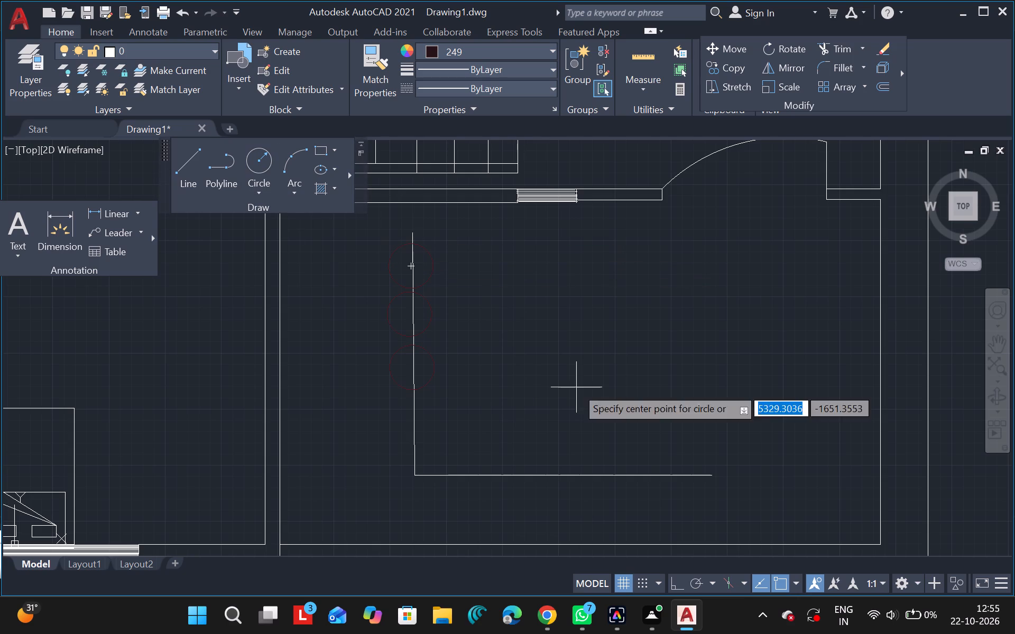
left_click(714, 478)
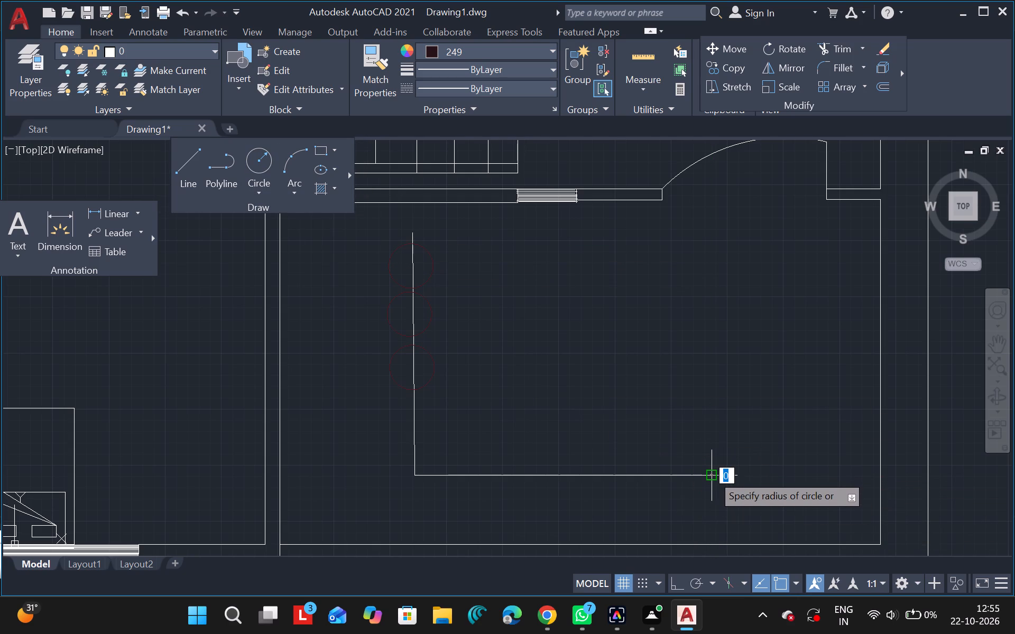
double_click(712, 475)
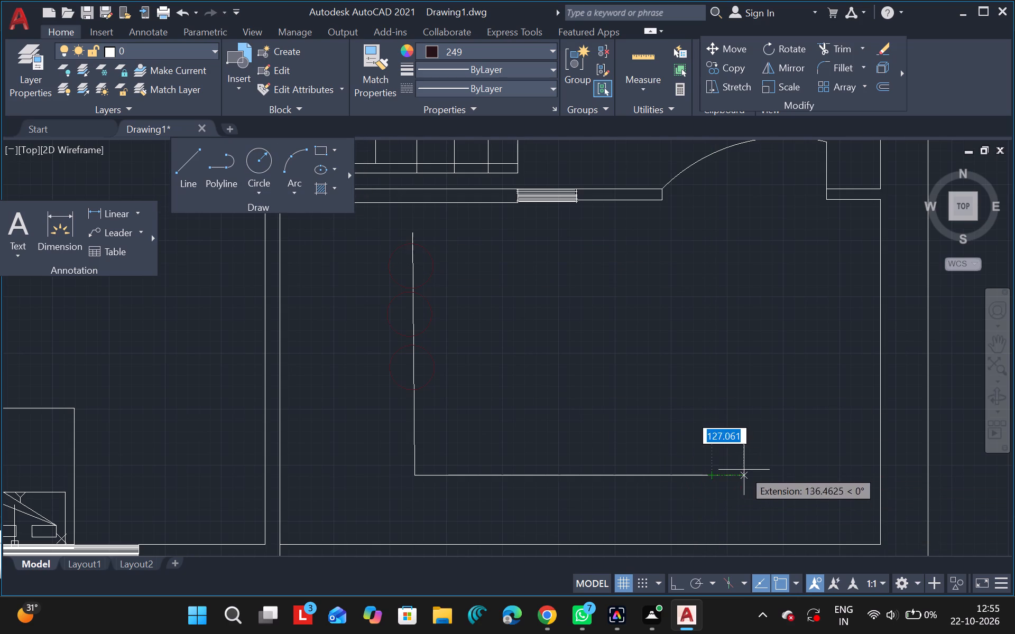
left_click(715, 475)
left_click_drag(715, 475, 725, 498)
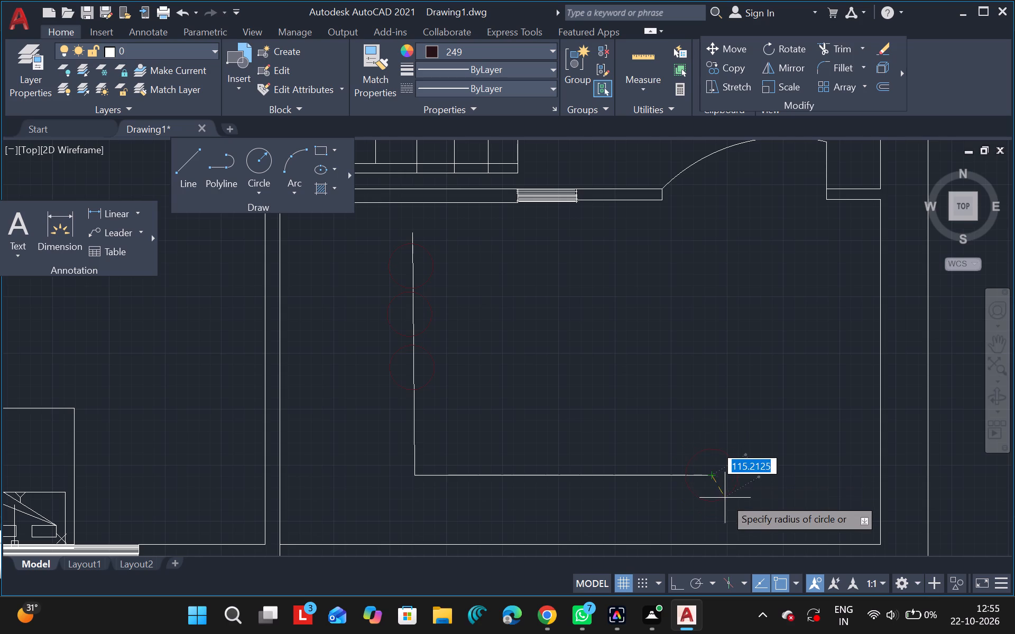
left_click_drag(725, 498, 710, 474)
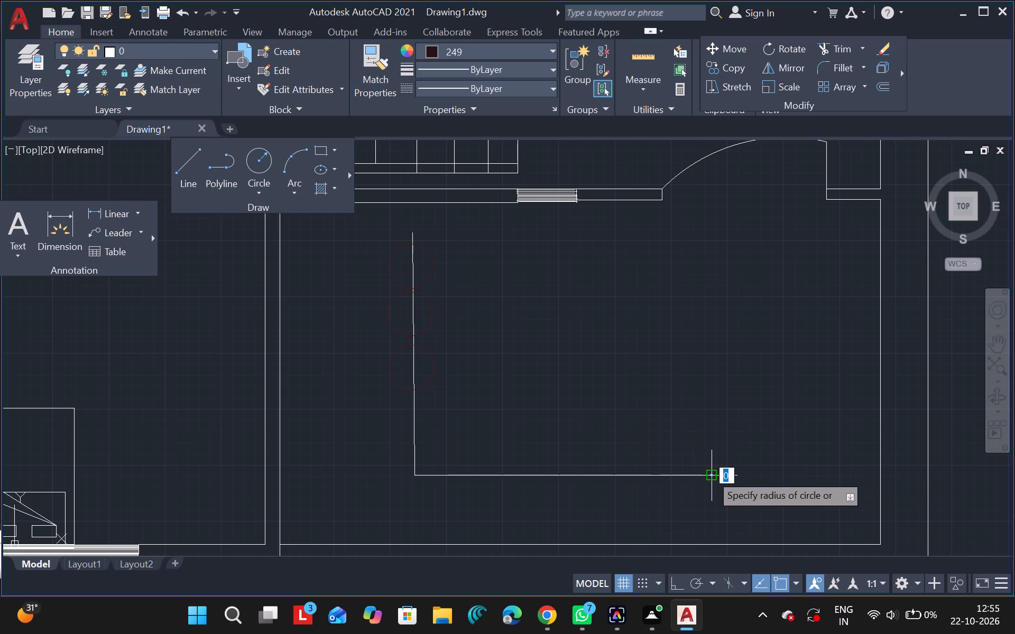
left_click_drag(710, 474, 723, 482)
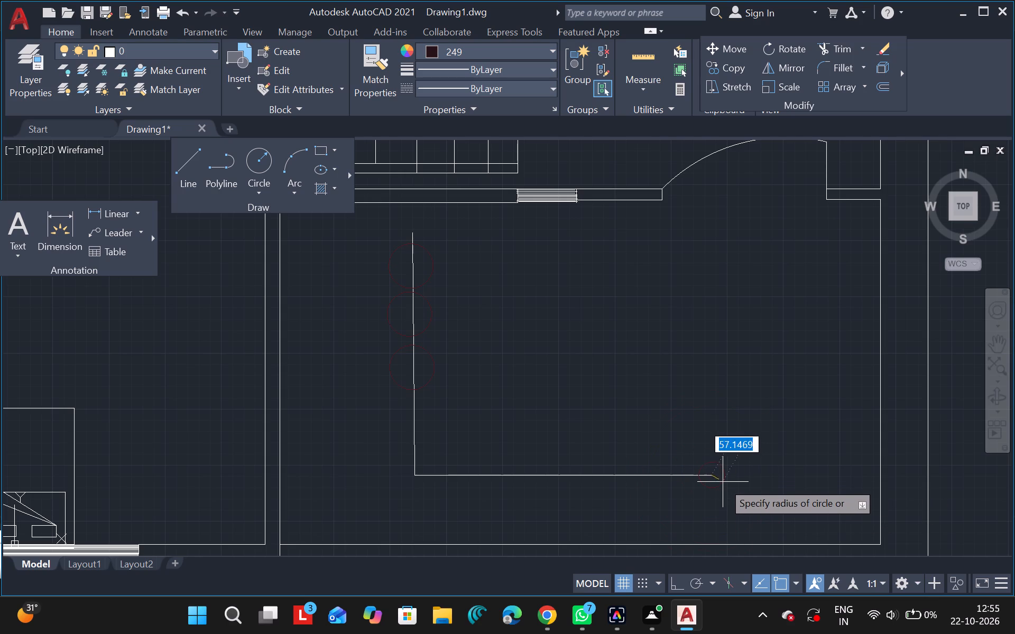
left_click_drag(723, 482, 723, 492)
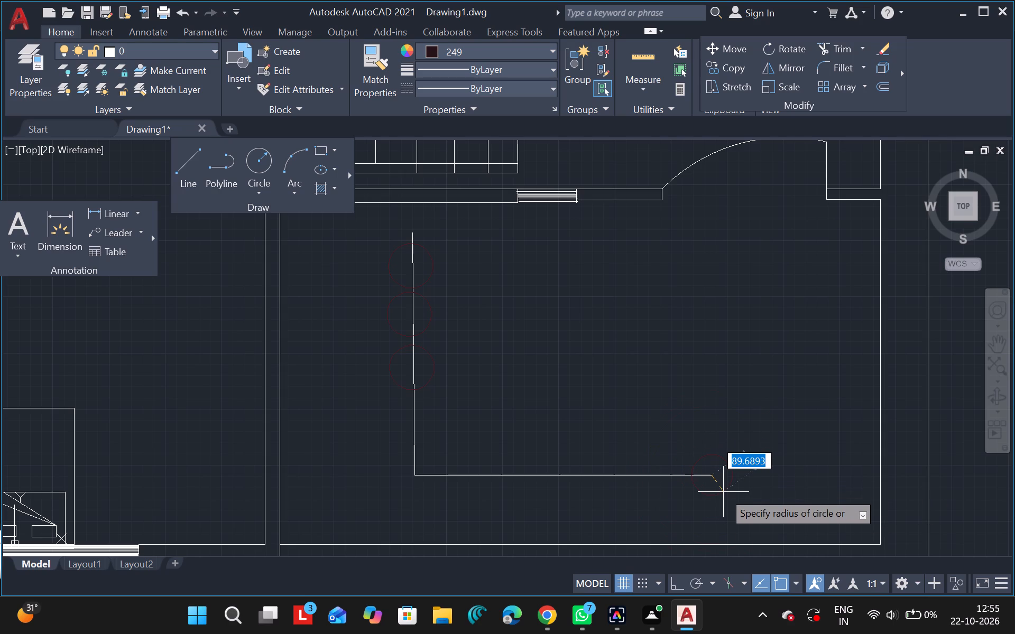
left_click(723, 492)
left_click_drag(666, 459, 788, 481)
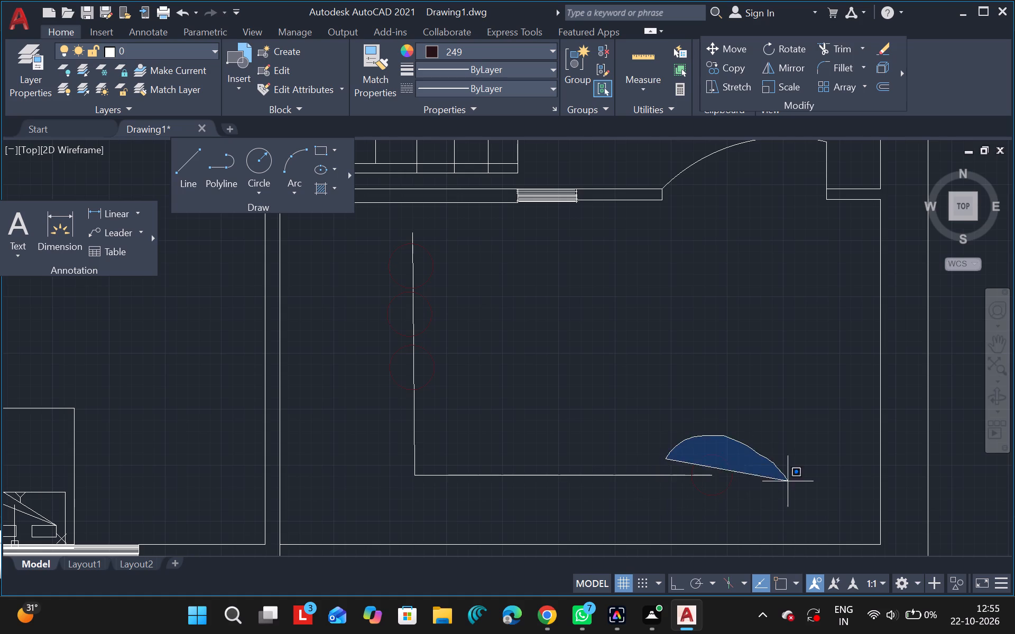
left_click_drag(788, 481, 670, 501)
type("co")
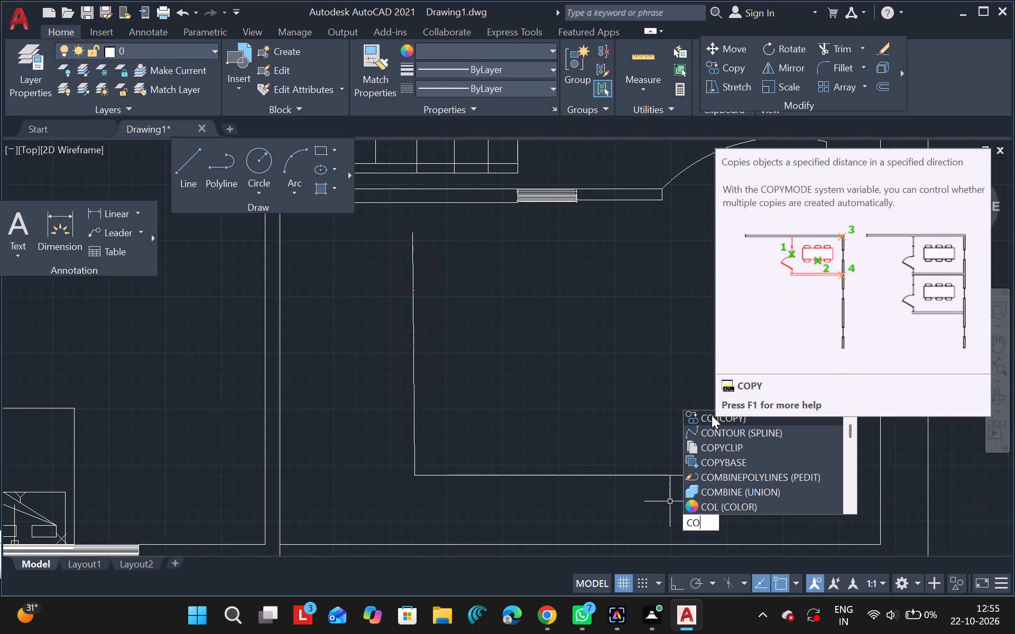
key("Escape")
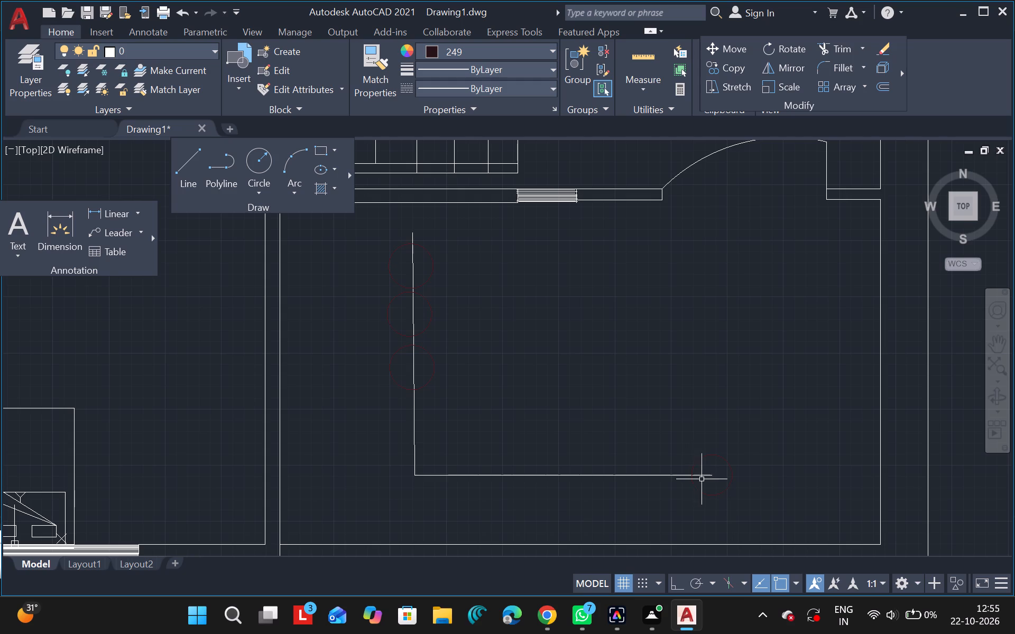
Copy the circle at the horizontal line's free end repeatedly in a row along that line as far as the L's corner.
left_click(708, 494)
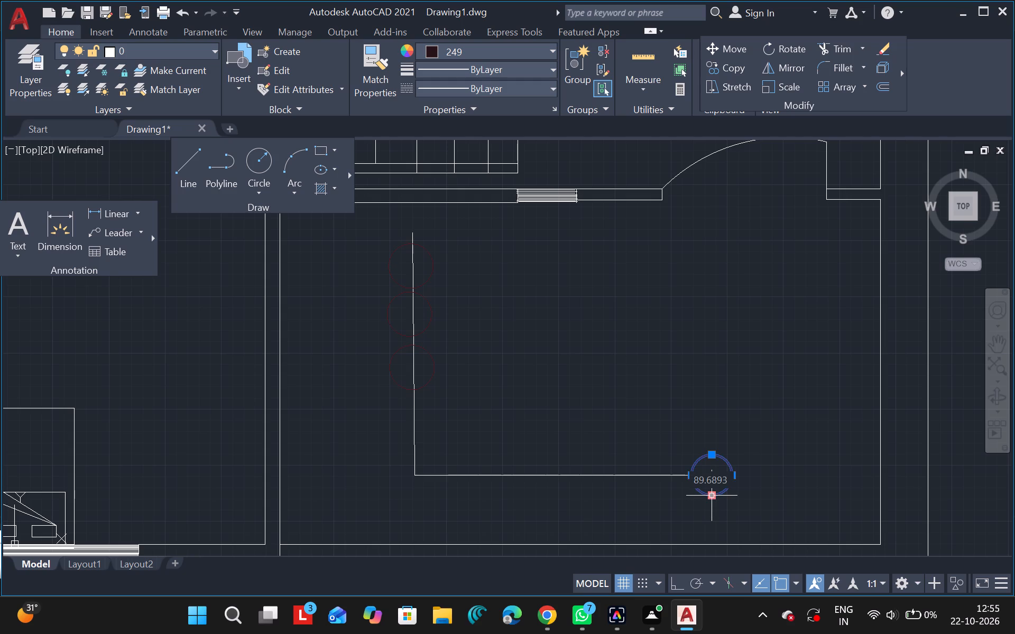
type("co")
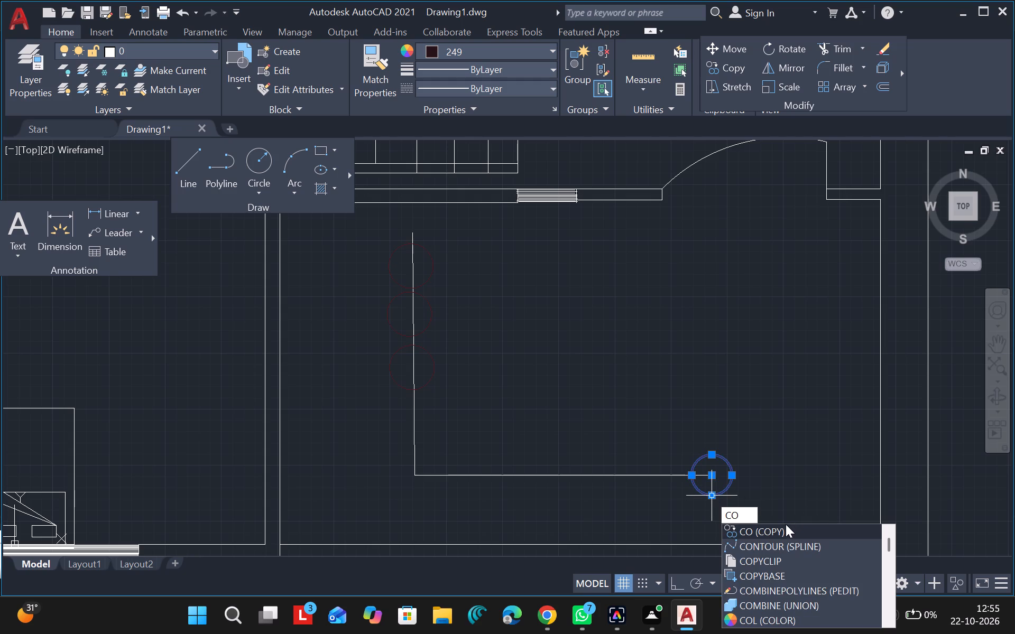
left_click(780, 528)
left_click(780, 528)
left_click(780, 528)
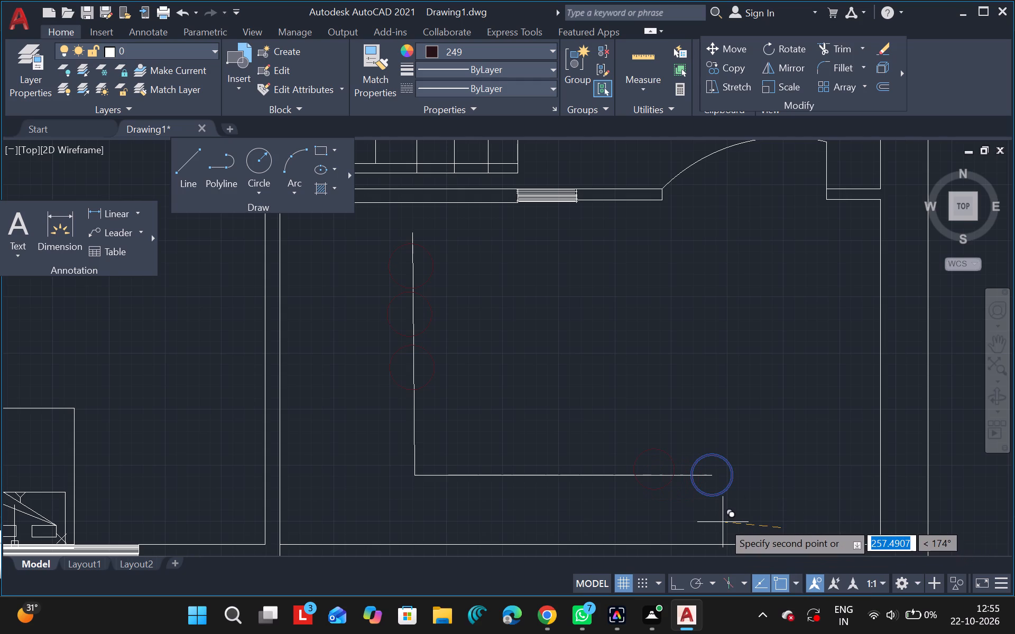
left_click_drag(737, 529, 688, 528)
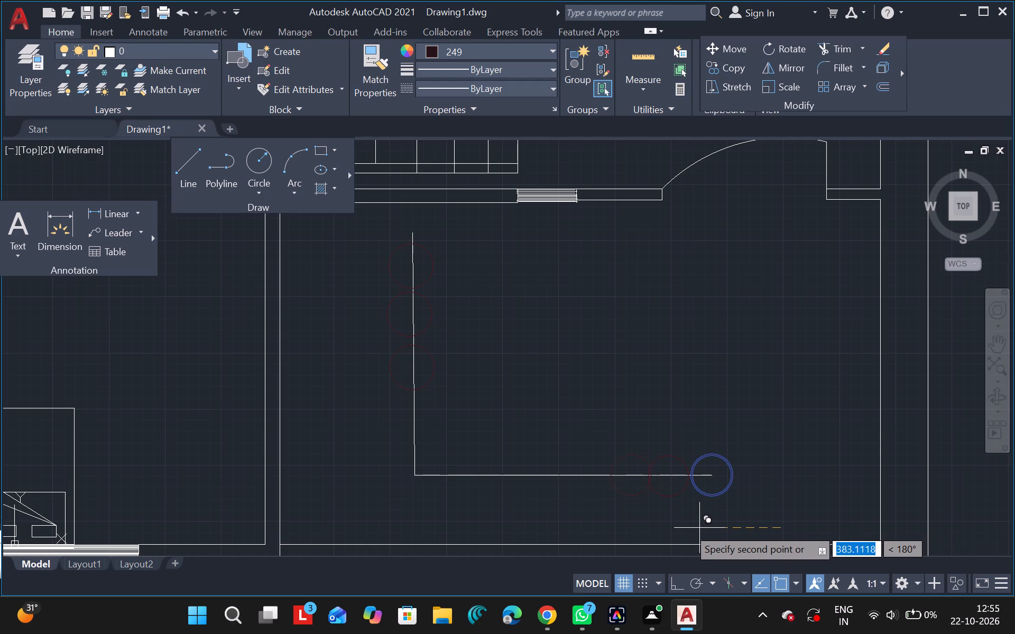
left_click_drag(688, 528, 682, 535)
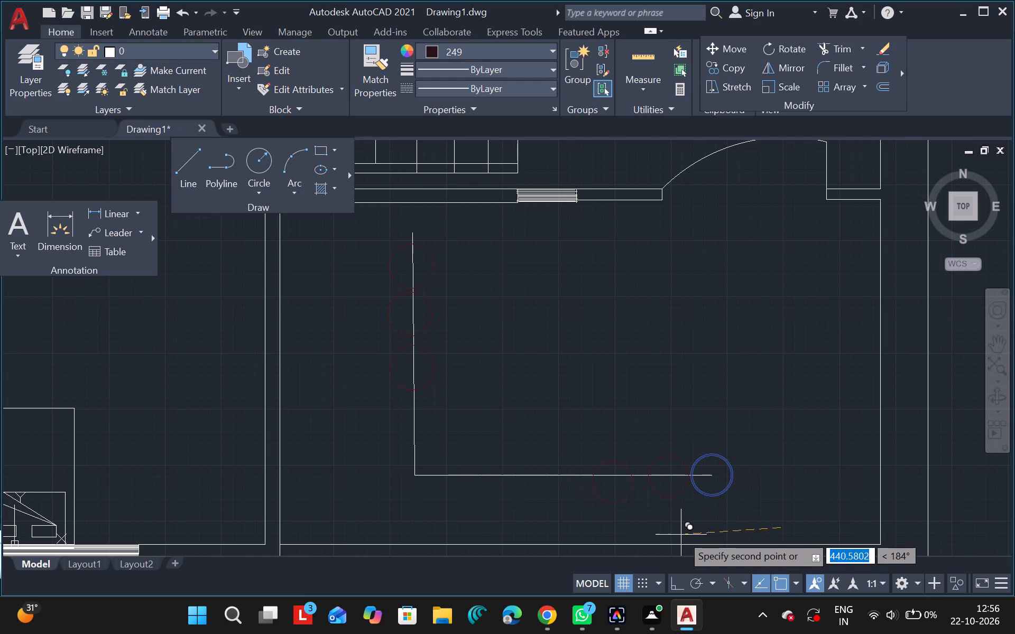
left_click_drag(682, 535, 681, 530)
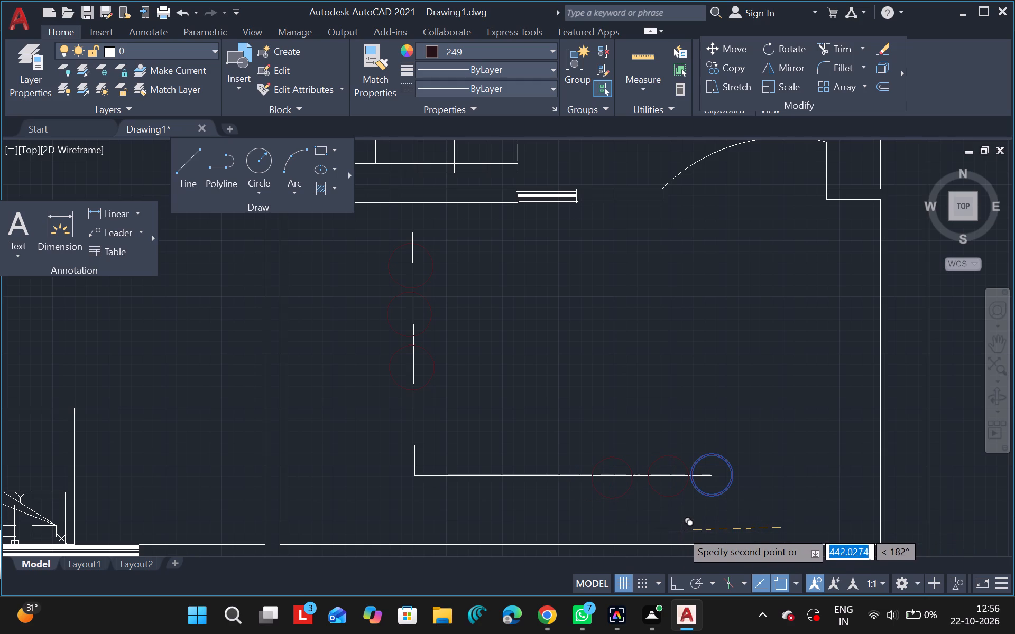
left_click_drag(681, 530, 686, 530)
left_click_drag(686, 530, 622, 534)
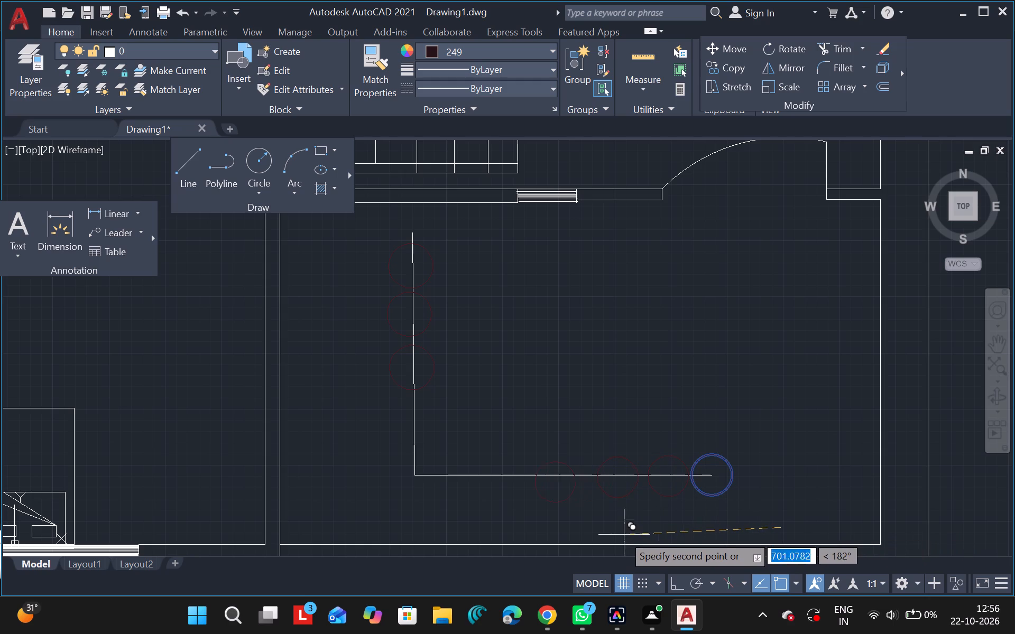
left_click_drag(622, 534, 630, 532)
left_click_drag(630, 532, 568, 531)
left_click(568, 531)
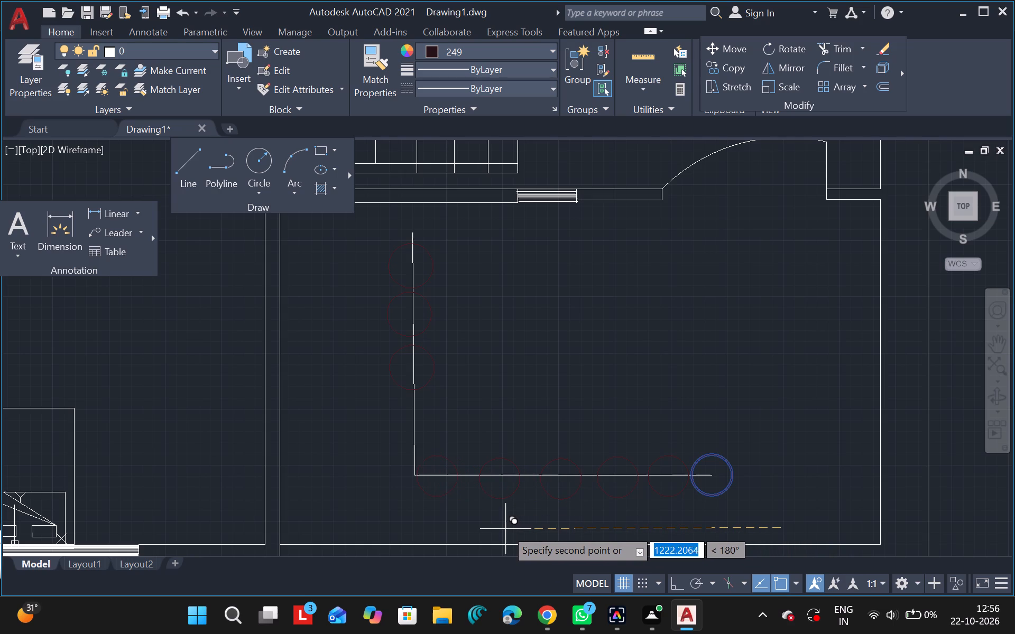
left_click_drag(506, 529, 478, 486)
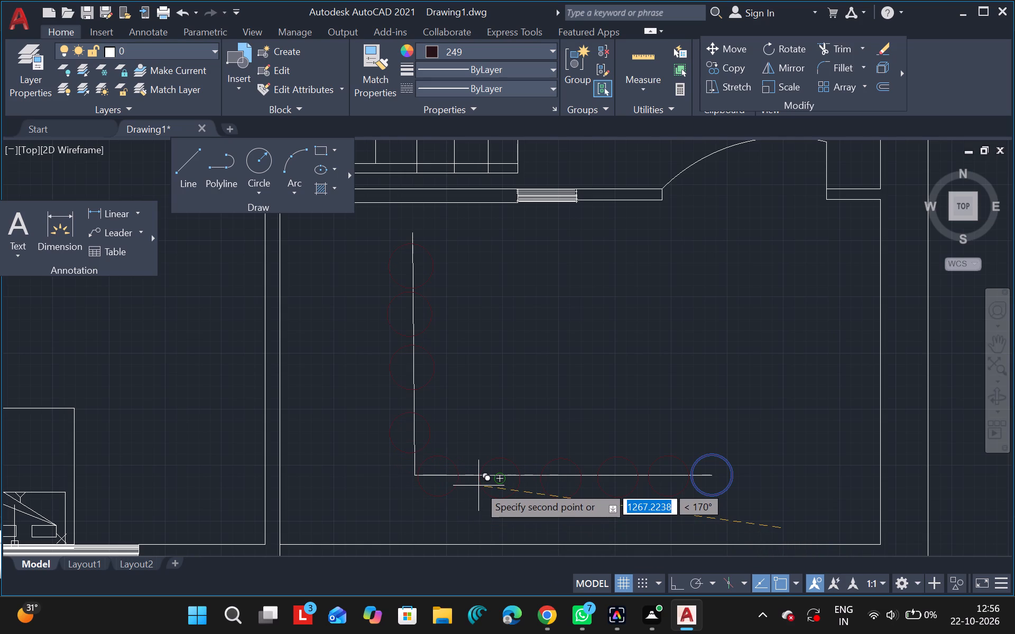
Continue the circle copies up the lower part of the L's vertical line to fill the remaining gap.
left_click_drag(478, 486, 481, 475)
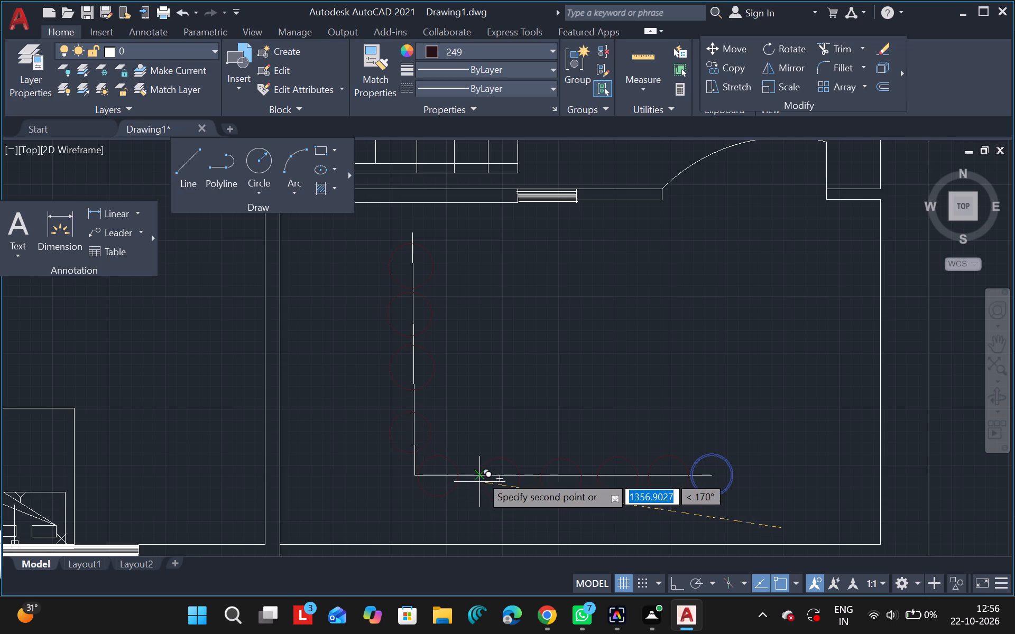
left_click_drag(481, 475, 481, 477)
left_click(481, 477)
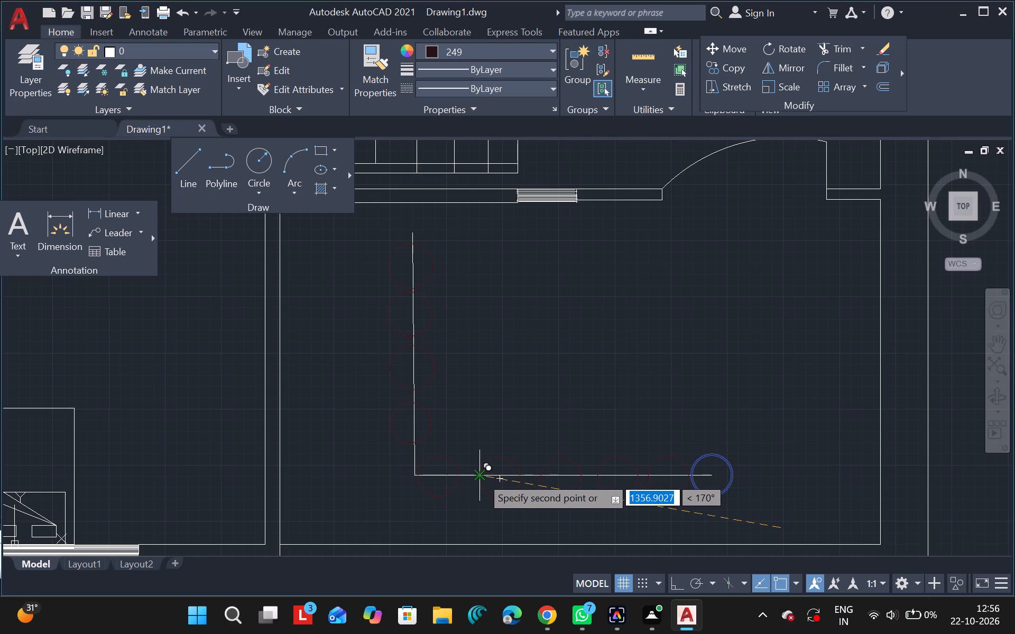
key("Escape")
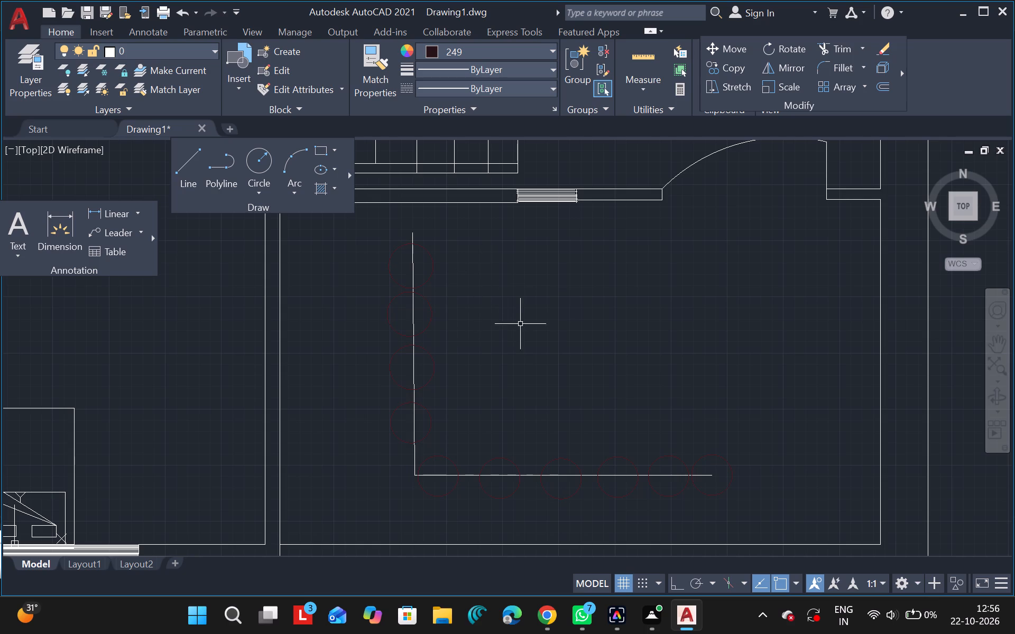
Set the current colour to Green and draw a small circle of radius about 10 in the room, beside the topmost circle on the vertical line.
left_click(430, 49)
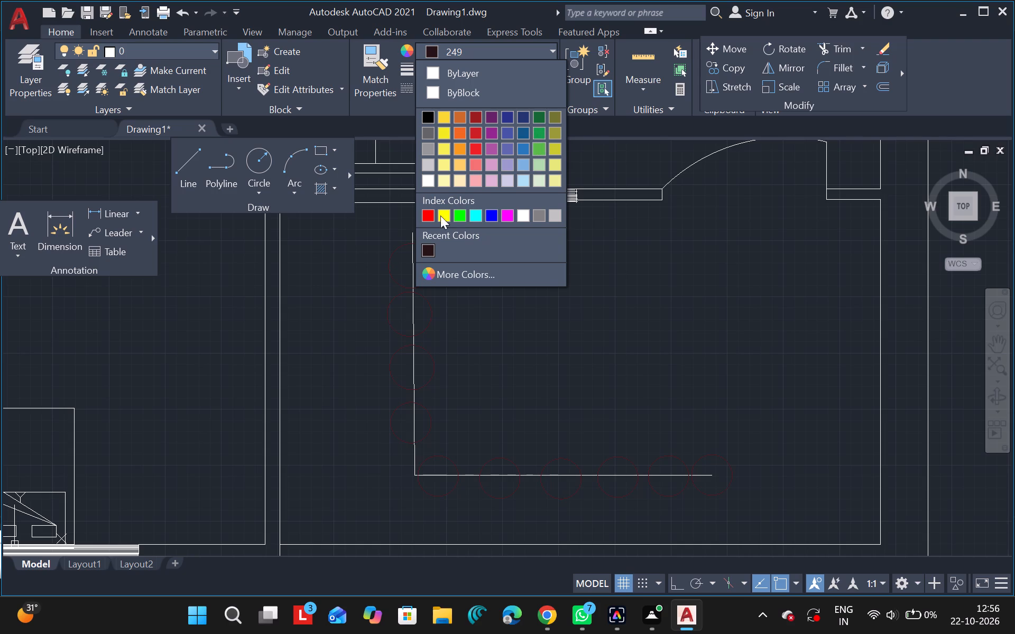
left_click(459, 214)
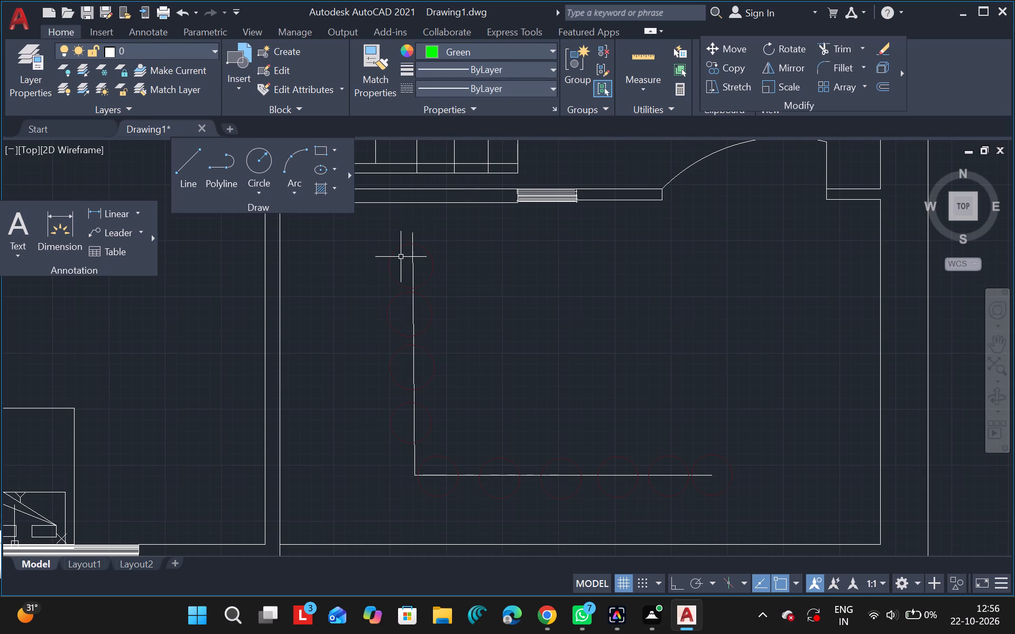
scroll(401, 257, "up", 2, "ctrl")
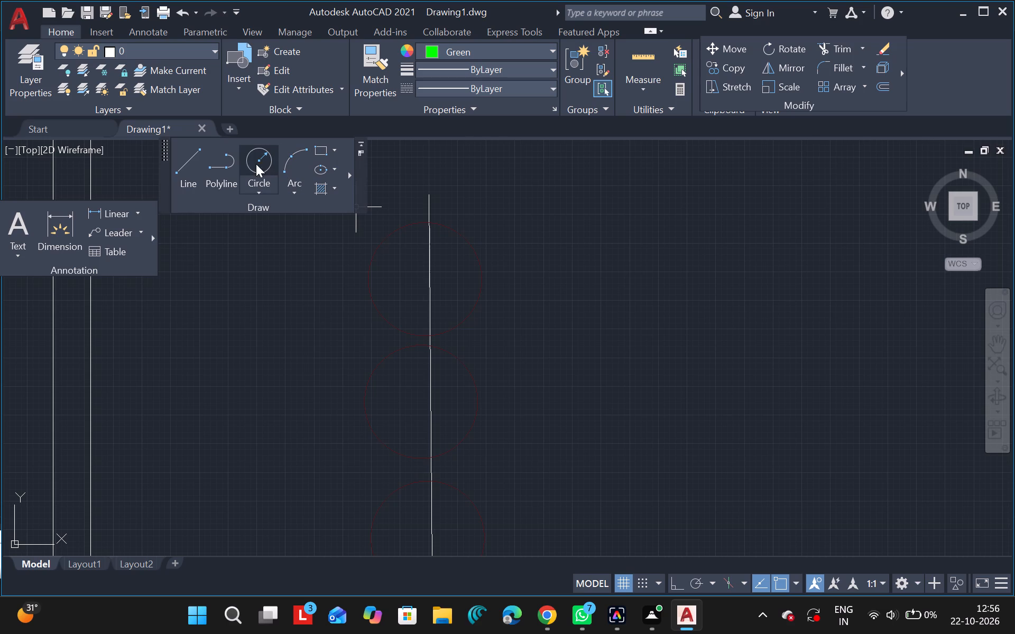
left_click(259, 160)
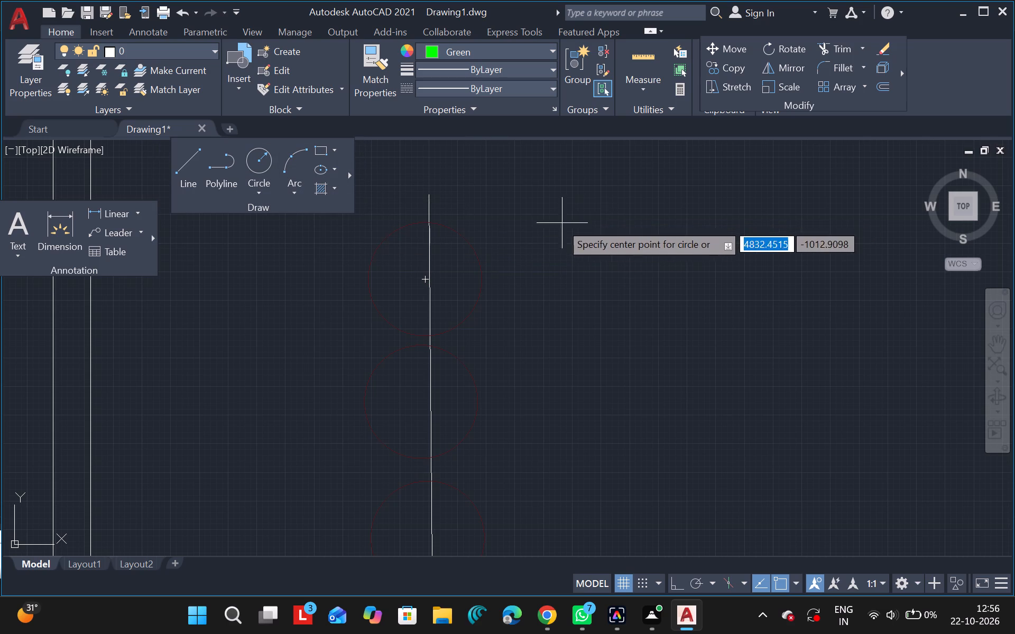
left_click_drag(555, 277, 559, 282)
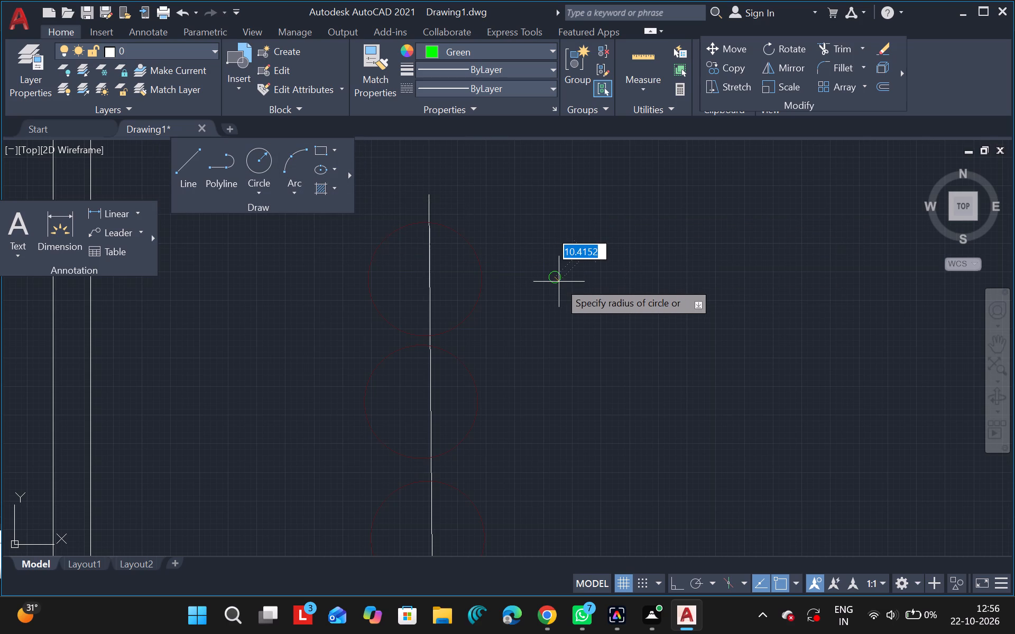
left_click_drag(559, 282, 559, 283)
left_click(559, 283)
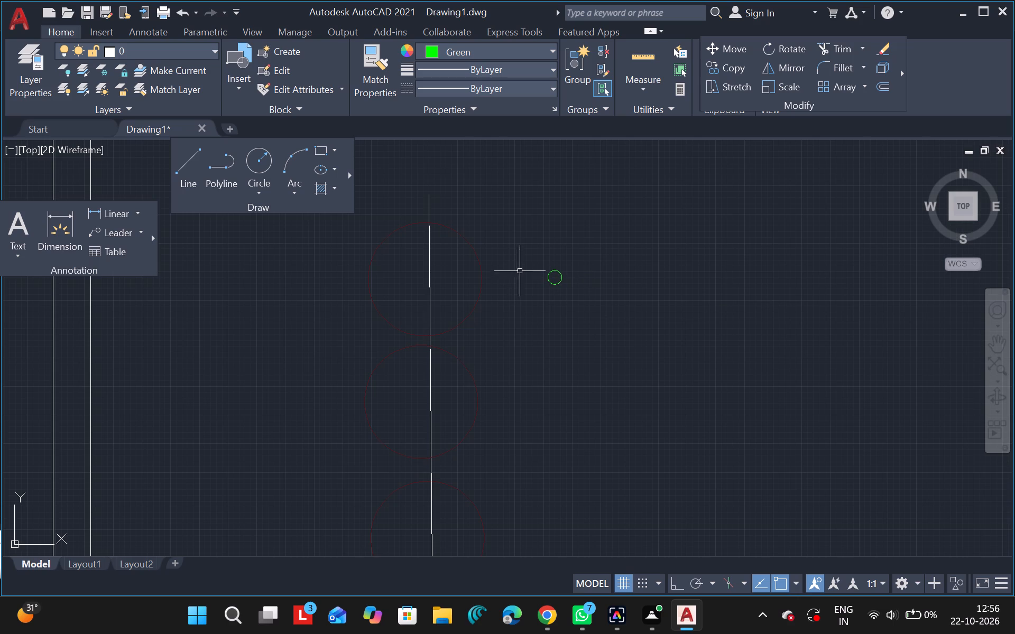
Copy the small green circle repeatedly along the upper-left arc of the topmost circle on the vertical line, up to that line.
left_click_drag(534, 263, 506, 341)
type("co")
left_click(547, 375)
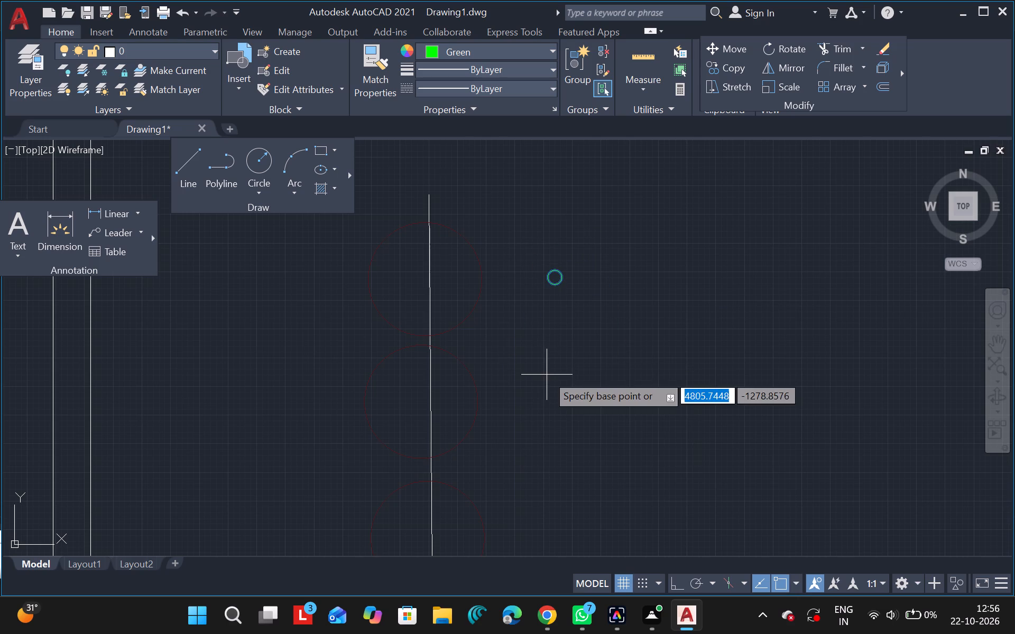
left_click(466, 390)
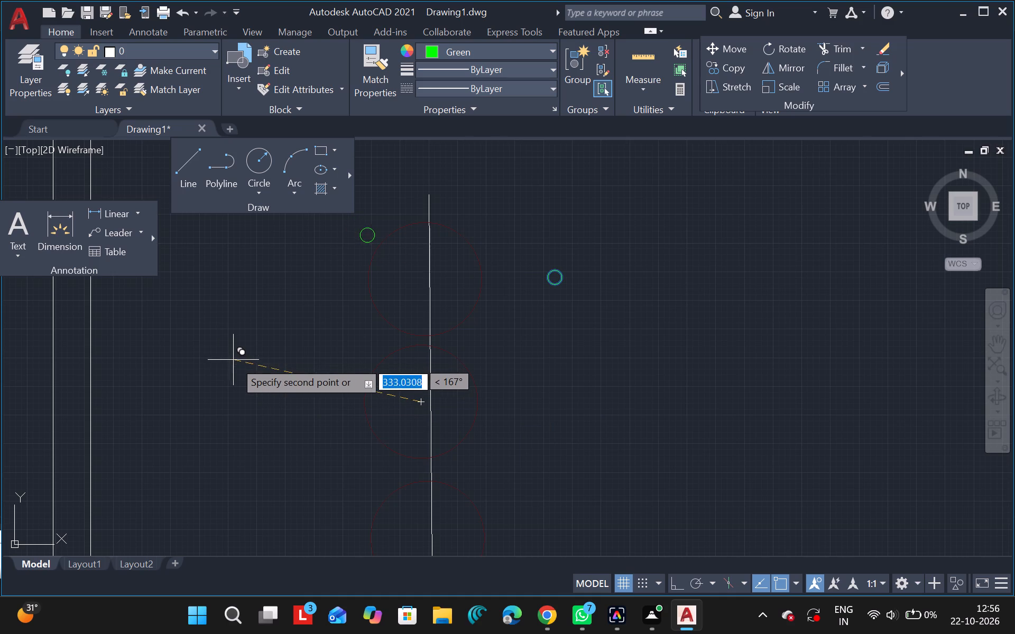
left_click_drag(242, 365, 247, 357)
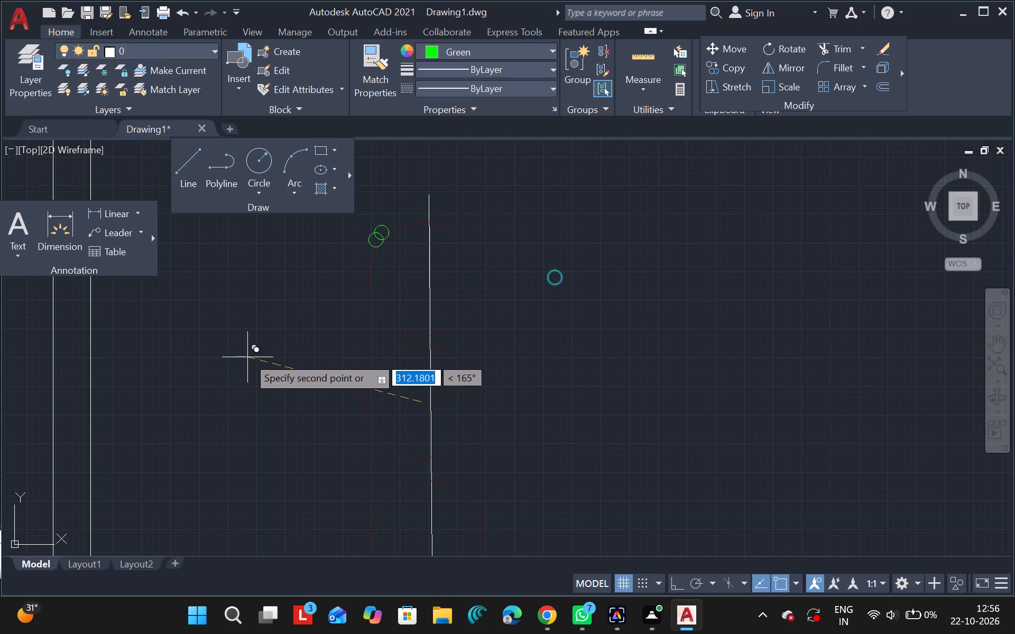
left_click_drag(247, 357, 252, 355)
left_click_drag(252, 355, 265, 345)
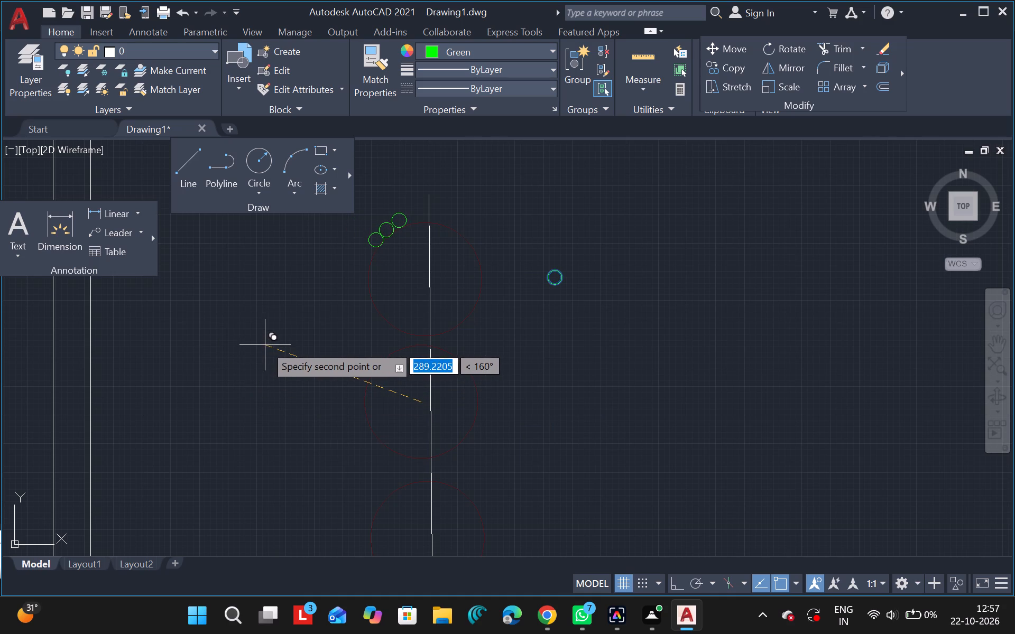
left_click_drag(265, 345, 263, 347)
left_click_drag(263, 347, 276, 335)
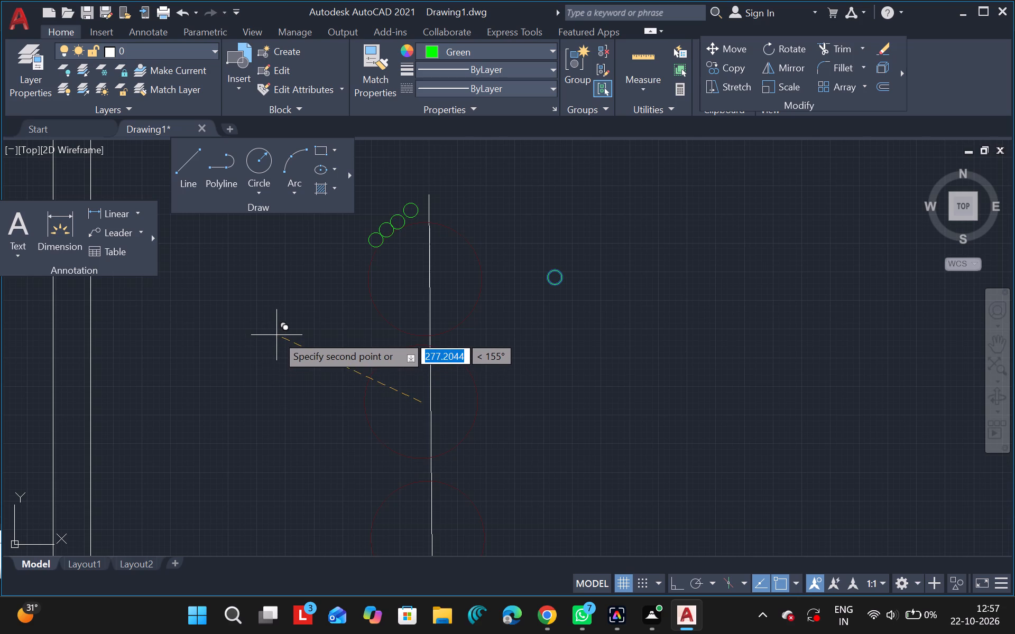
left_click_drag(276, 335, 276, 339)
left_click_drag(276, 339, 288, 341)
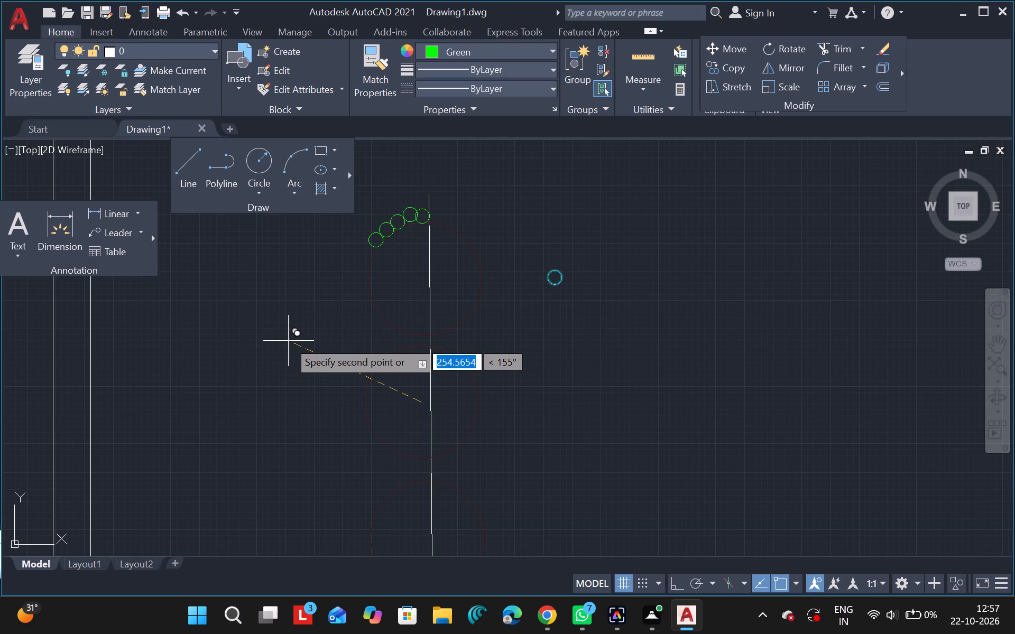
left_click_drag(288, 341, 292, 341)
left_click_drag(292, 341, 311, 341)
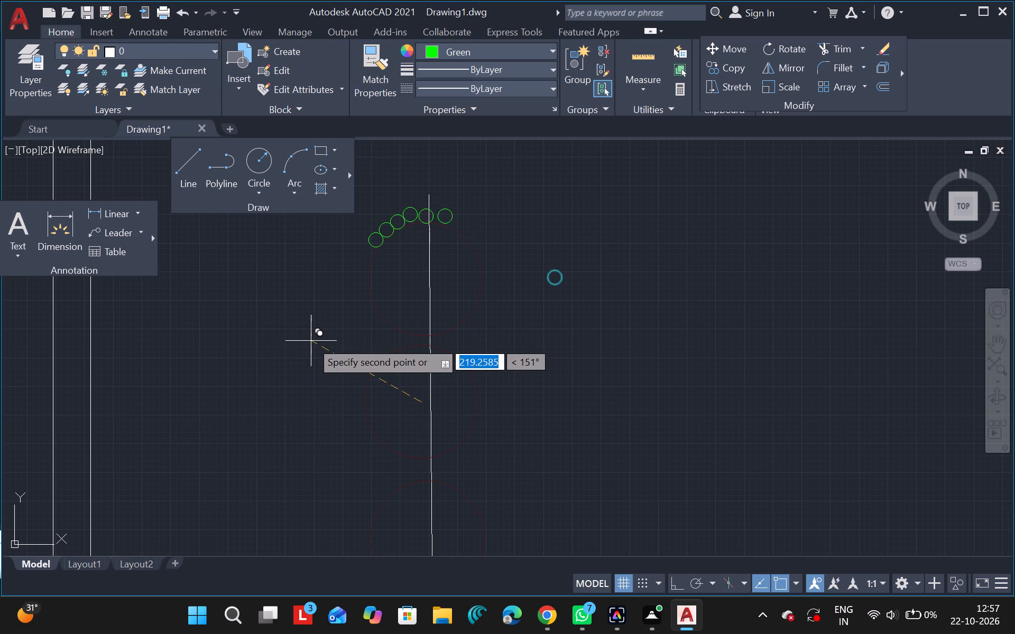
Continue the small green copies from the vertical line down the upper-right arc to the topmost circle's right side.
left_click_drag(311, 341, 308, 342)
left_click_drag(308, 342, 317, 345)
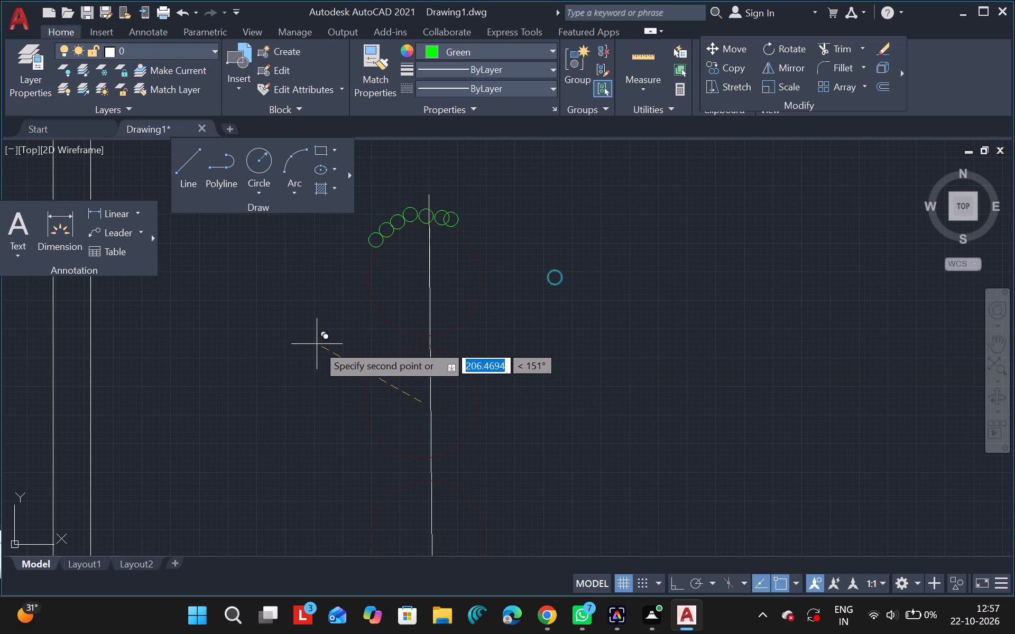
left_click_drag(317, 345, 319, 347)
left_click_drag(319, 347, 334, 357)
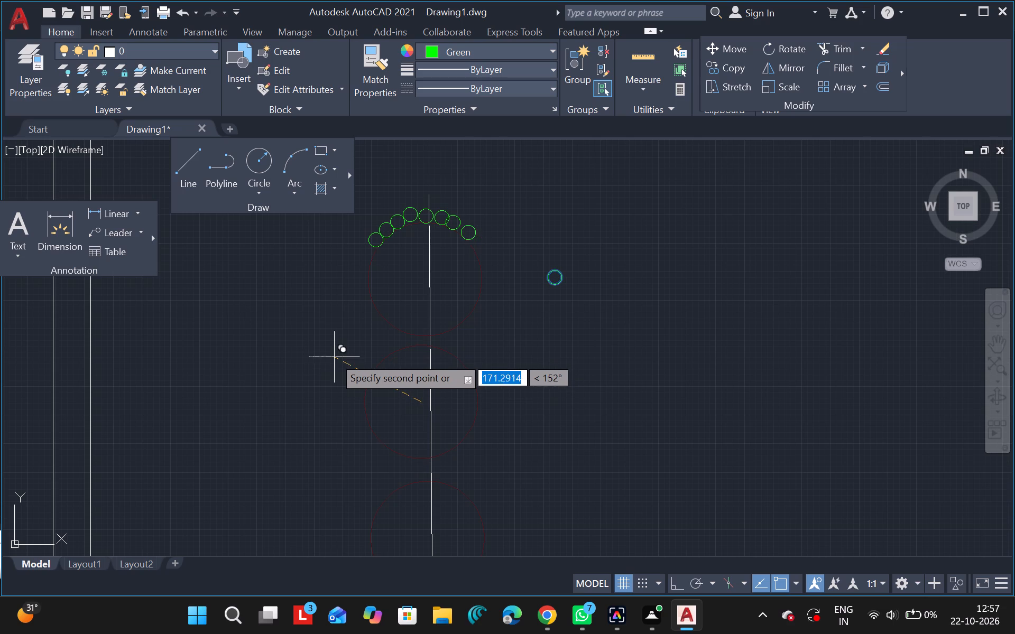
left_click_drag(334, 357, 332, 356)
left_click_drag(332, 356, 342, 369)
left_click_drag(342, 369, 350, 389)
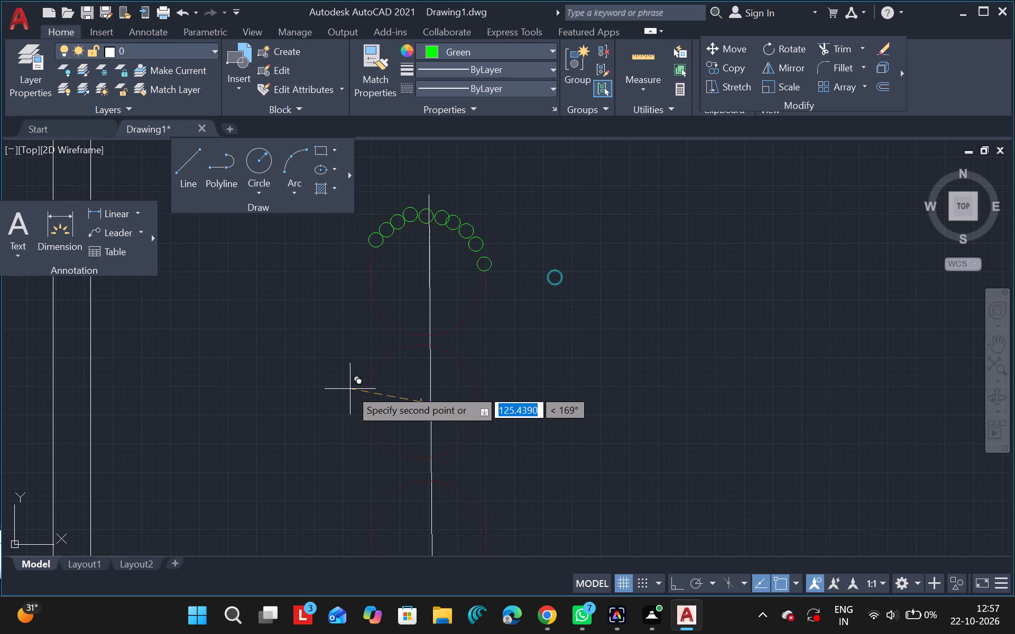
left_click_drag(350, 389, 349, 383)
left_click_drag(349, 383, 353, 396)
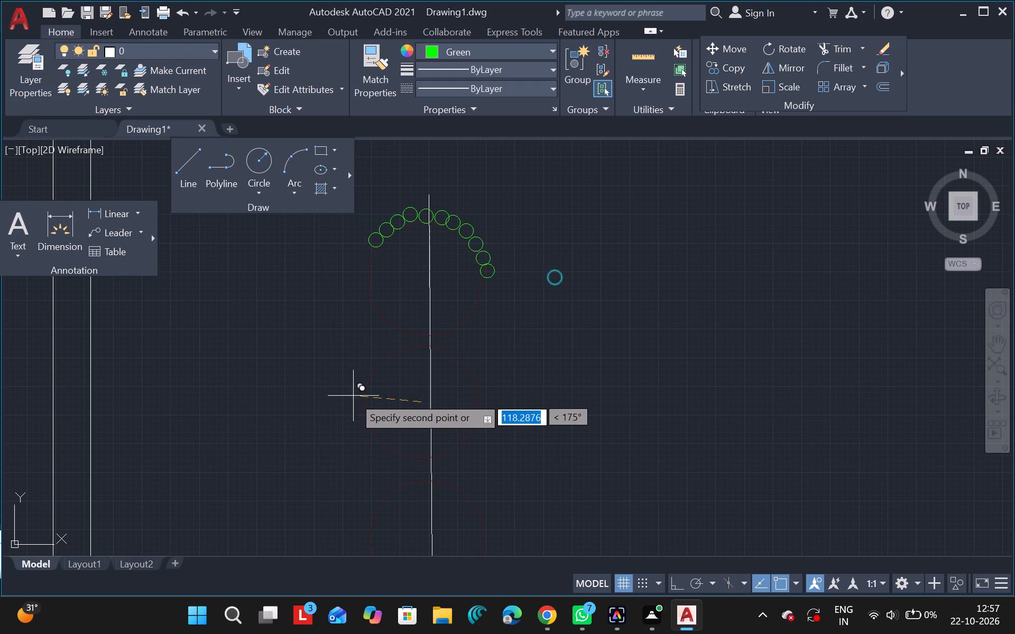
left_click_drag(353, 396, 356, 401)
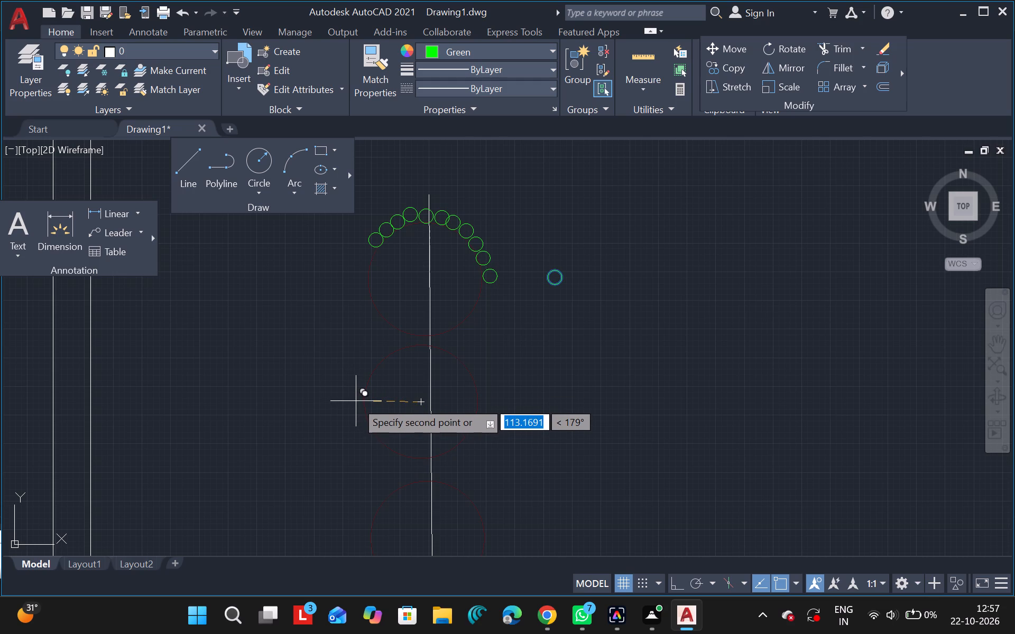
left_click_drag(356, 401, 355, 400)
left_click_drag(355, 400, 352, 416)
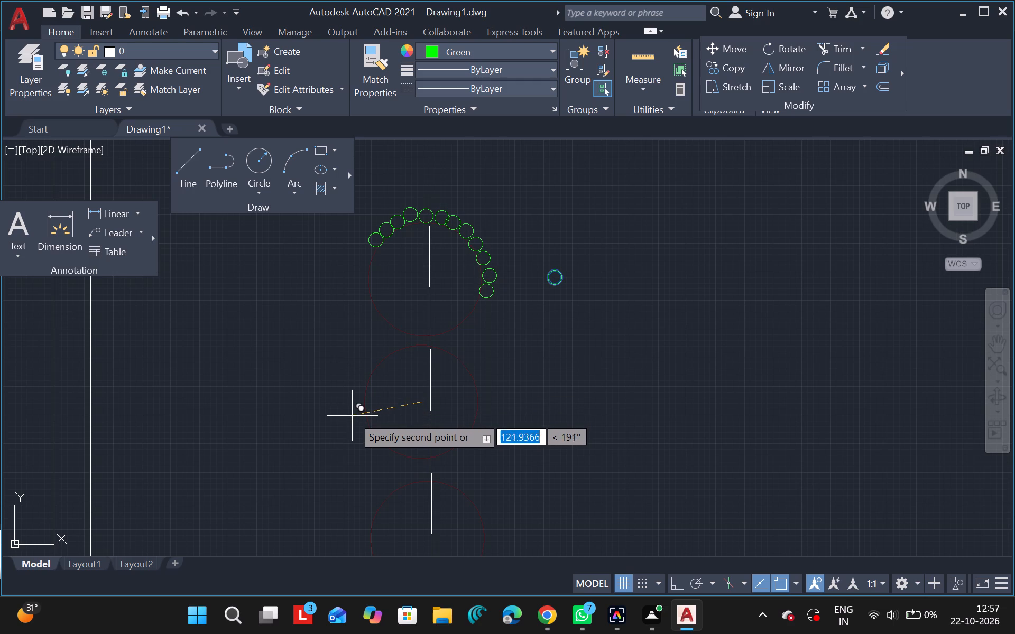
Continue the small green copies around the topmost circle's lower-right arc to its bottom, just past the vertical line.
left_click_drag(352, 416, 350, 418)
left_click_drag(350, 418, 344, 435)
left_click_drag(344, 435, 332, 446)
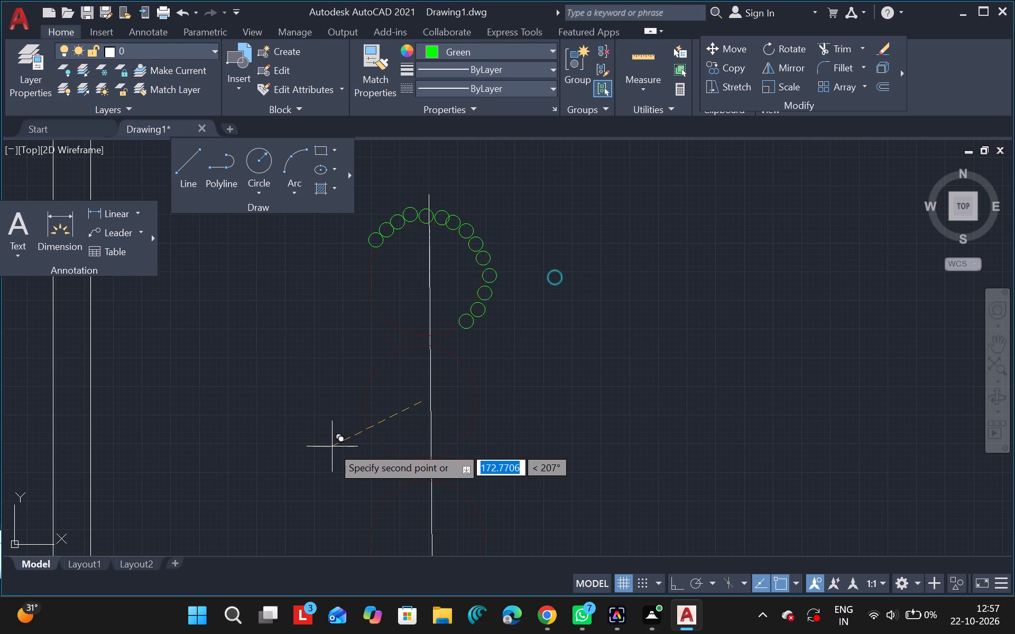
left_click_drag(332, 446, 321, 455)
left_click_drag(321, 455, 302, 460)
left_click_drag(302, 460, 283, 460)
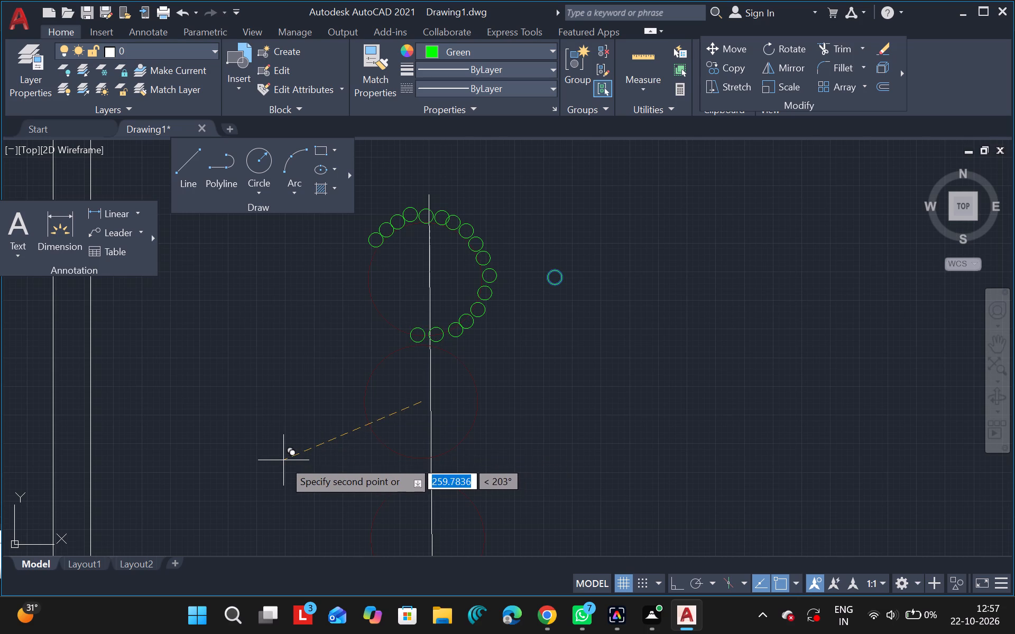
left_click_drag(283, 460, 283, 460)
Continue the small green copies along the topmost circle's lower-left arc and up its left side to close the ring.
left_click_drag(283, 460, 273, 459)
left_click_drag(273, 459, 259, 452)
left_click_drag(259, 452, 245, 443)
left_click_drag(245, 443, 237, 428)
left_click_drag(237, 428, 236, 423)
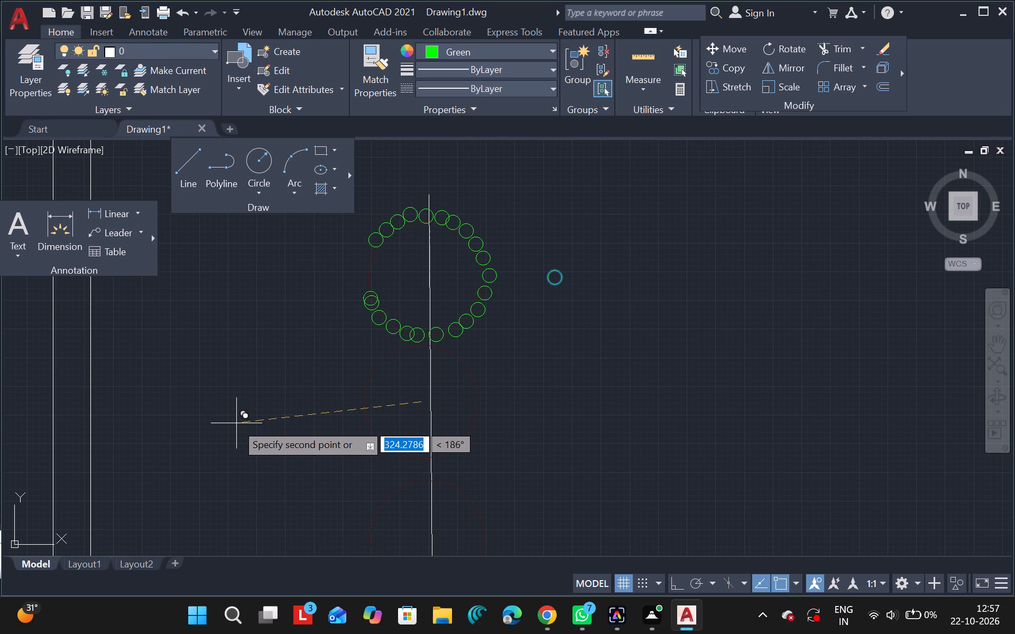
left_click_drag(236, 423, 233, 413)
left_click_drag(233, 413, 229, 394)
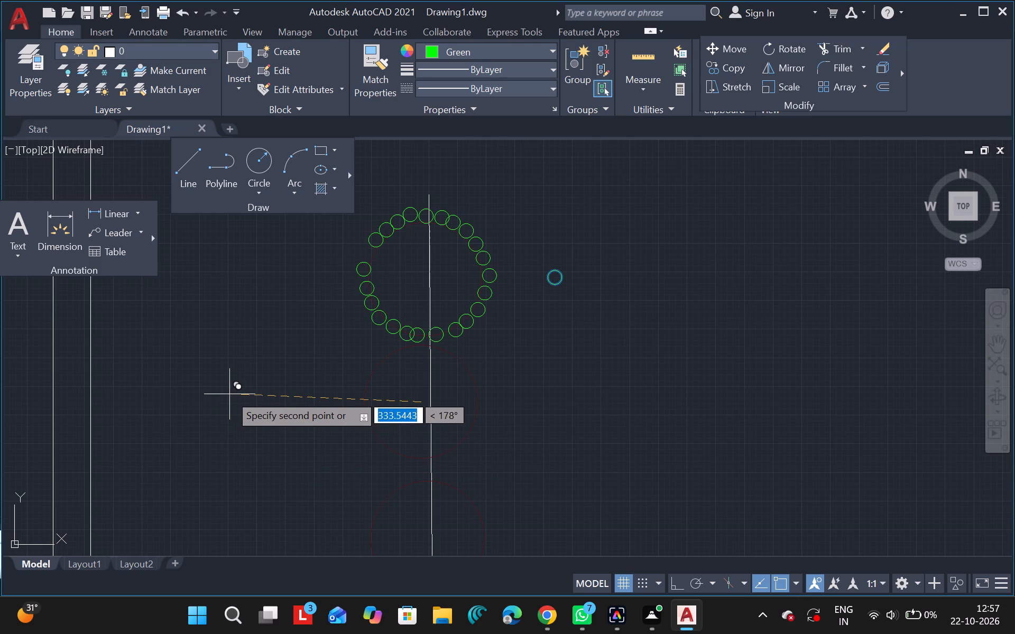
left_click_drag(229, 394, 229, 397)
left_click_drag(229, 397, 229, 383)
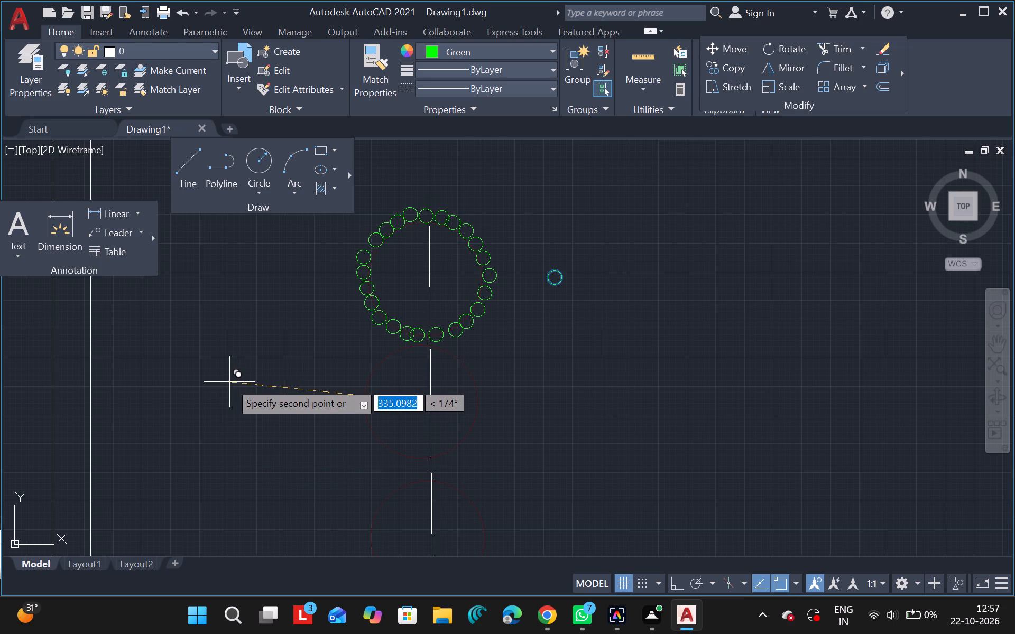
left_click_drag(229, 383, 235, 372)
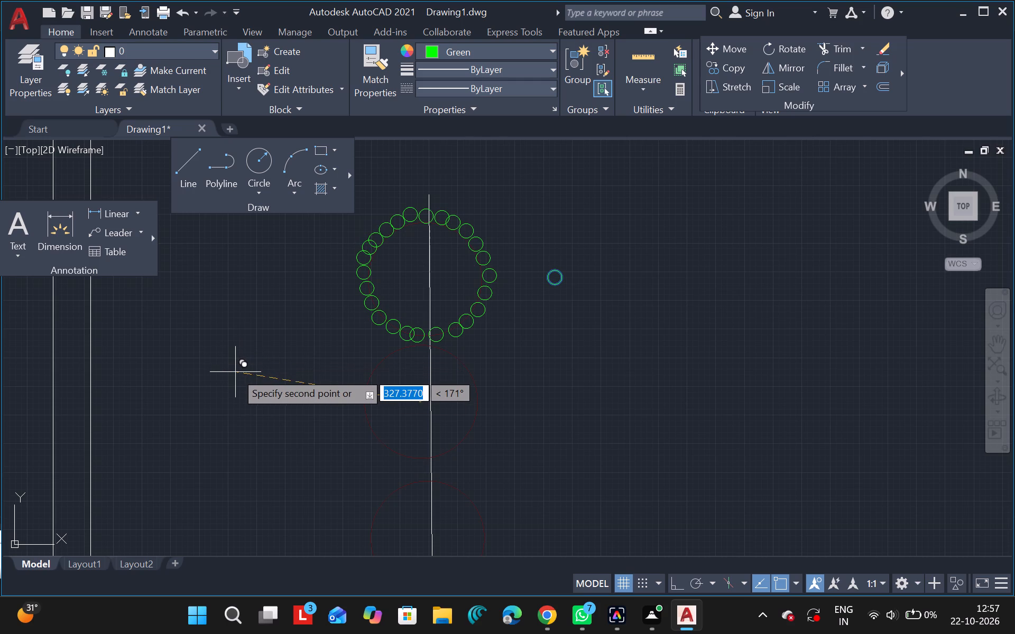
left_click(235, 372)
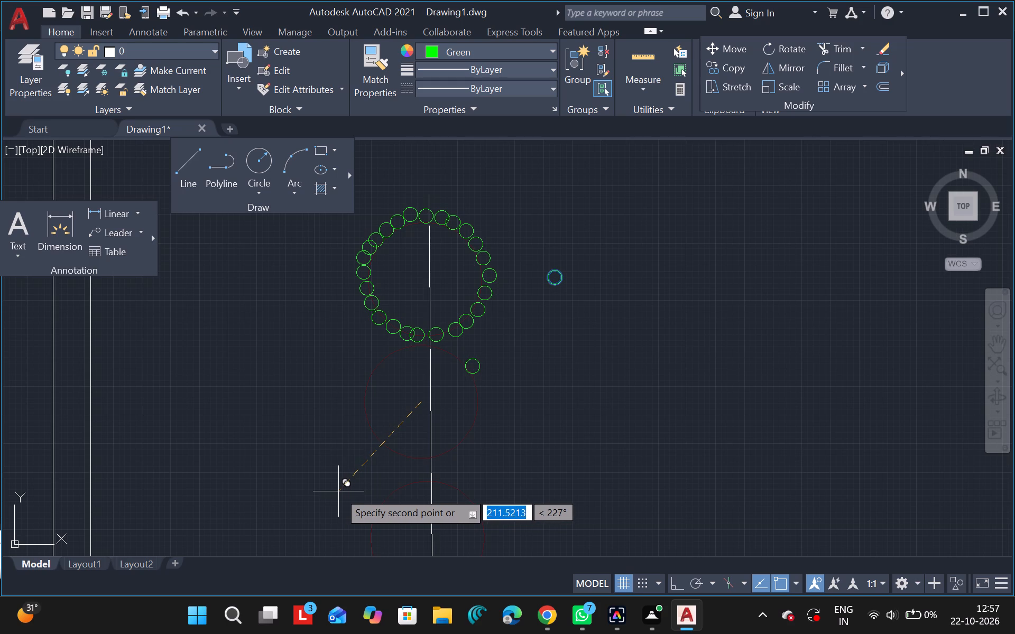
Place small green copies down the right side of the second circle from the top on the vertical line.
left_click_drag(338, 491, 345, 506)
left_click_drag(345, 506, 352, 523)
left_click_drag(352, 523, 350, 536)
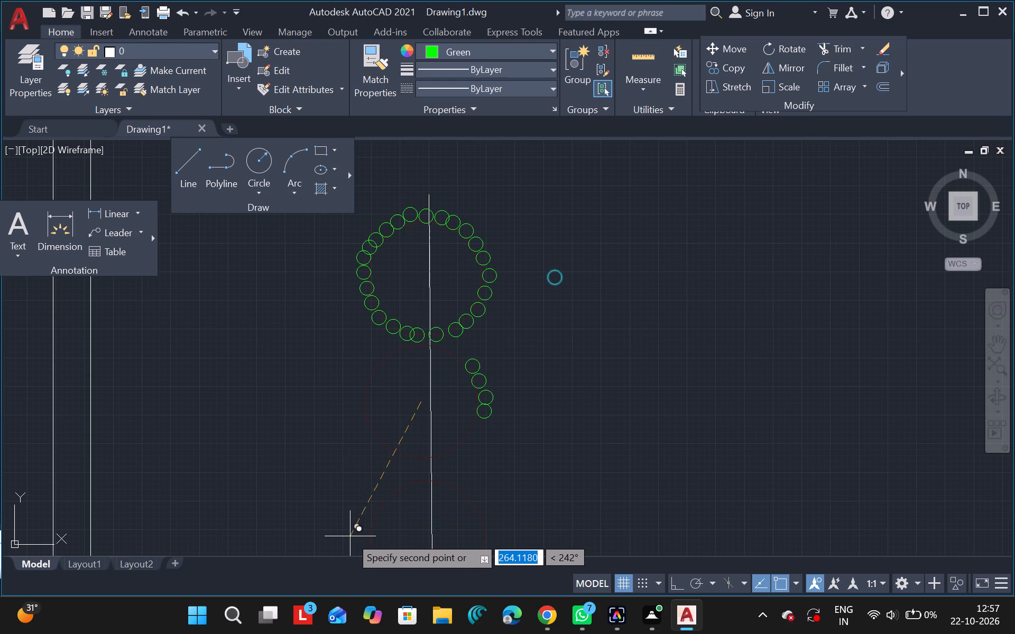
left_click_drag(350, 536, 350, 537)
left_click_drag(350, 537, 346, 552)
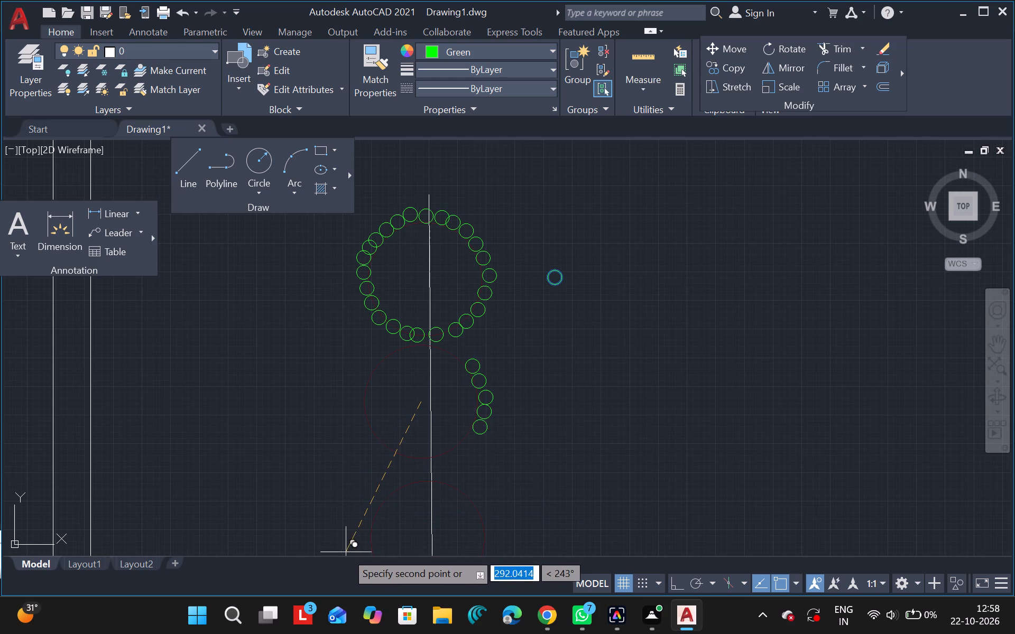
left_click_drag(346, 552, 345, 554)
left_click_drag(345, 554, 321, 545)
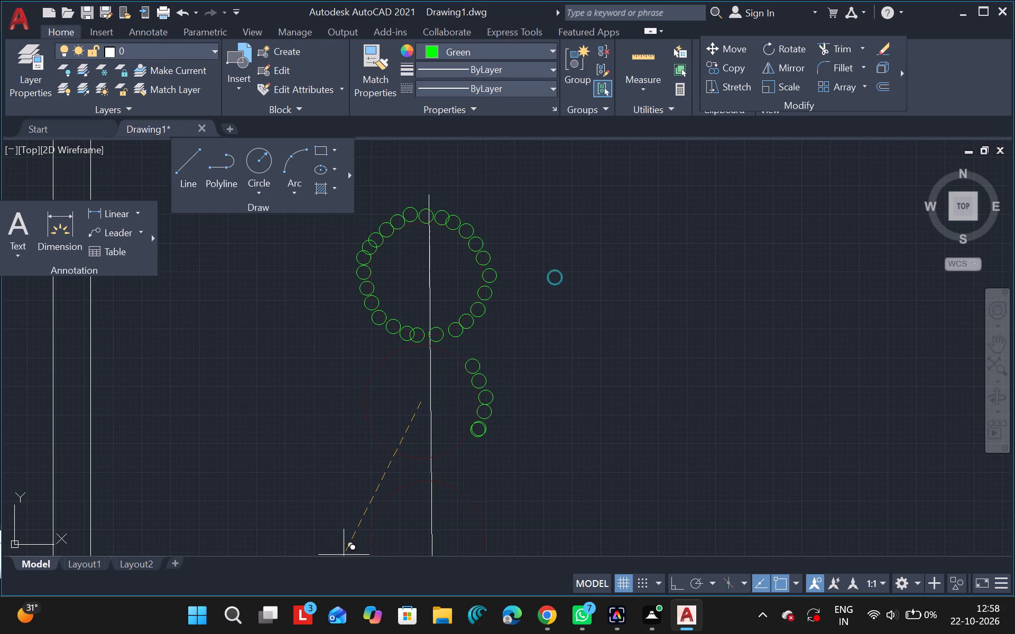
Place small green copies across the top of the second circle, from its upper right over the vertical line.
left_click_drag(321, 545, 329, 485)
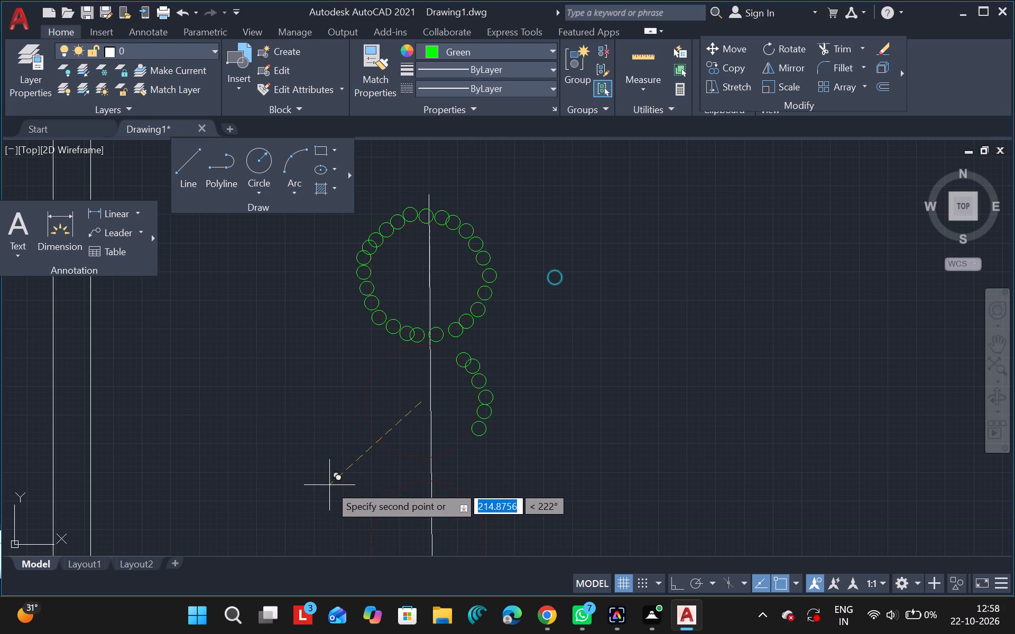
left_click_drag(329, 485, 327, 481)
left_click_drag(327, 481, 311, 476)
left_click_drag(311, 476, 297, 475)
left_click_drag(297, 475, 282, 474)
left_click_drag(282, 474, 263, 475)
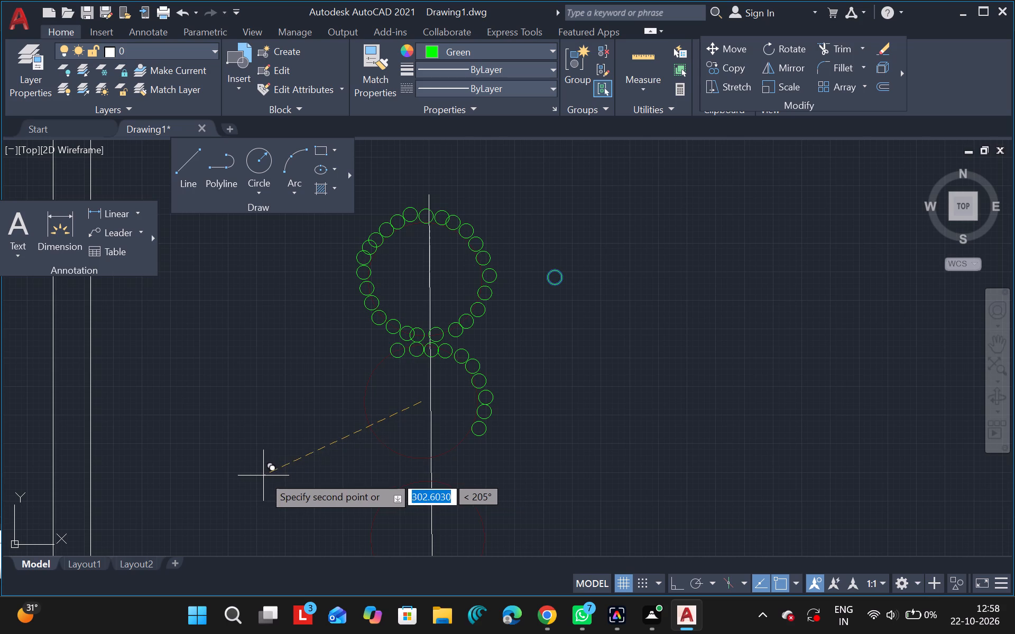
Continue the small green copies down the second circle's left side to its lower left and end the Copy command.
left_click_drag(263, 475, 251, 486)
left_click_drag(251, 486, 244, 495)
left_click(244, 495)
left_click_drag(236, 507, 234, 519)
left_click_drag(234, 519, 233, 533)
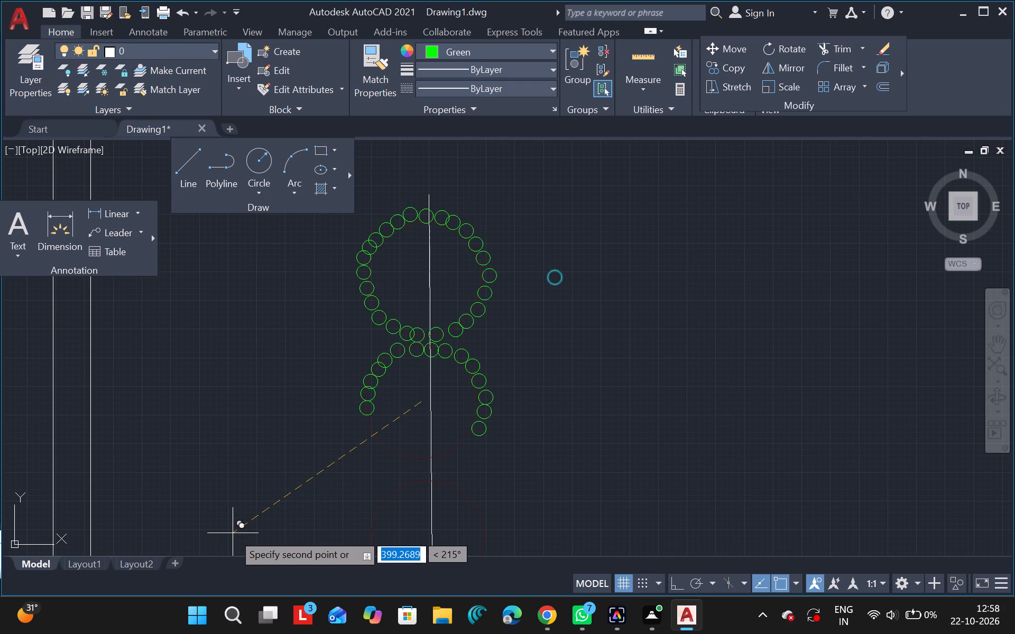
left_click_drag(233, 533, 232, 529)
left_click_drag(232, 529, 234, 544)
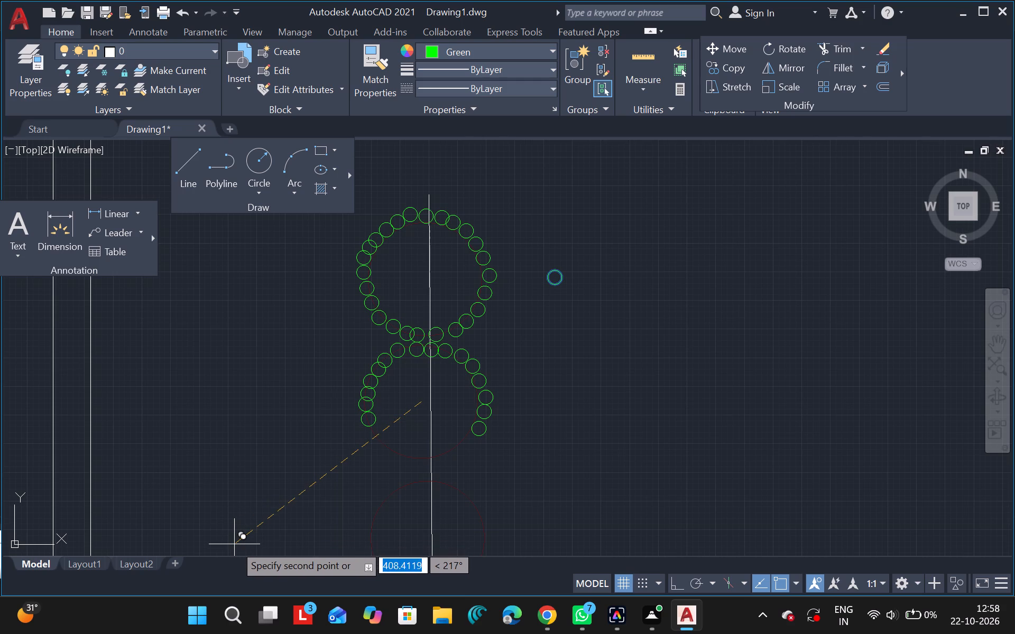
left_click_drag(234, 544, 239, 549)
left_click(239, 549)
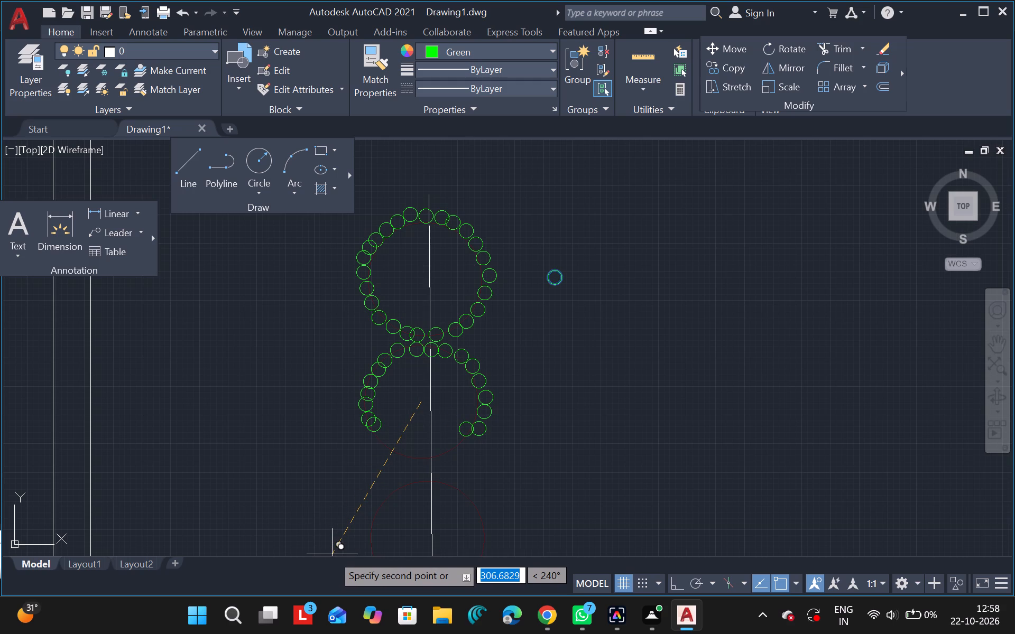
key("Escape")
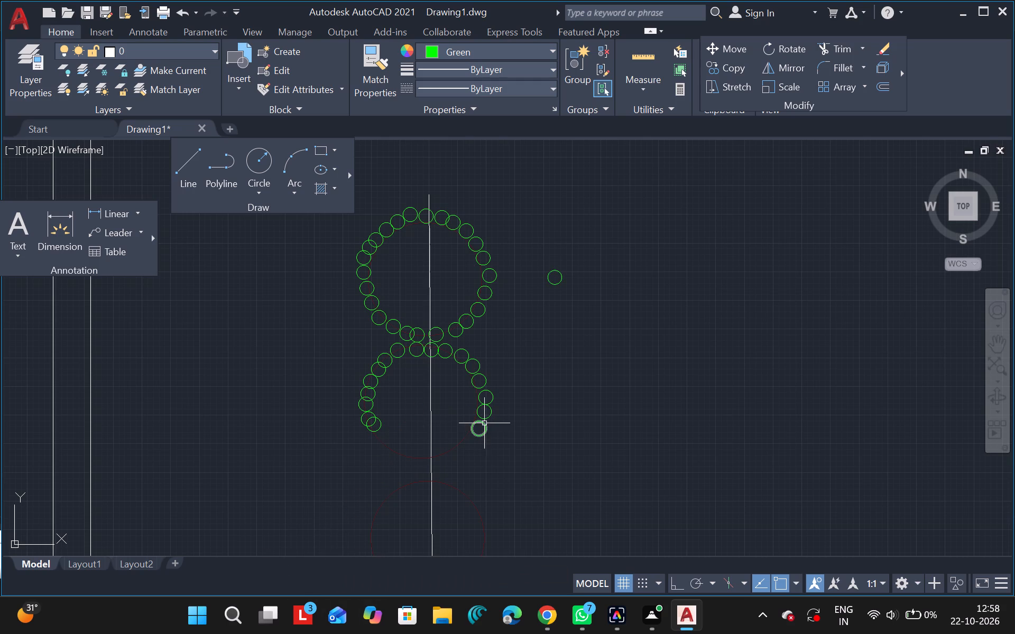
Copy the small green circle at the second circle's lower right onto its lower-left arc, toward the vertical line.
left_click_drag(479, 434, 483, 452)
left_click_drag(483, 452, 485, 454)
type("co")
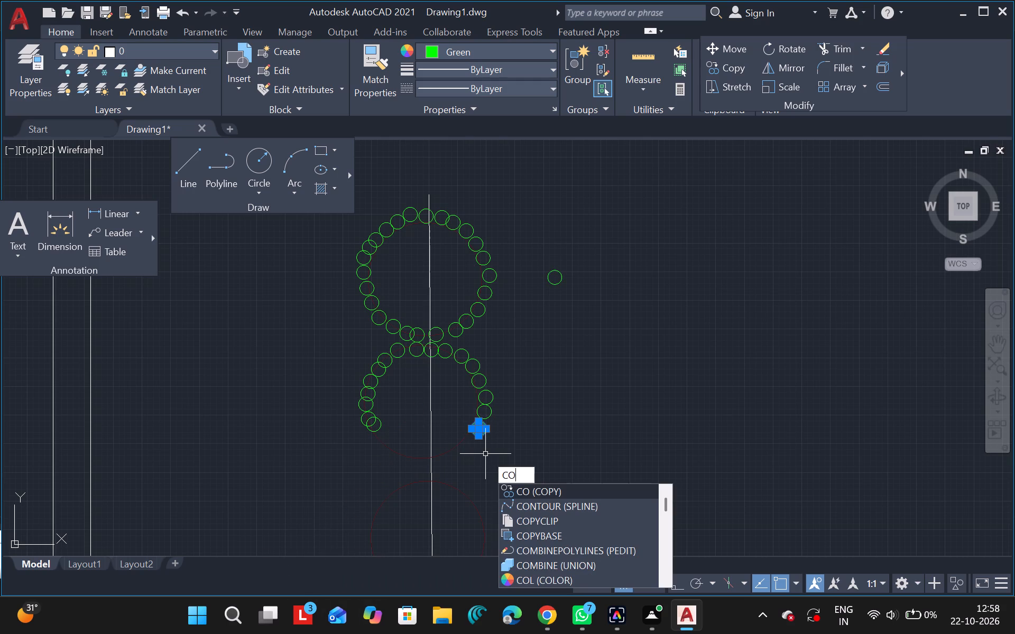
left_click(537, 493)
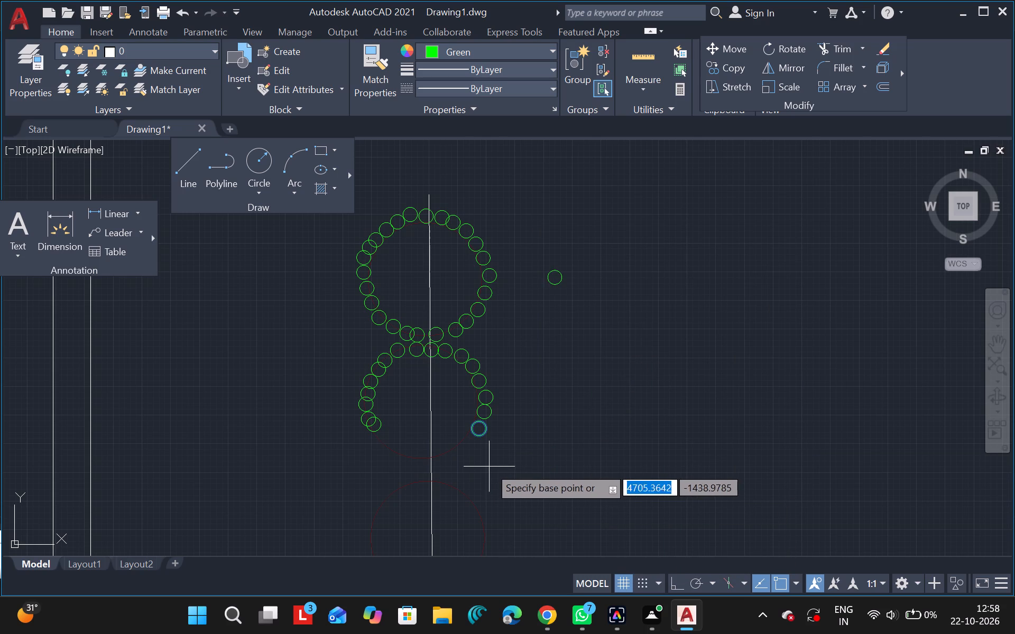
left_click_drag(490, 467, 467, 487)
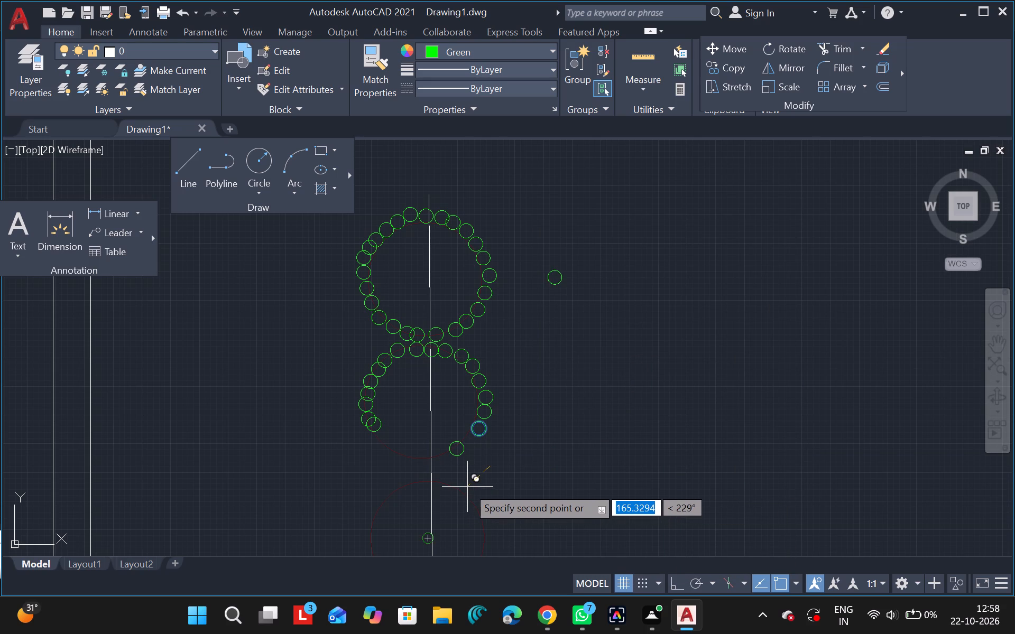
left_click_drag(467, 487, 395, 481)
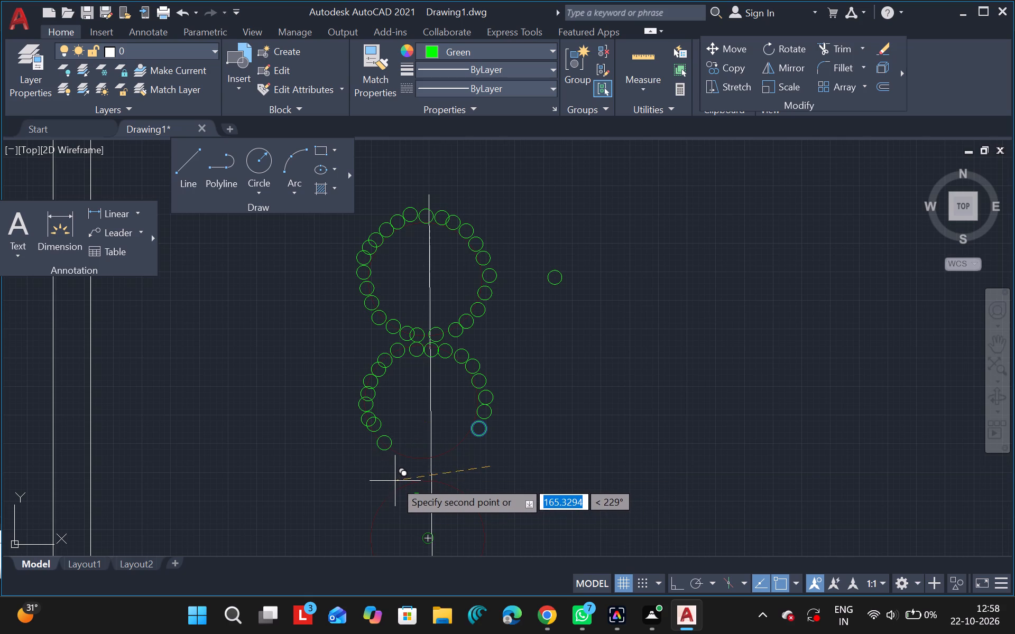
left_click_drag(395, 481, 393, 478)
left_click_drag(393, 478, 408, 483)
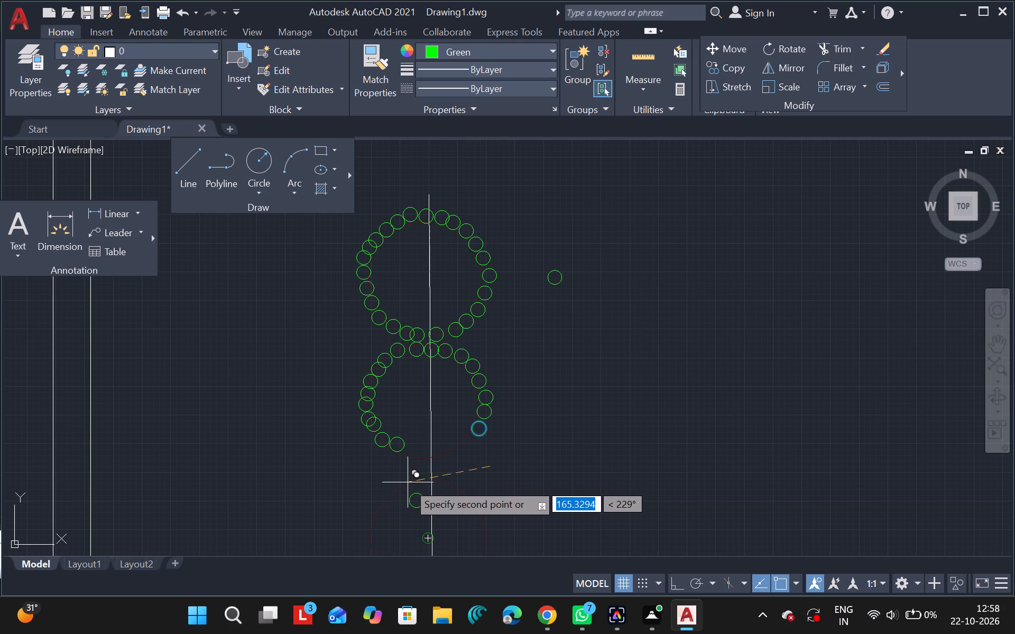
left_click_drag(408, 483, 408, 484)
left_click_drag(408, 484, 404, 485)
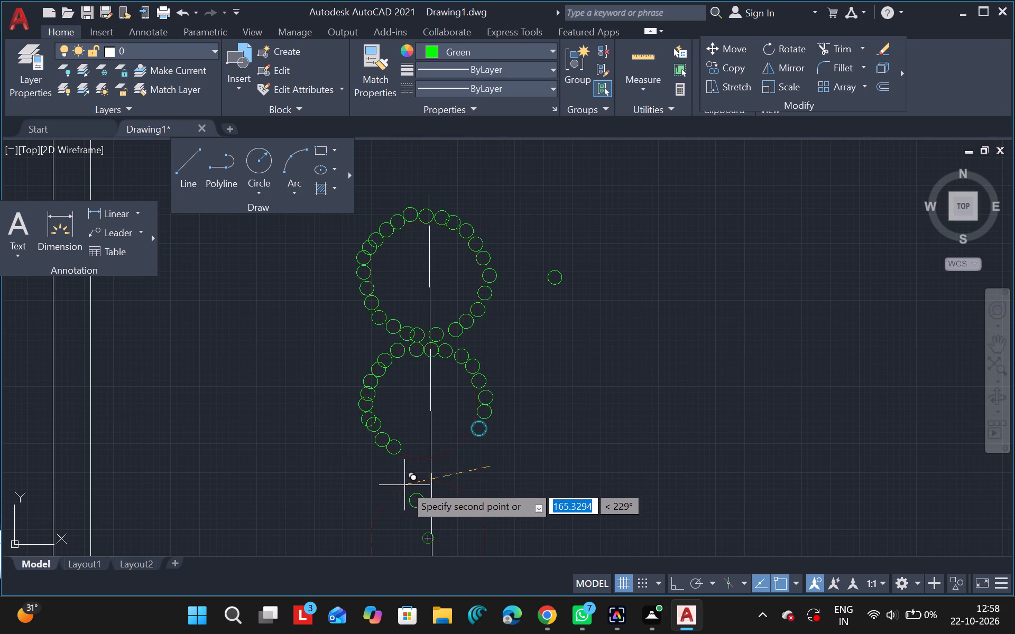
left_click_drag(404, 485, 407, 490)
left_click(407, 490)
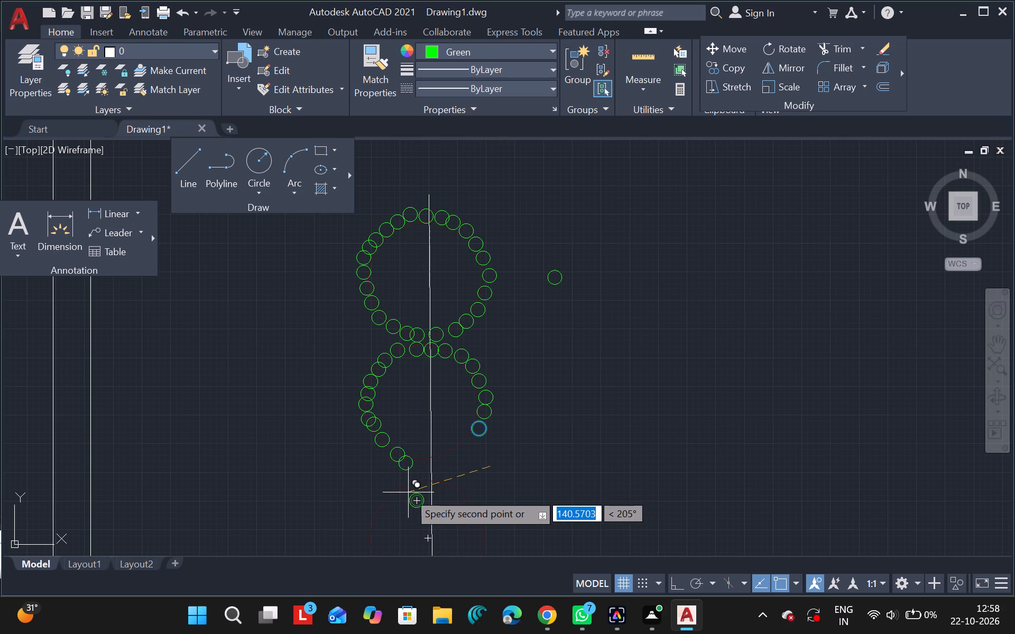
left_click(407, 492)
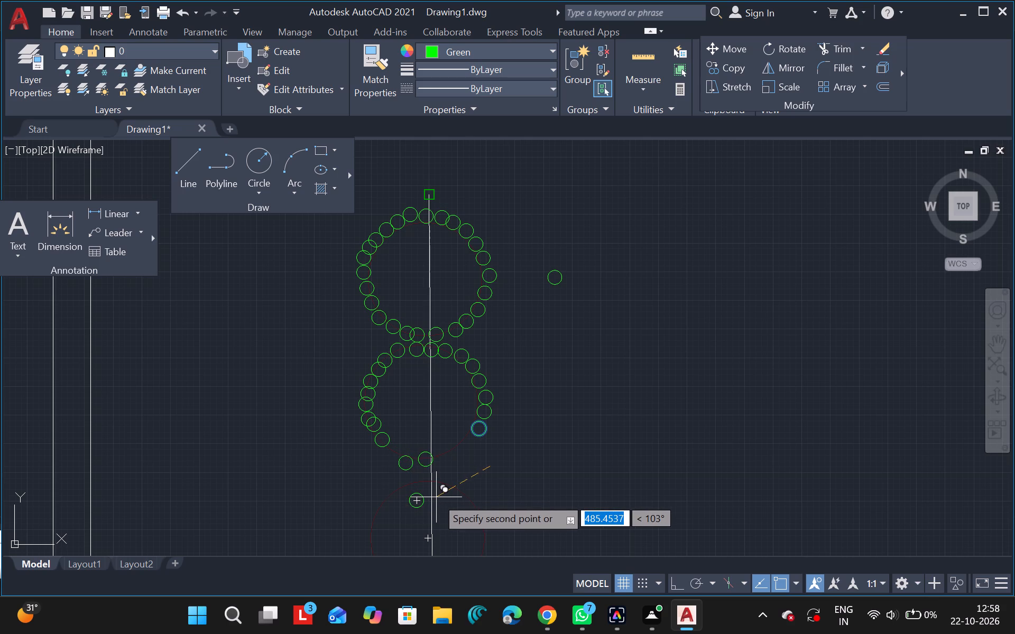
Place small green copies along the second circle's lower-right arc and end the Copy command.
left_click(436, 497)
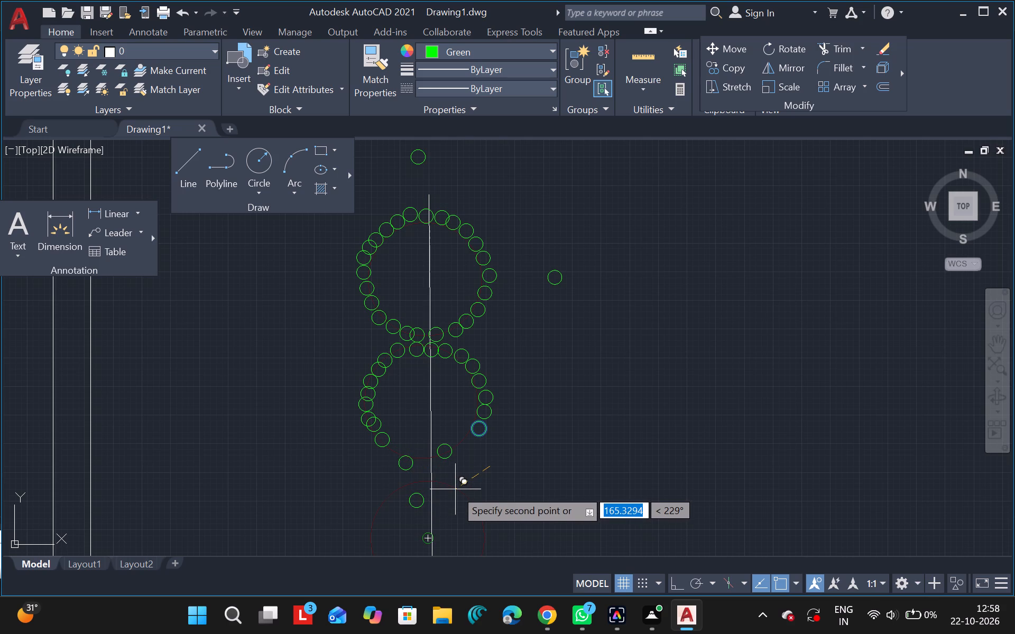
left_click(455, 489)
left_click(470, 479)
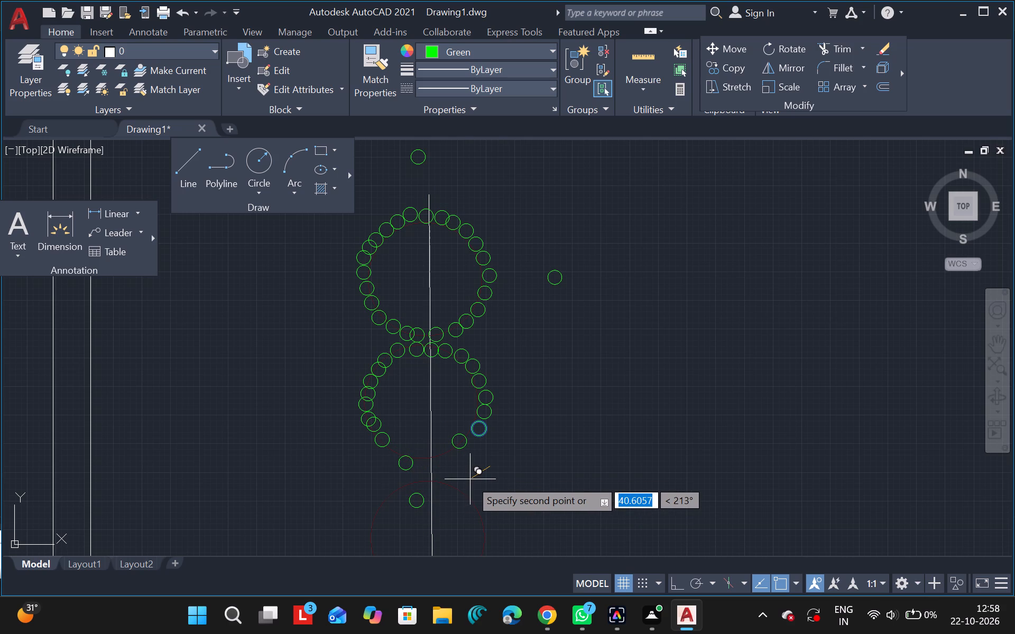
left_click_drag(481, 473, 453, 486)
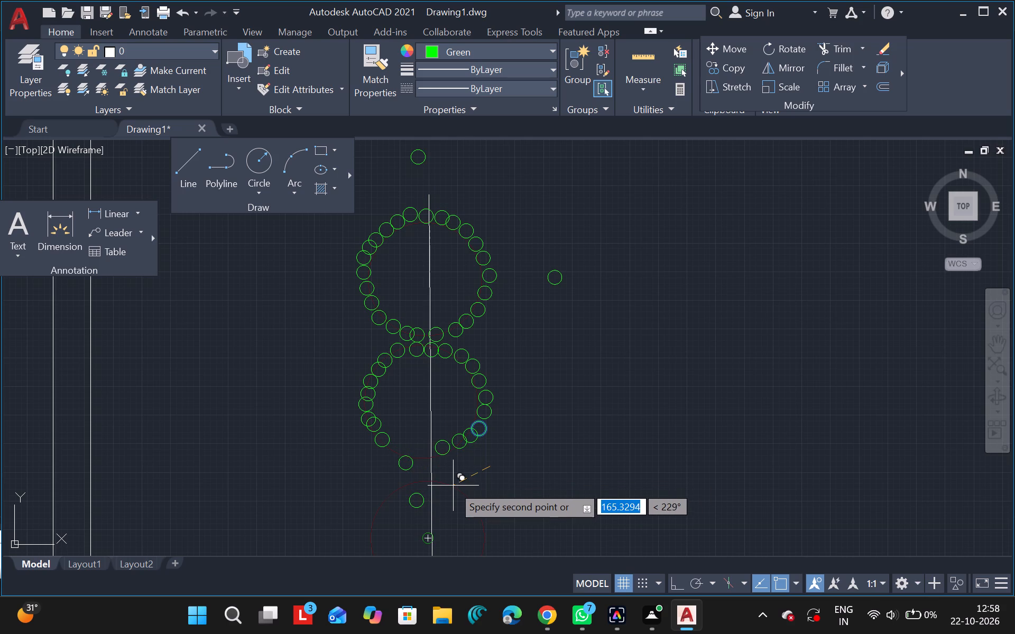
left_click_drag(453, 486, 457, 484)
left_click(457, 484)
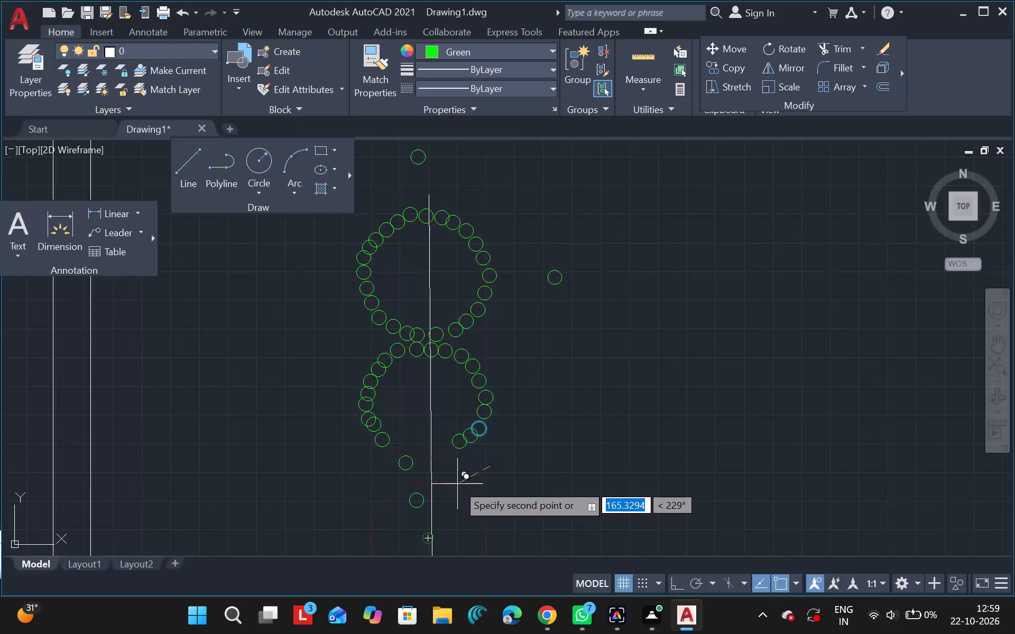
left_click(432, 497)
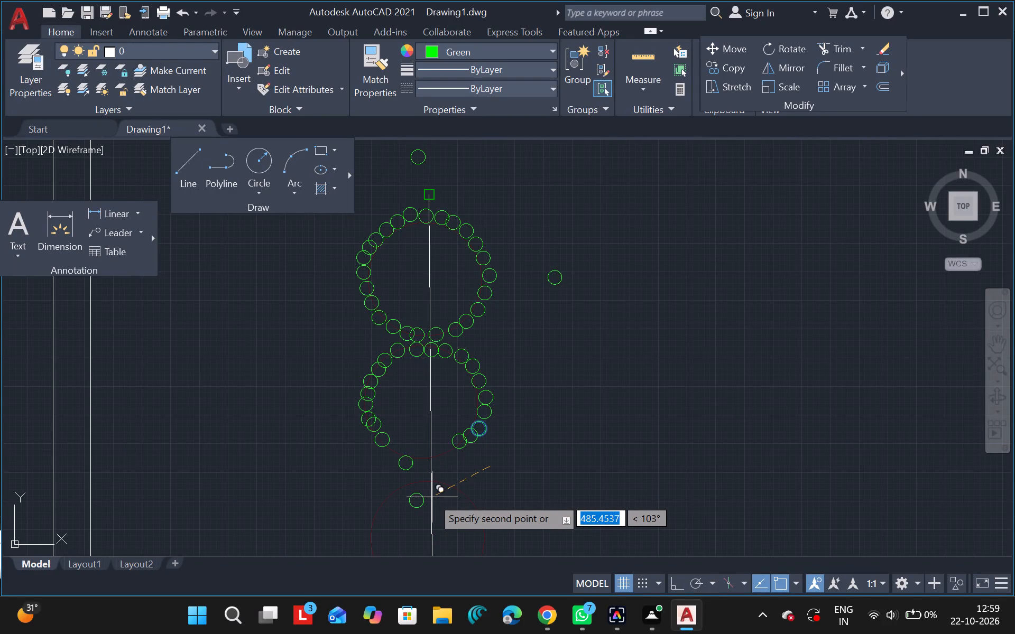
left_click(429, 495)
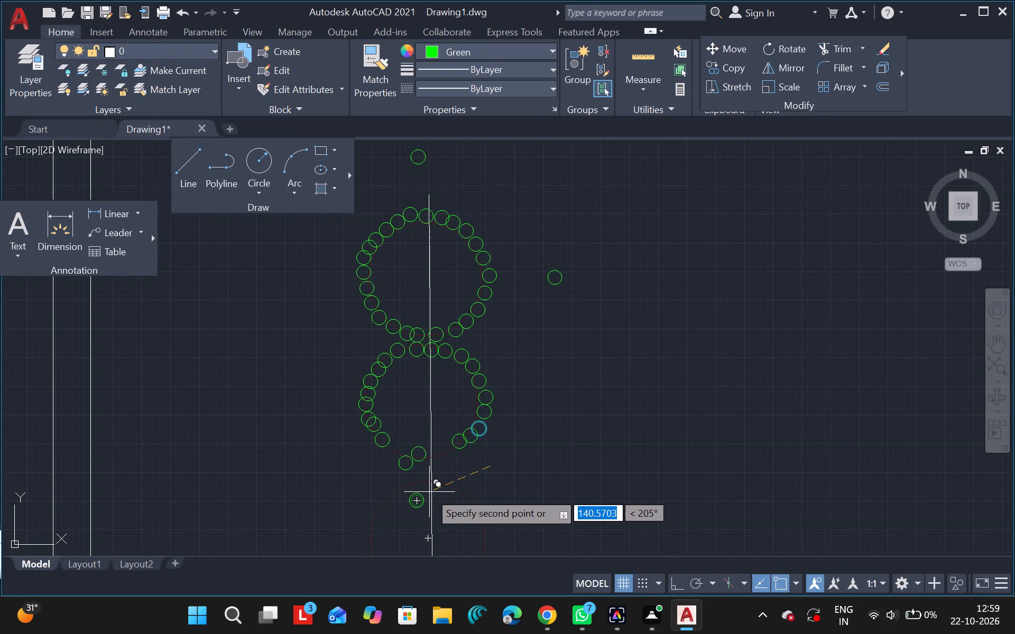
key("Escape")
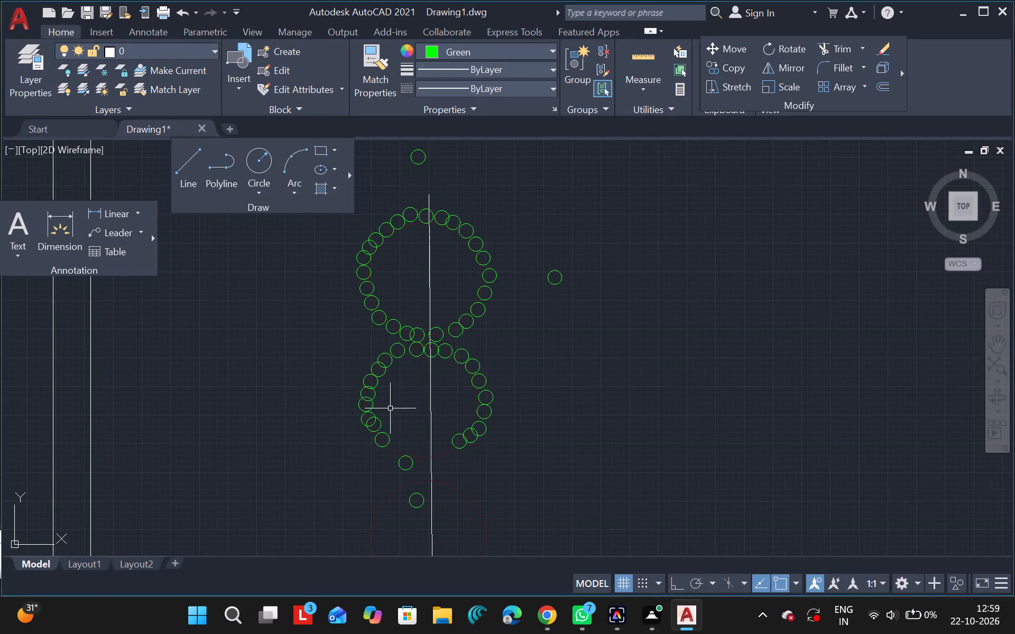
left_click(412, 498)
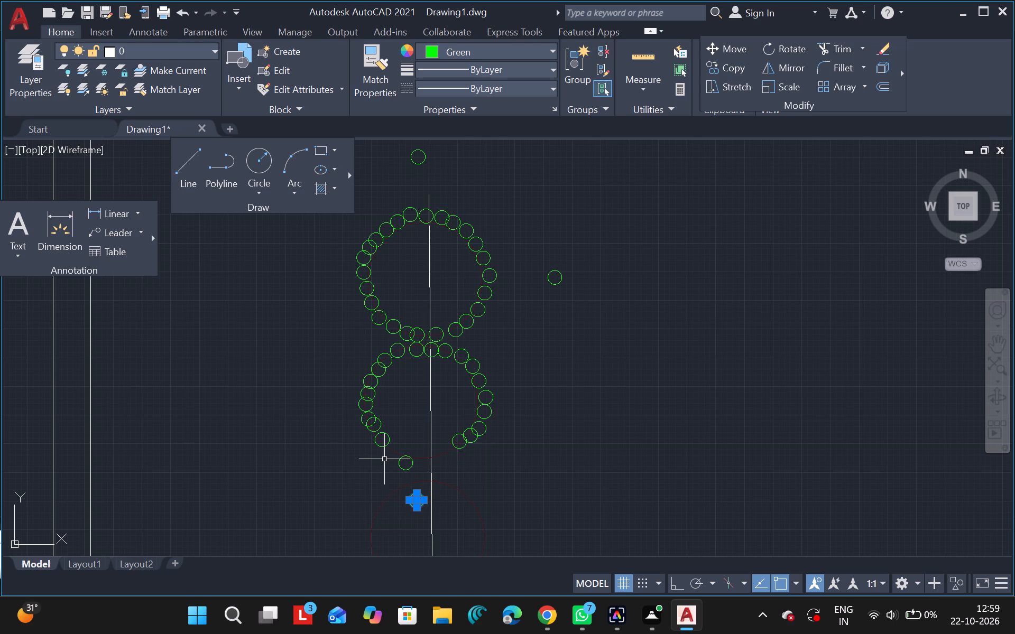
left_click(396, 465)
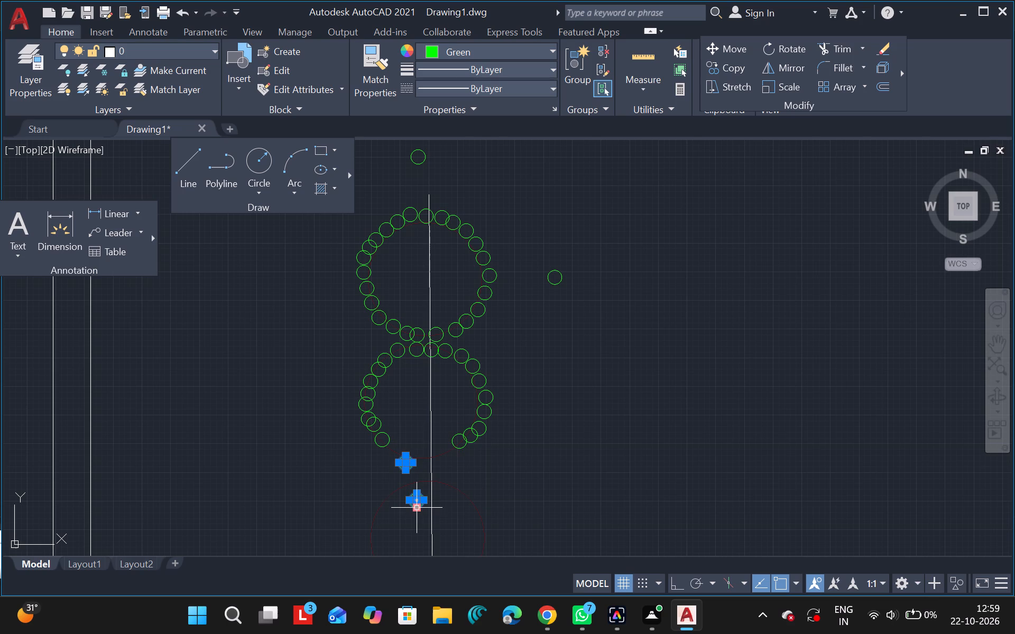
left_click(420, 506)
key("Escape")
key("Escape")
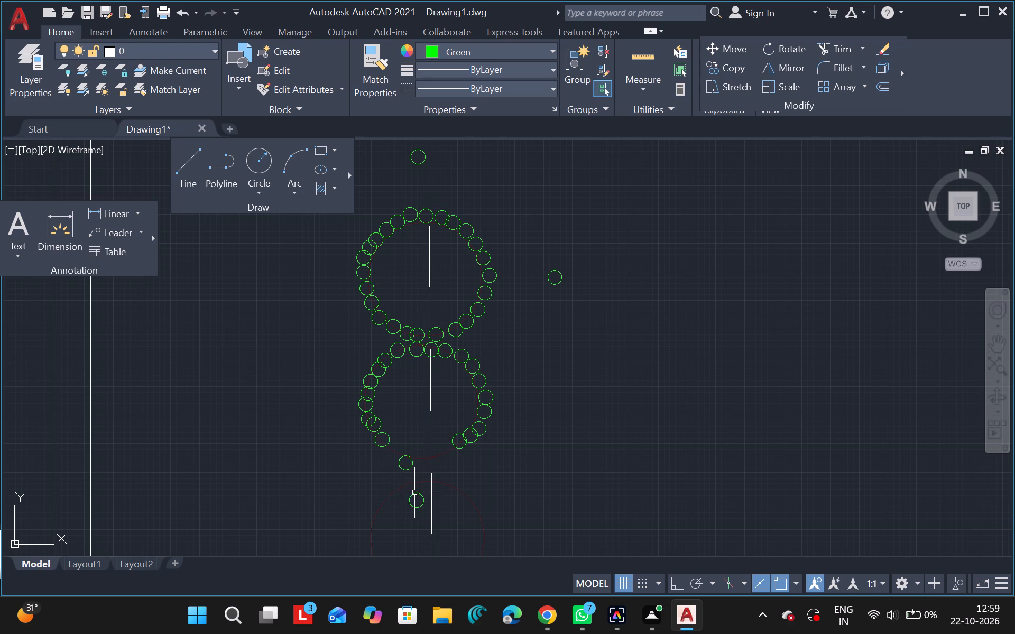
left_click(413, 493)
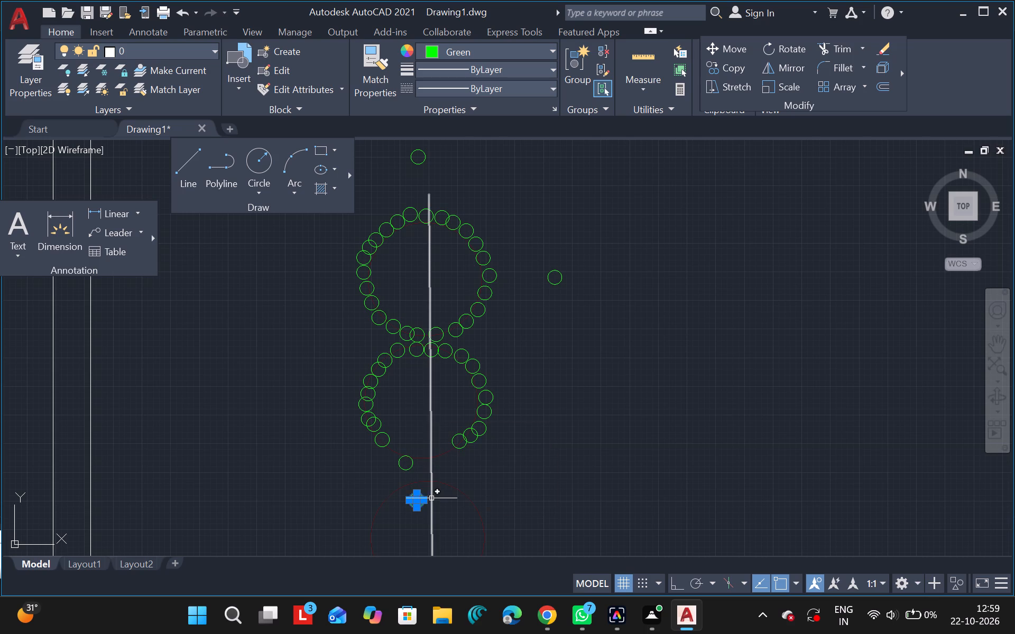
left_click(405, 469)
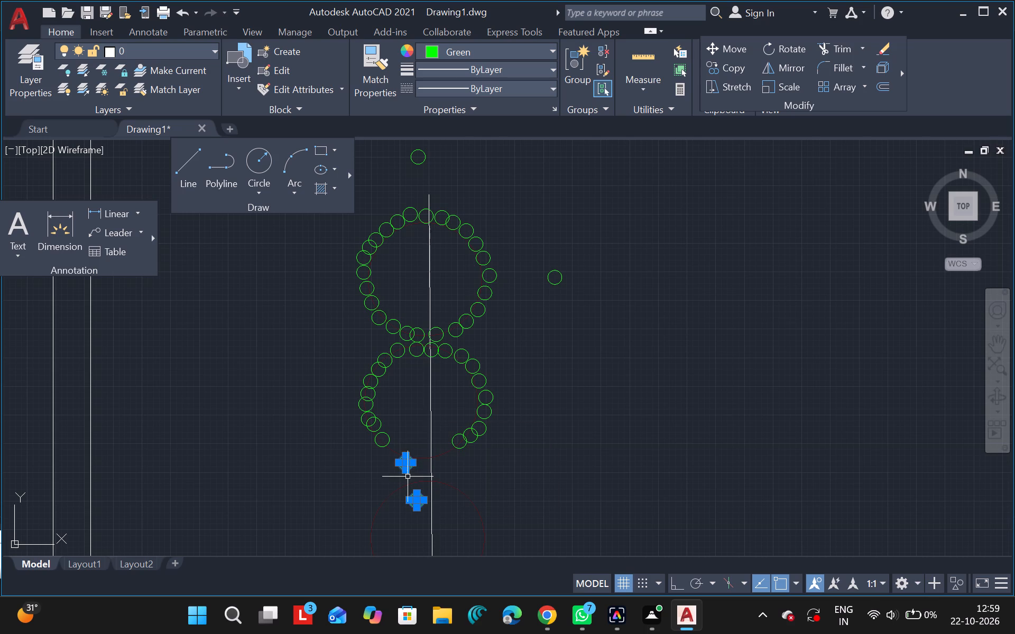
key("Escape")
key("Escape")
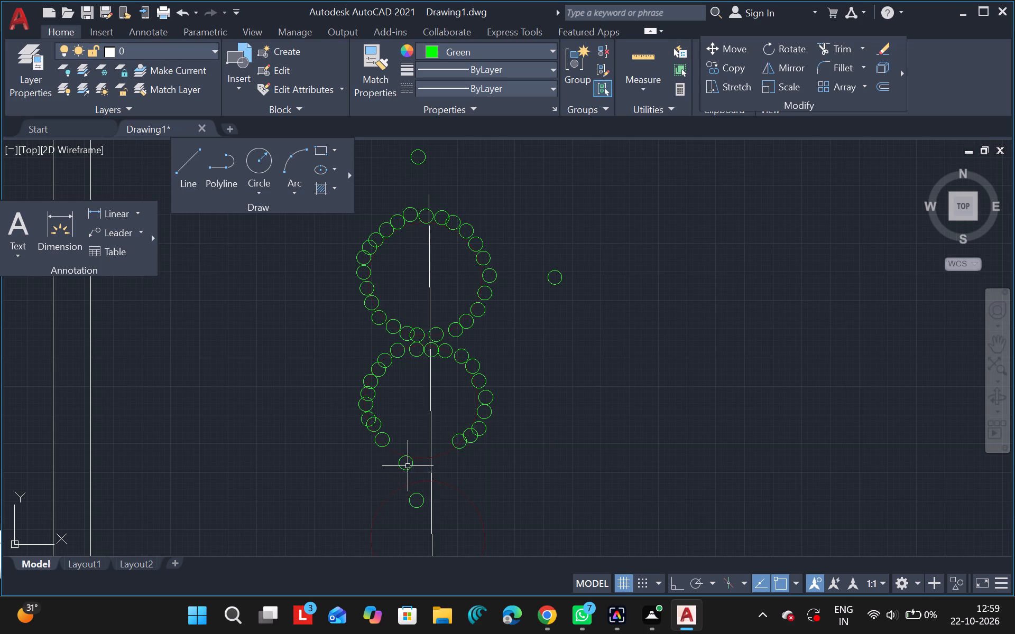
Copy the small green circle just below the second ring across the bottom gap, from lower left to lower right, to close the ring.
left_click(408, 472)
type("co")
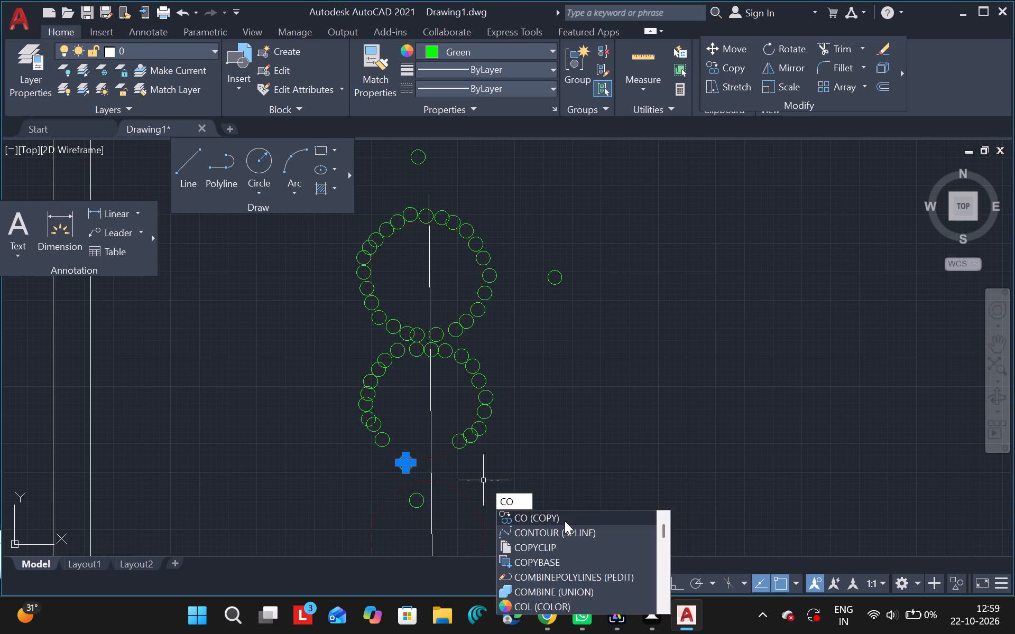
left_click(565, 521)
left_click_drag(565, 501, 553, 488)
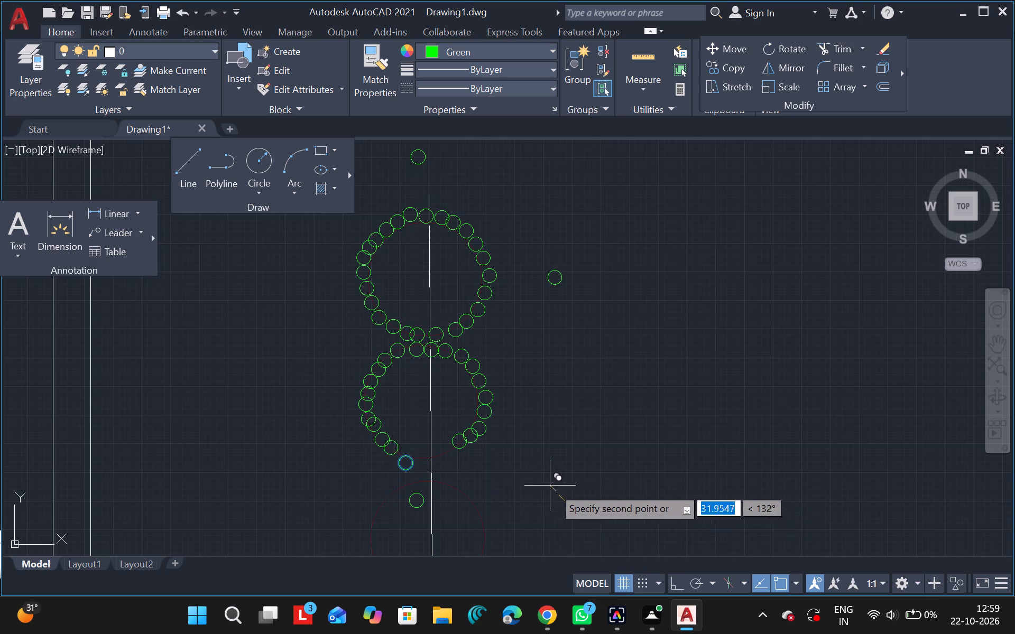
left_click_drag(553, 488, 552, 490)
left_click_drag(552, 490, 568, 492)
left_click_drag(568, 492, 584, 493)
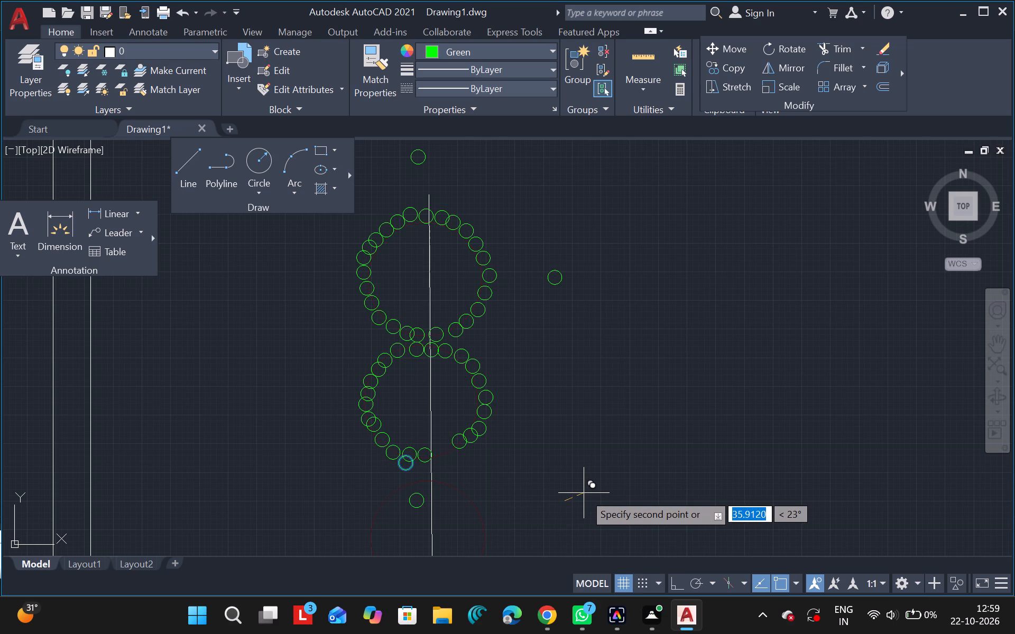
left_click_drag(584, 493, 596, 493)
left_click_drag(596, 493, 607, 485)
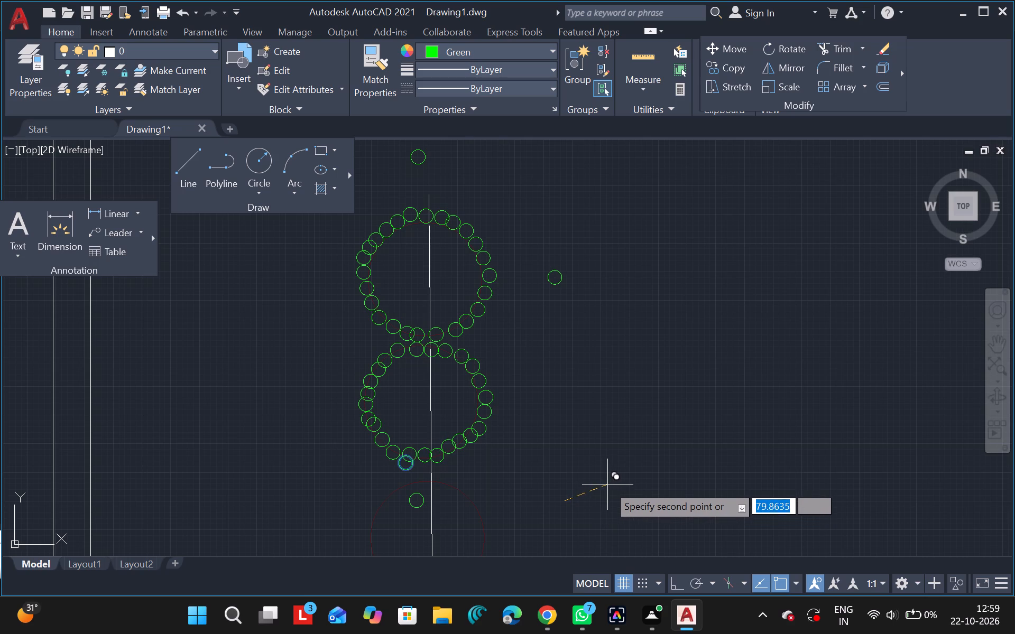
left_click_drag(607, 485, 607, 486)
left_click(607, 486)
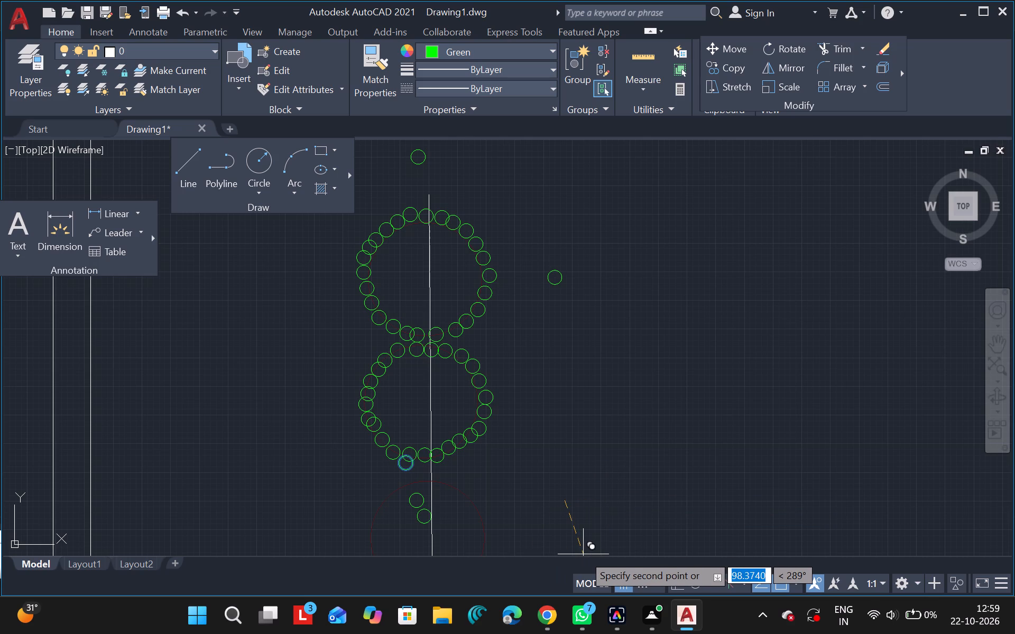
key("Escape")
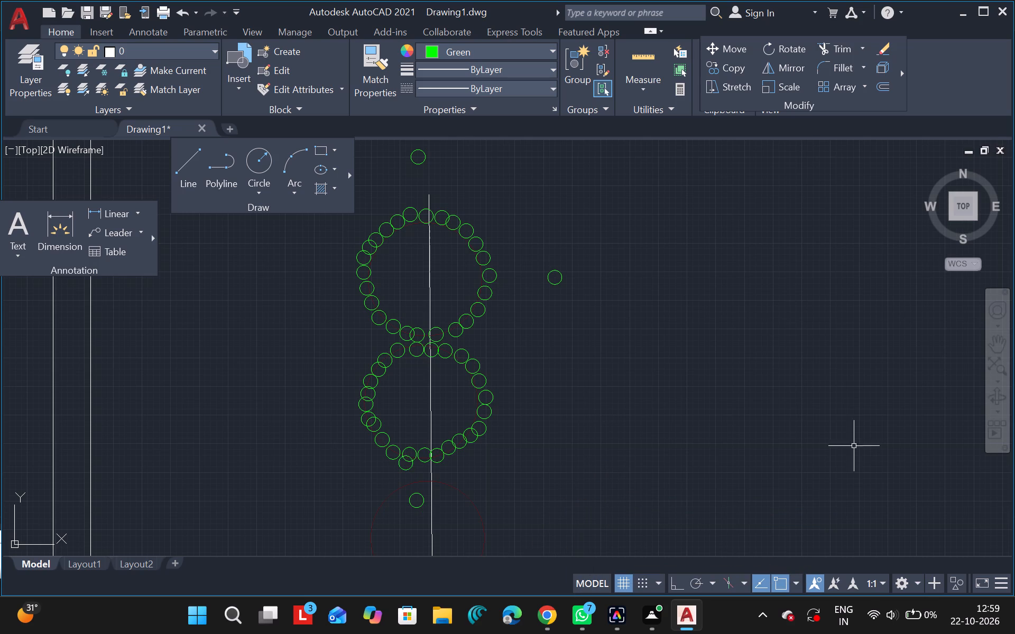
Copy the small green circle near the top of the third circle onto that circle's upper-left arc.
left_click(997, 344)
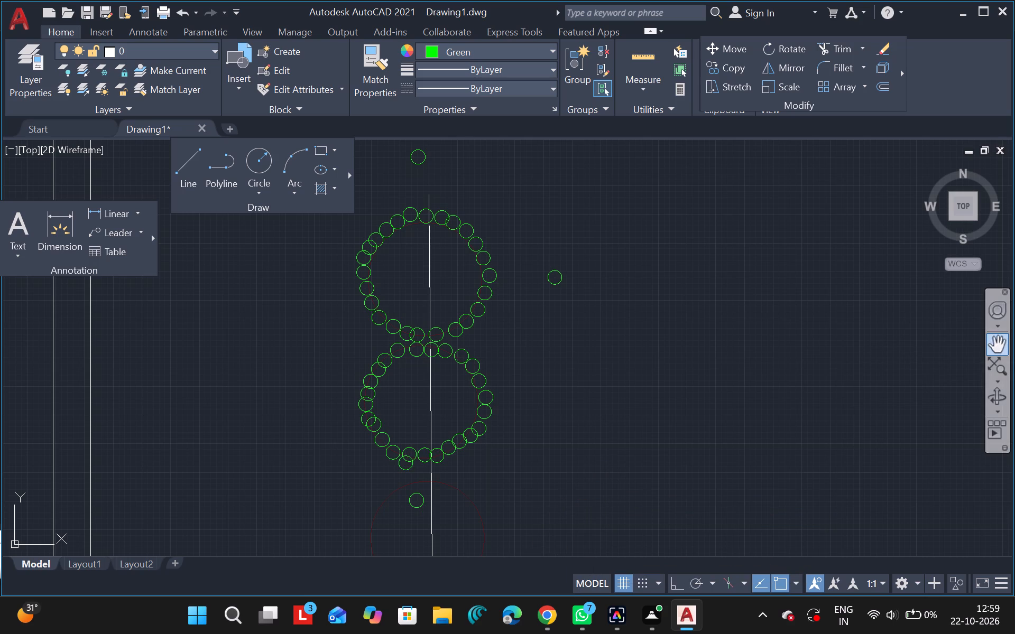
left_click_drag(866, 349, 854, 192)
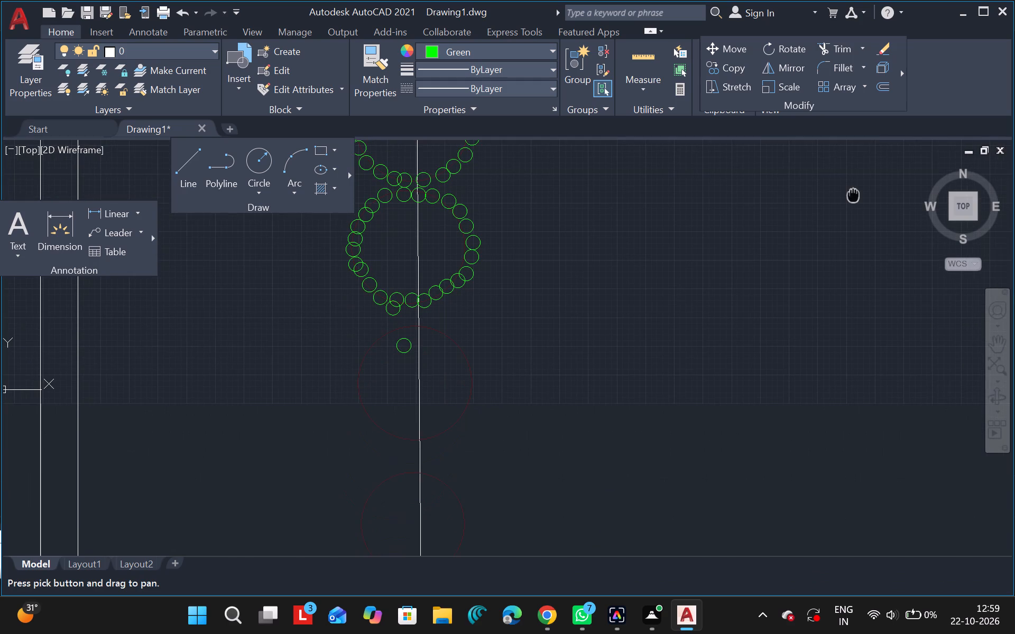
left_click_drag(854, 192, 853, 175)
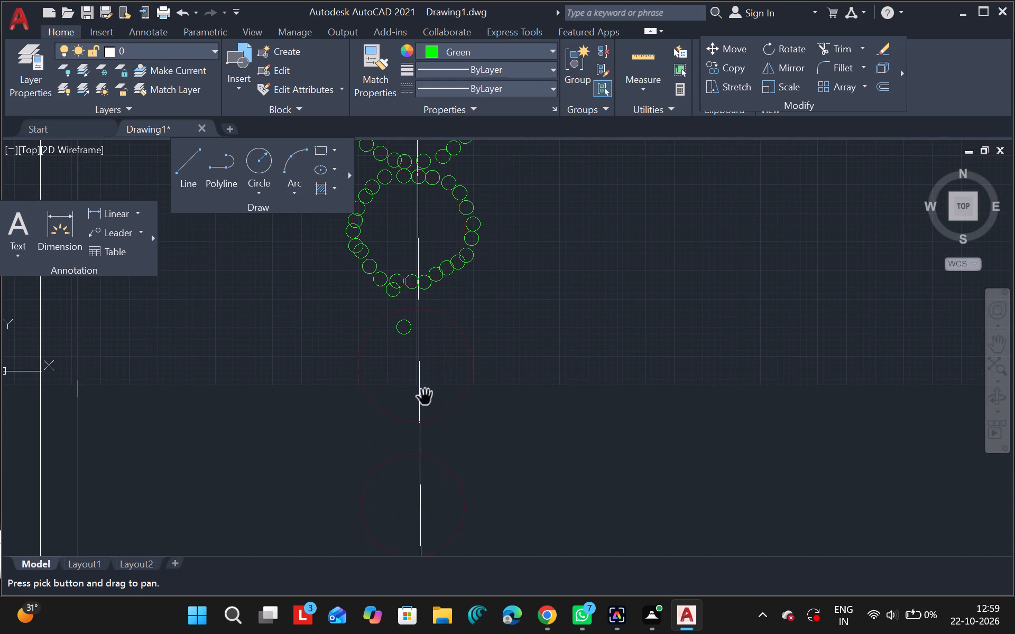
key("Escape")
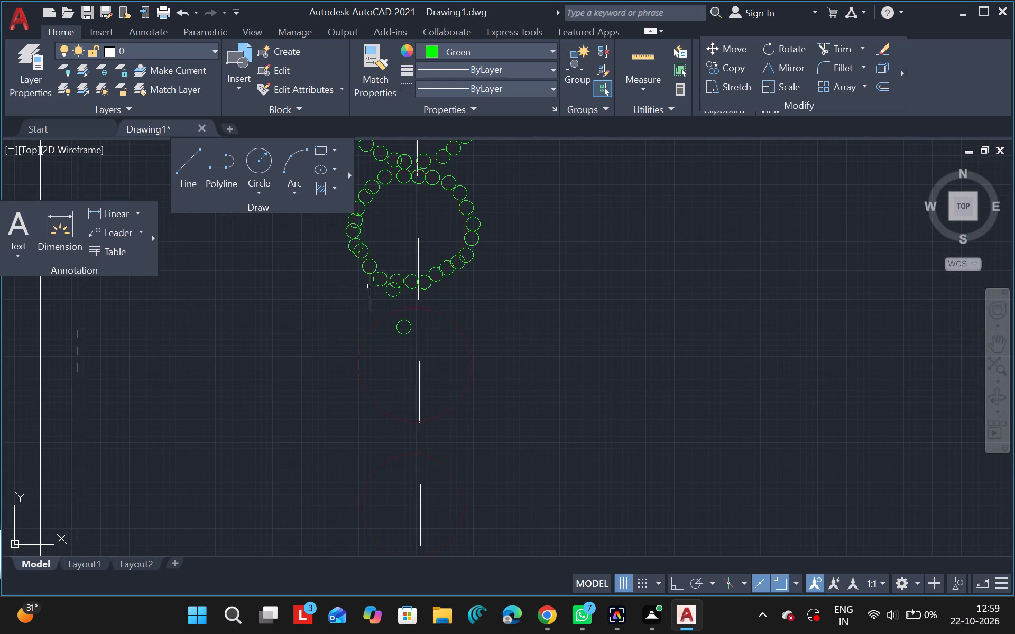
left_click(405, 329)
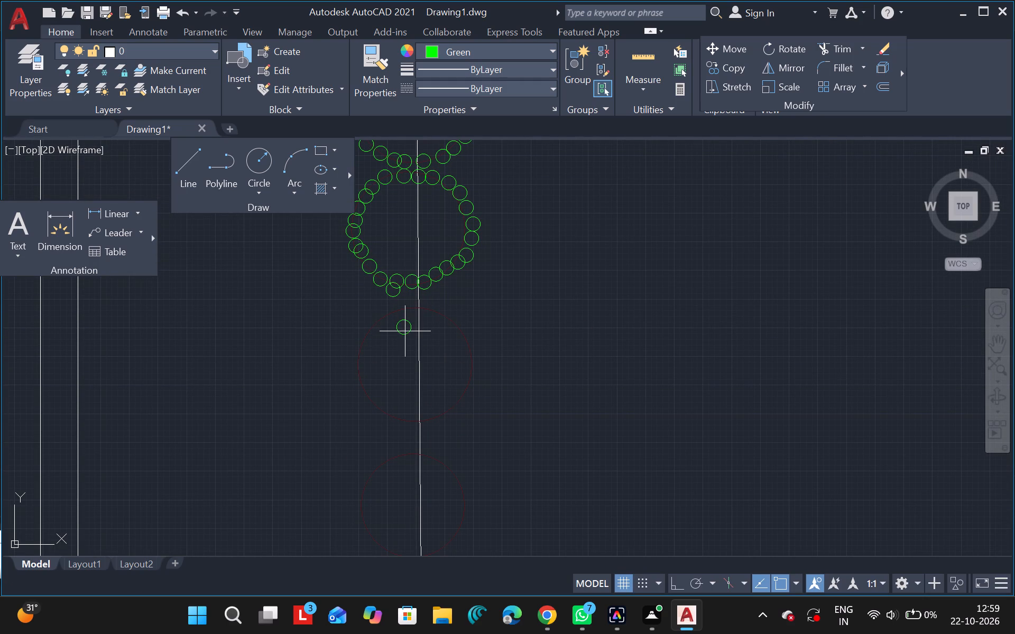
left_click(405, 333)
type("co")
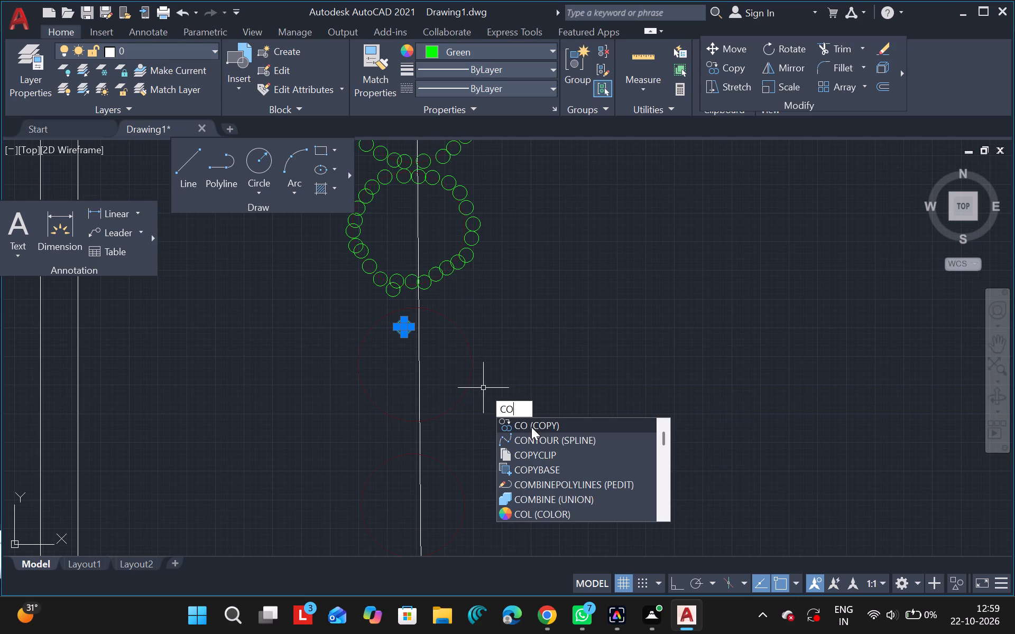
left_click(531, 427)
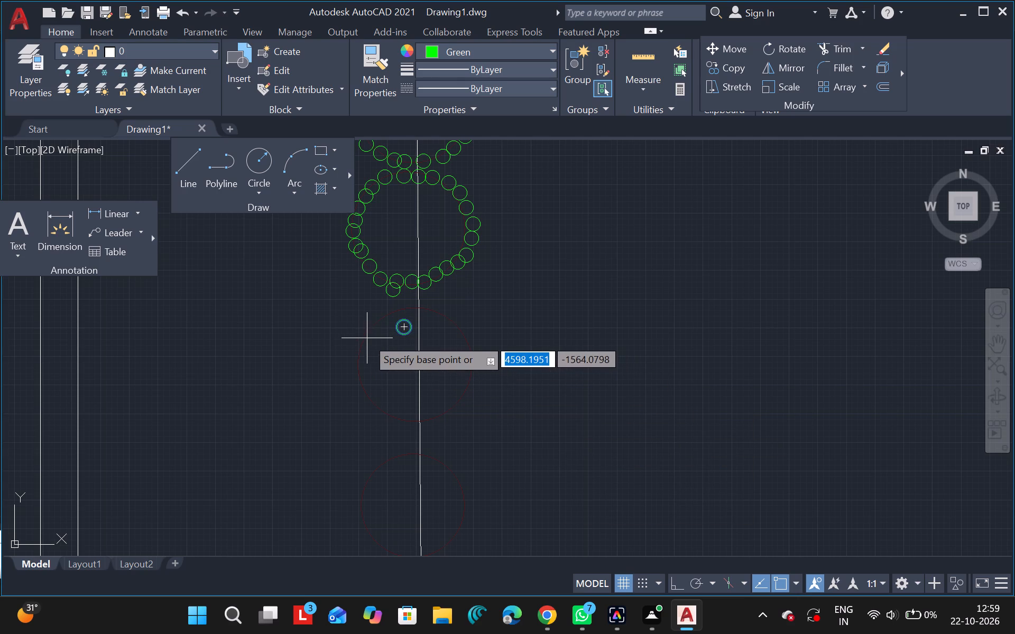
left_click_drag(564, 339, 561, 339)
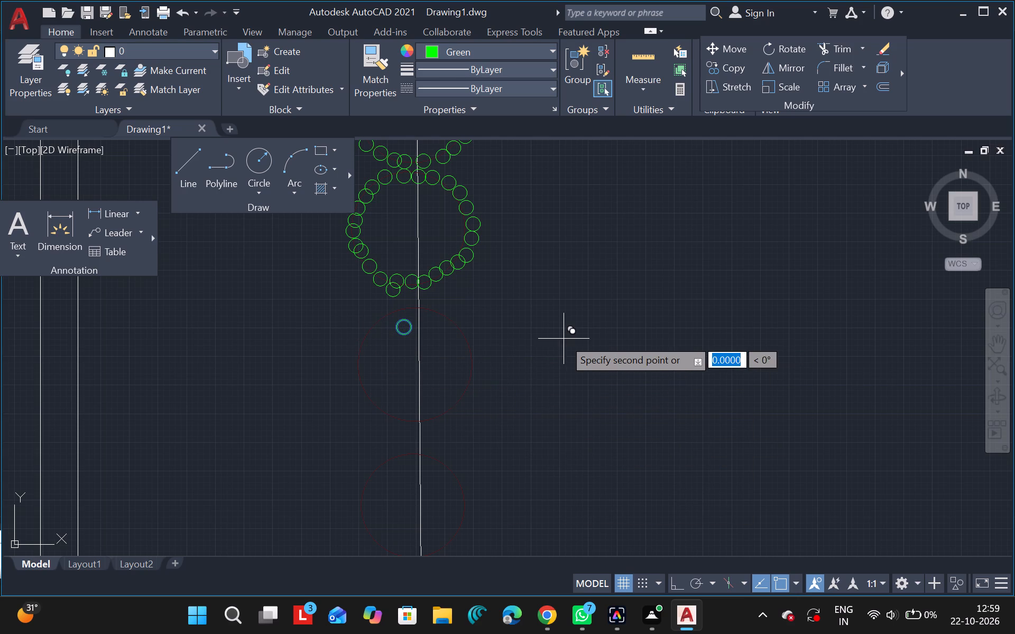
left_click_drag(561, 339, 532, 334)
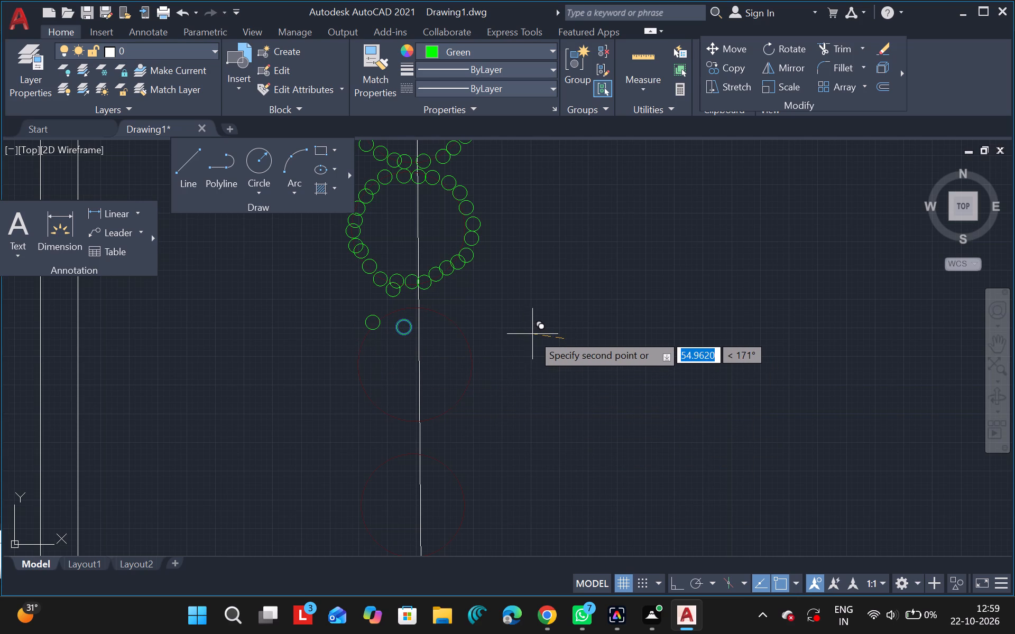
left_click_drag(532, 334, 535, 337)
left_click_drag(535, 337, 522, 348)
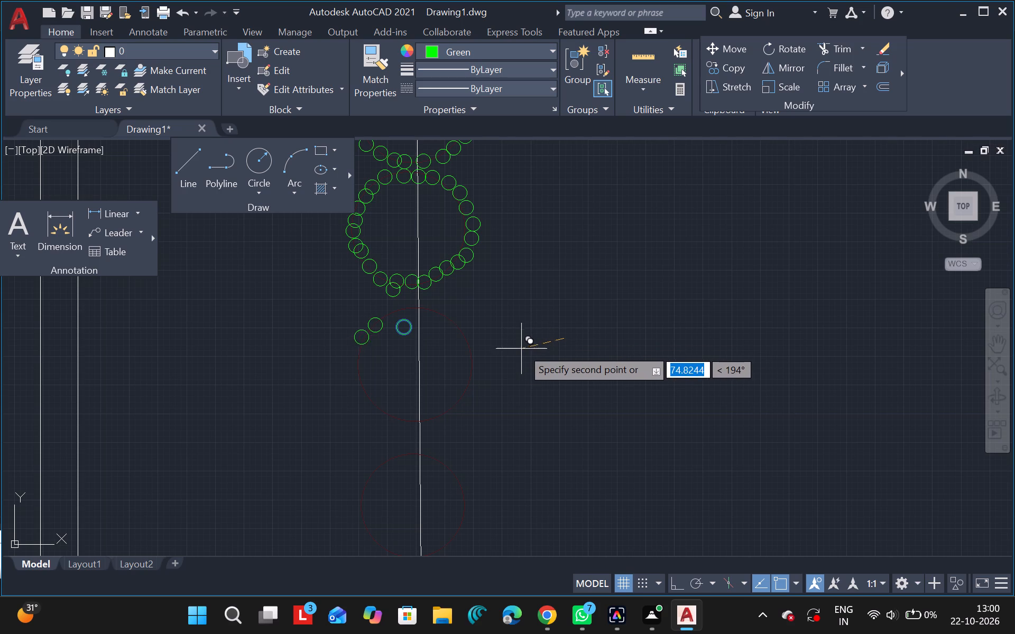
left_click_drag(522, 348, 524, 347)
left_click_drag(524, 347, 520, 360)
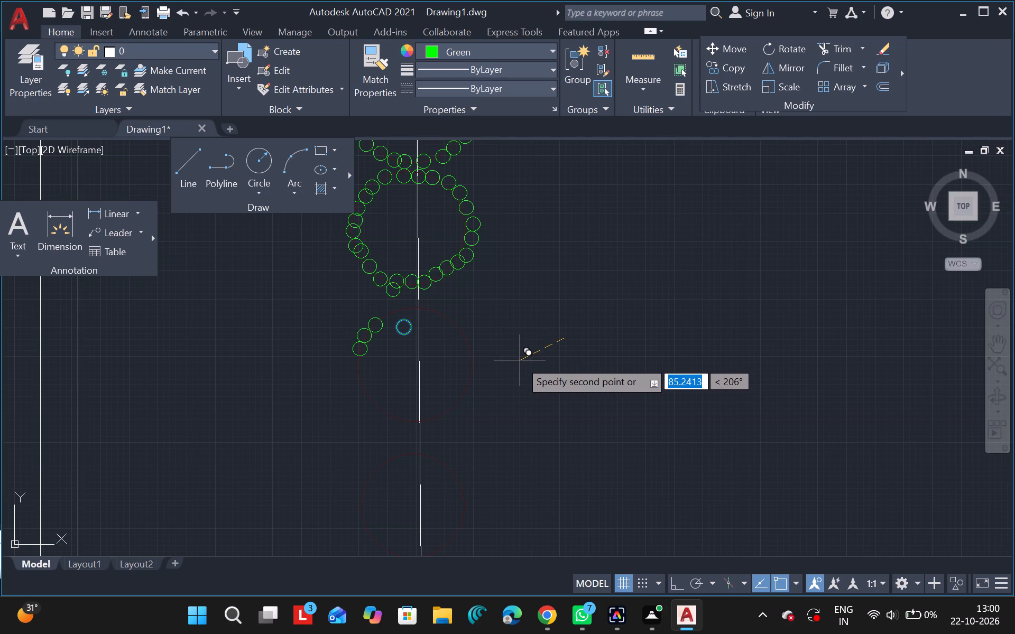
left_click_drag(520, 360, 520, 374)
Continue the small green copies down the third circle's left side and along its lower-left arc to the vertical line.
left_click_drag(520, 374, 526, 395)
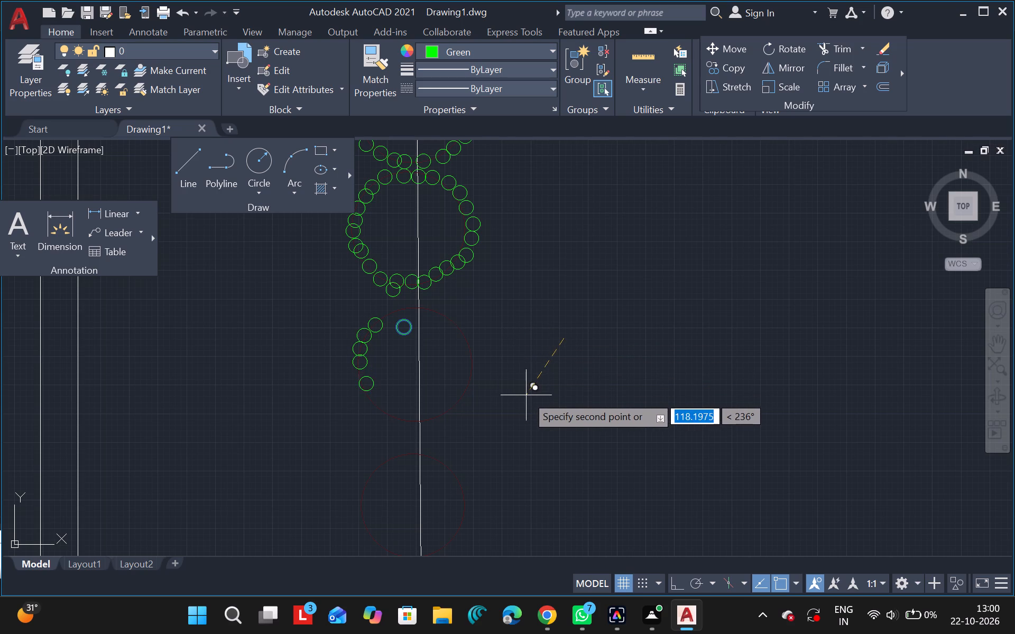
left_click_drag(526, 395, 520, 388)
left_click_drag(520, 388, 526, 396)
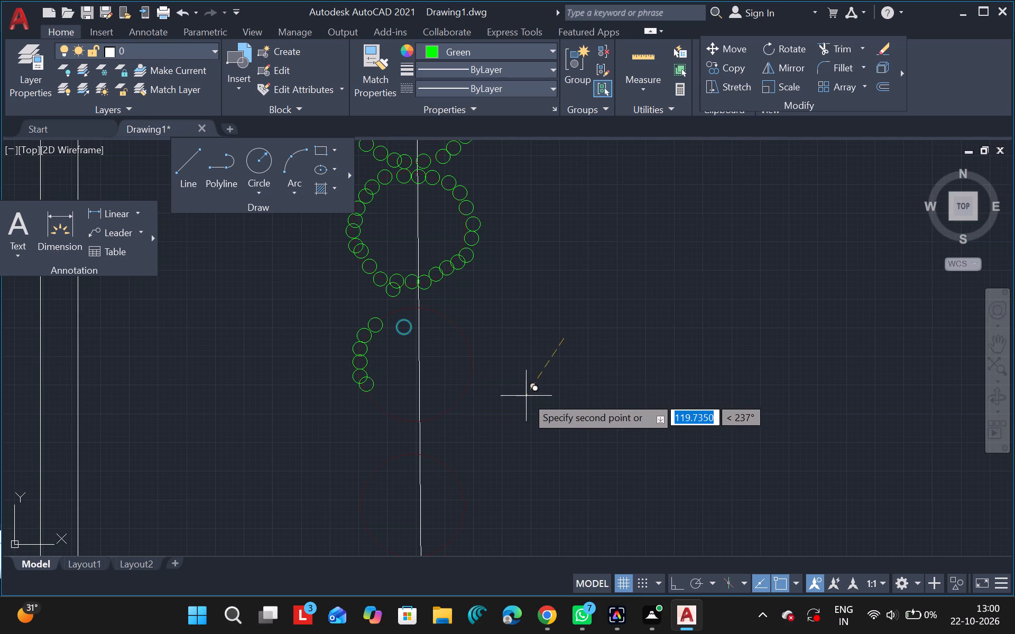
left_click_drag(526, 396, 526, 397)
left_click_drag(526, 397, 537, 410)
left_click_drag(537, 410, 555, 423)
left_click_drag(555, 423, 573, 432)
left_click_drag(573, 432, 540, 424)
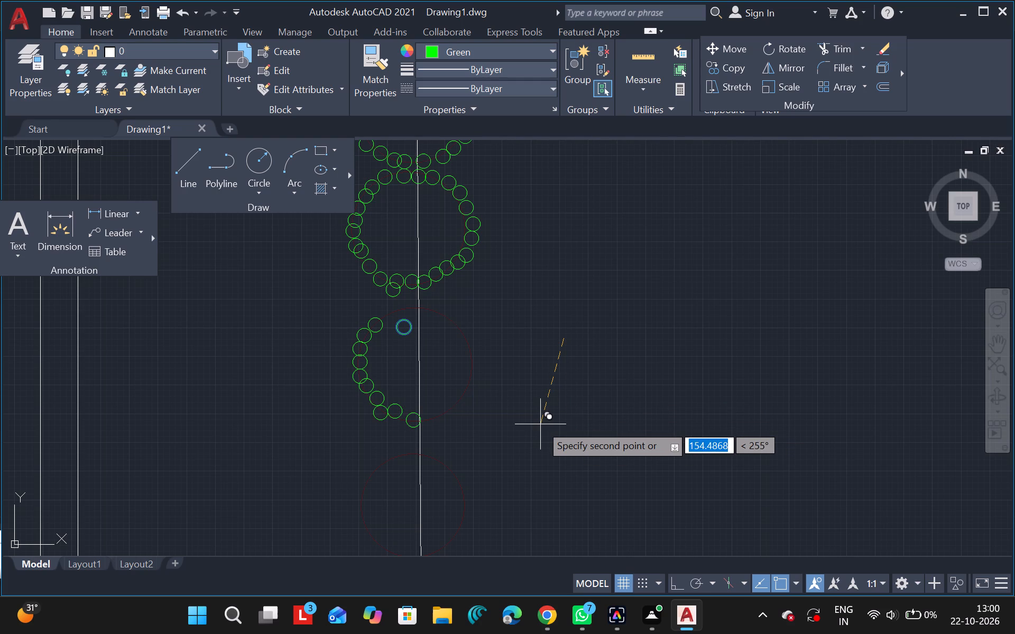
left_click_drag(540, 424, 540, 420)
left_click_drag(540, 420, 559, 426)
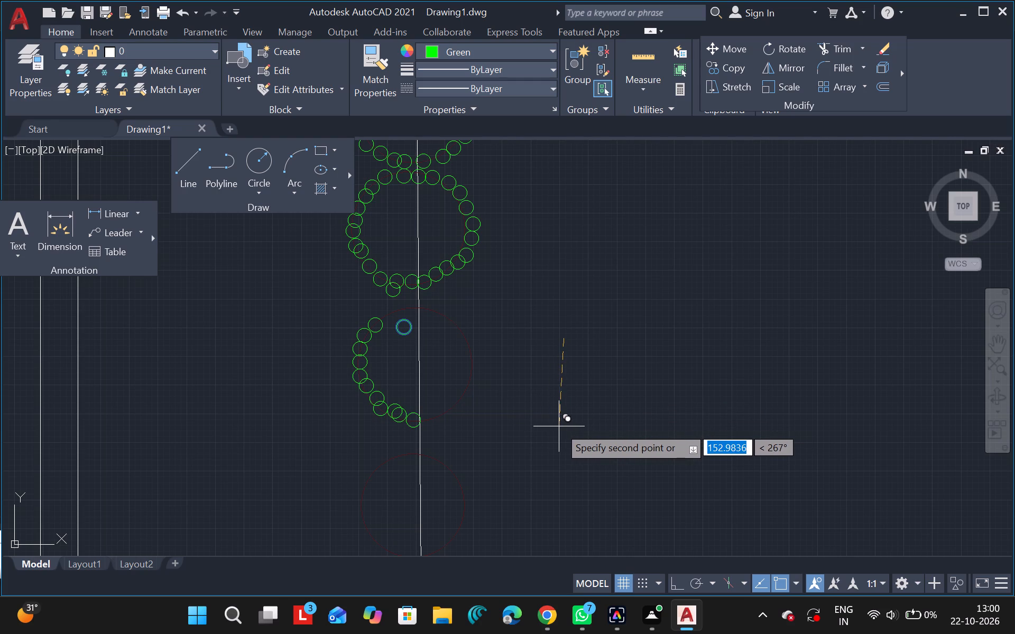
Place small green copies from the vertical line along the third circle's lower-right arc and up to its right side.
left_click_drag(559, 426, 560, 426)
left_click_drag(560, 426, 586, 431)
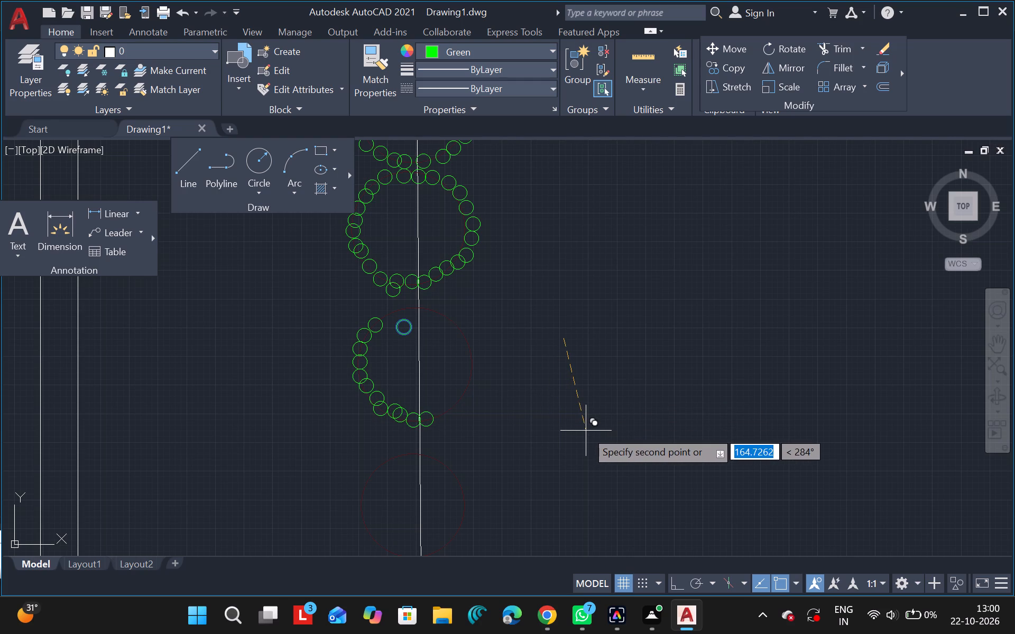
left_click_drag(586, 431, 597, 425)
left_click_drag(597, 425, 604, 422)
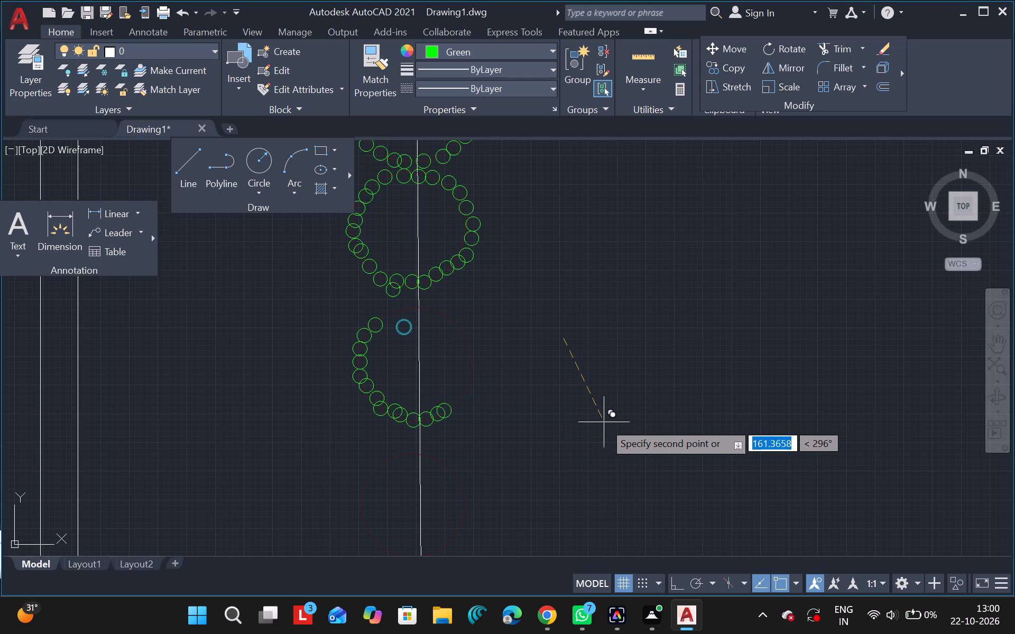
left_click_drag(604, 422, 606, 418)
left_click_drag(606, 418, 615, 411)
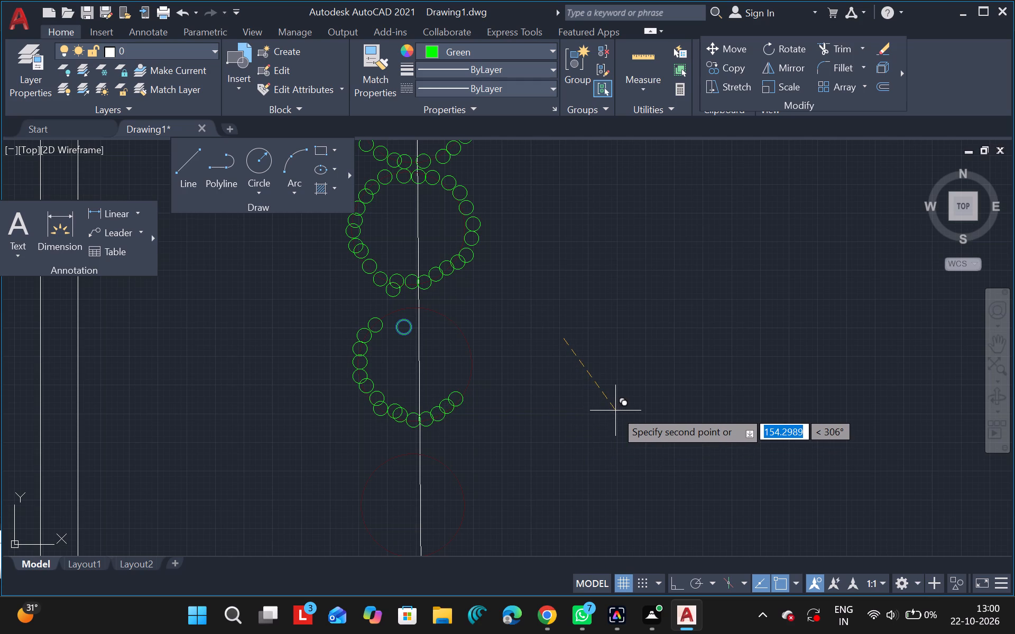
left_click_drag(615, 411, 624, 399)
left_click_drag(624, 399, 626, 394)
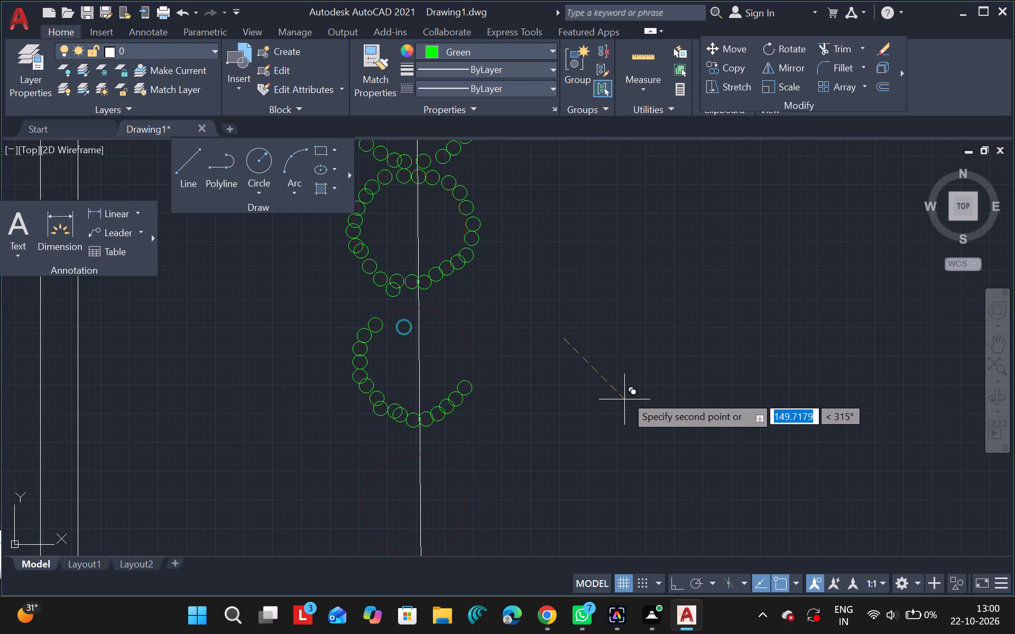
left_click_drag(626, 394, 628, 385)
left_click_drag(628, 385, 631, 372)
left_click(631, 372)
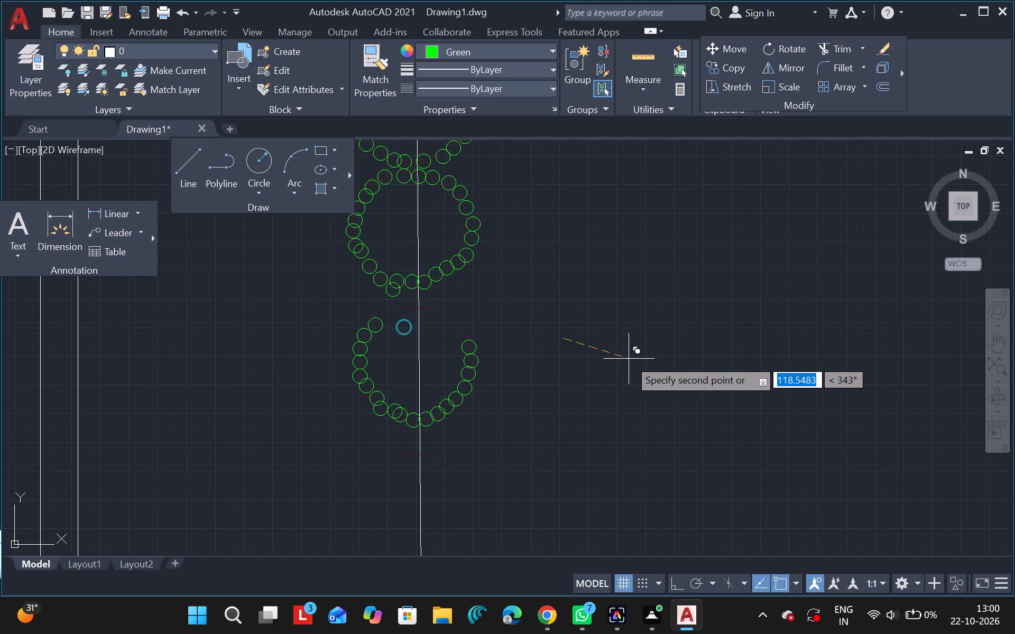
Place small green copies along the third circle's upper-right arc and across its top to close the ring, ending the Copy command.
left_click_drag(629, 359, 623, 347)
left_click_drag(623, 347, 611, 334)
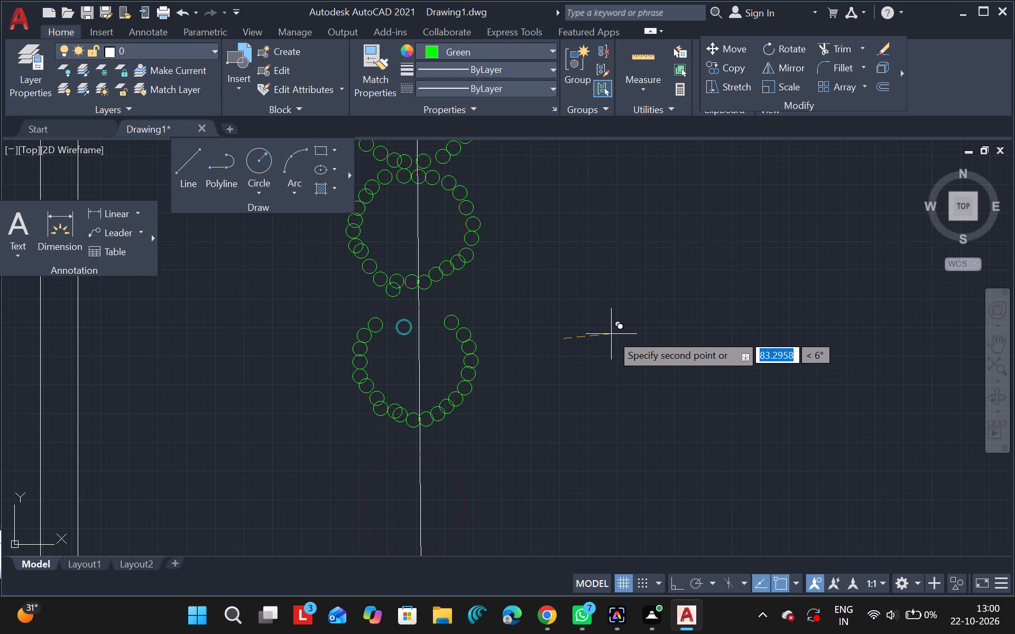
left_click_drag(611, 334, 614, 334)
left_click_drag(614, 334, 599, 329)
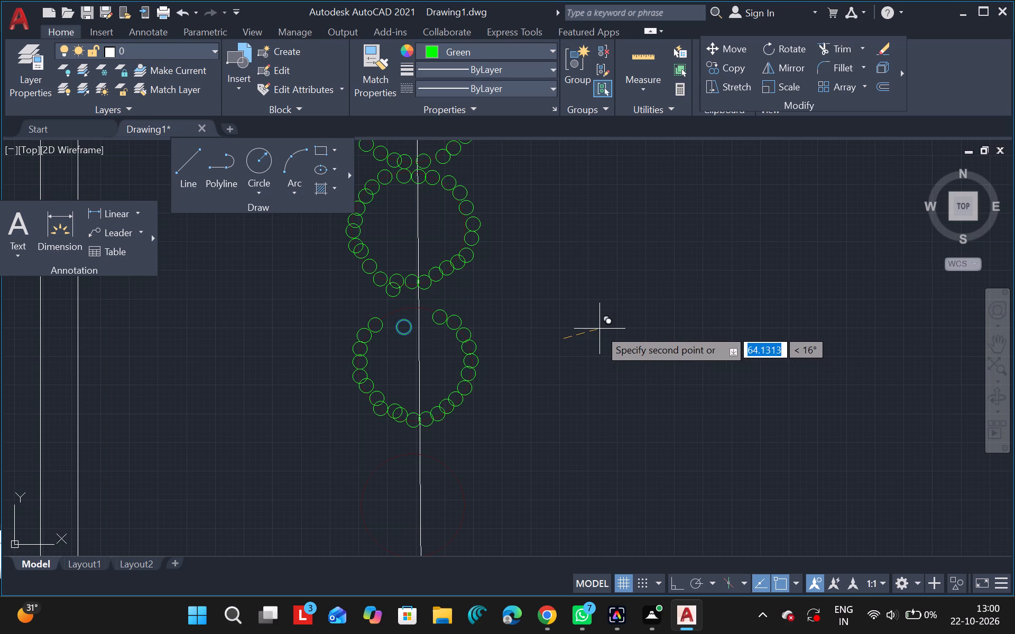
left_click_drag(599, 329, 598, 327)
left_click_drag(598, 327, 587, 324)
left_click_drag(587, 324, 576, 322)
left_click_drag(576, 322, 566, 323)
left_click(566, 323)
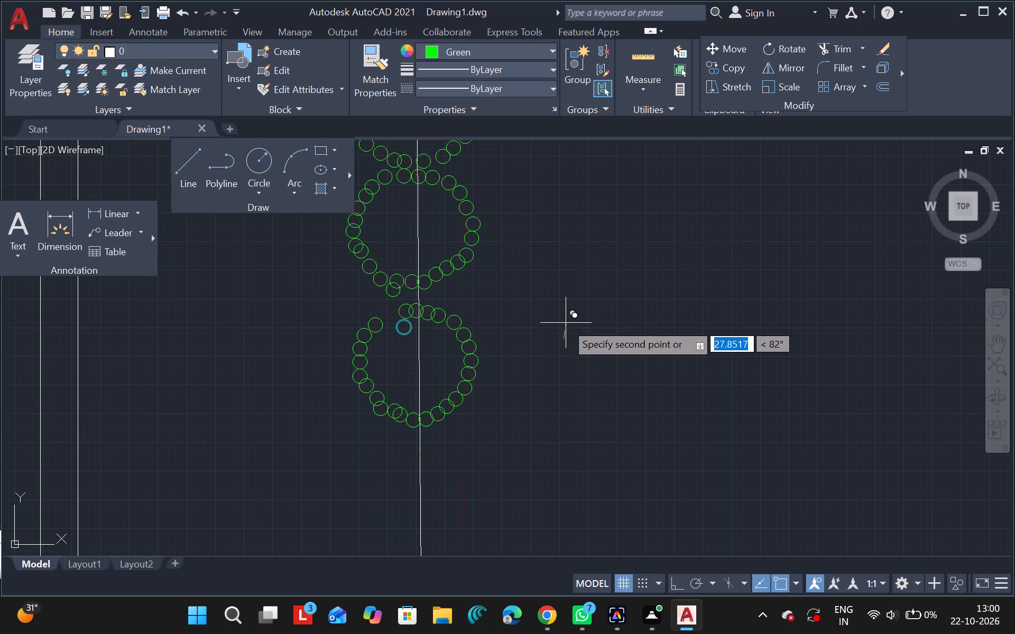
left_click(550, 328)
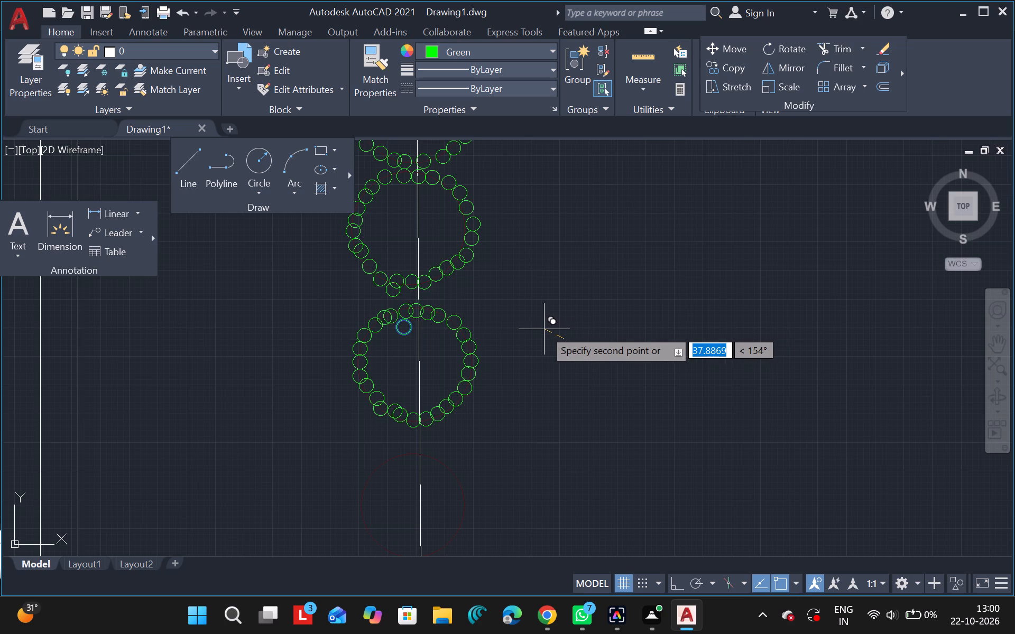
left_click(544, 329)
key("Escape")
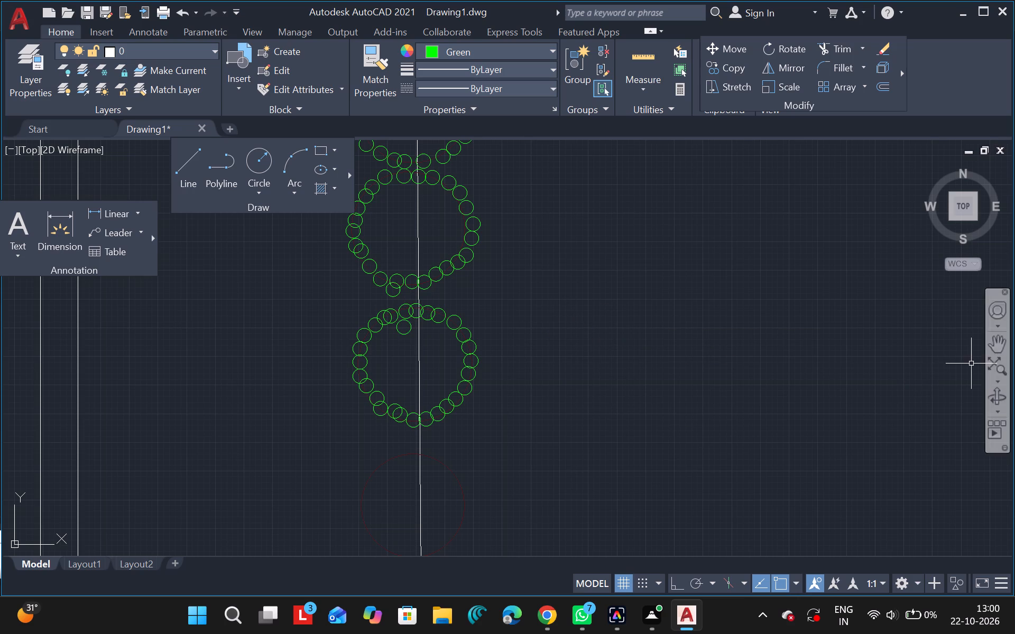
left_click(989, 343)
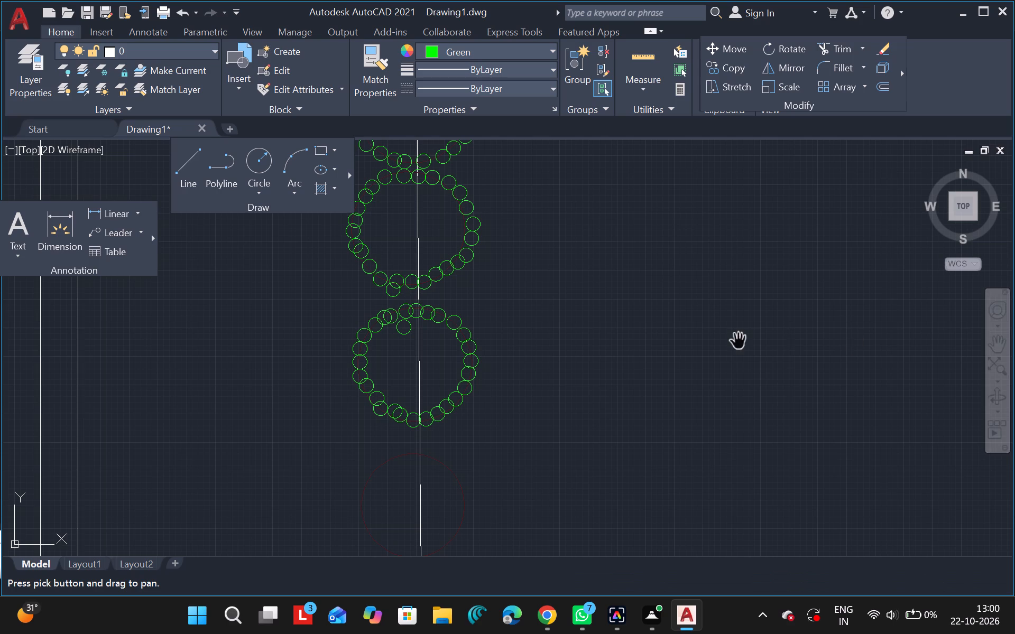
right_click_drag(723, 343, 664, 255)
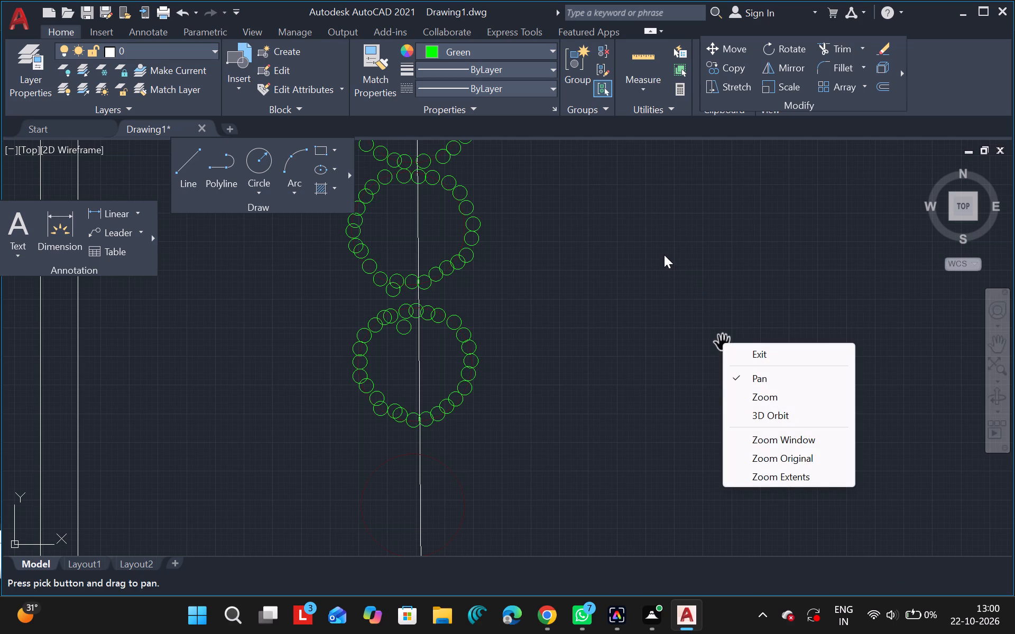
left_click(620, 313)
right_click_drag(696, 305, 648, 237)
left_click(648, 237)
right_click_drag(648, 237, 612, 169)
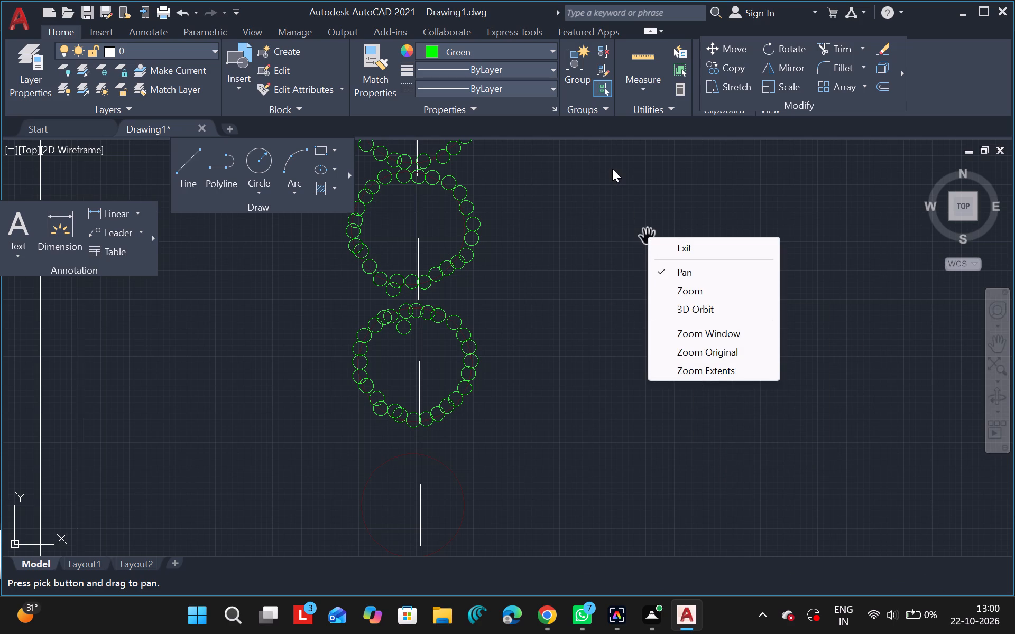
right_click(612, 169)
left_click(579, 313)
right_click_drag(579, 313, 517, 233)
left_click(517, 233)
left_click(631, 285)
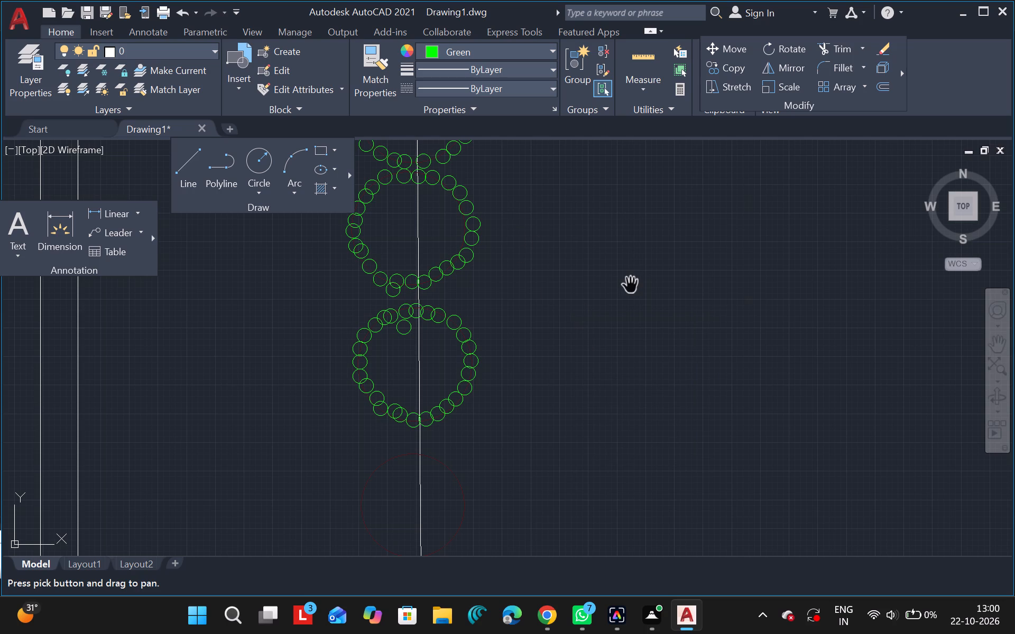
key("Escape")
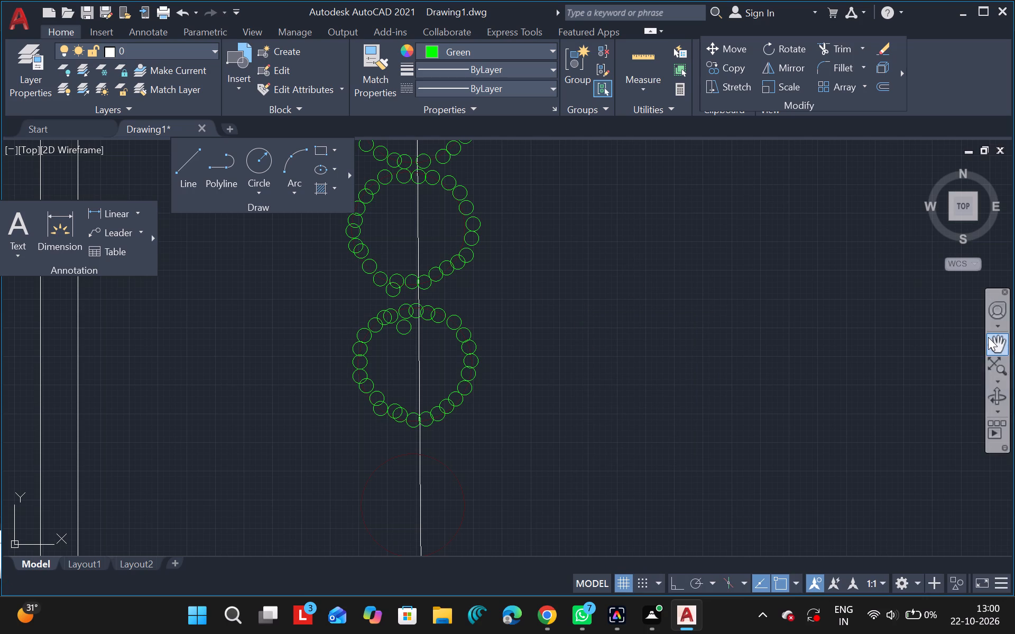
Copy a small green circle from the third ring's bottom onto the fourth circle's top and along its upper-right arc.
left_click_drag(988, 337, 755, 369)
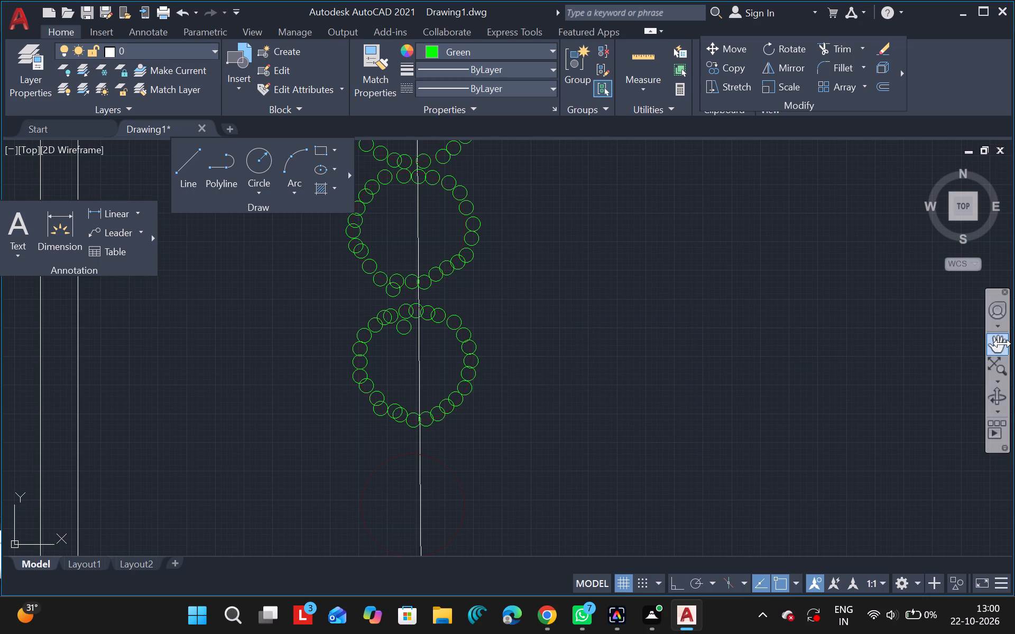
left_click(1002, 343)
left_click_drag(995, 345, 891, 321)
left_click_drag(891, 321, 1014, 357)
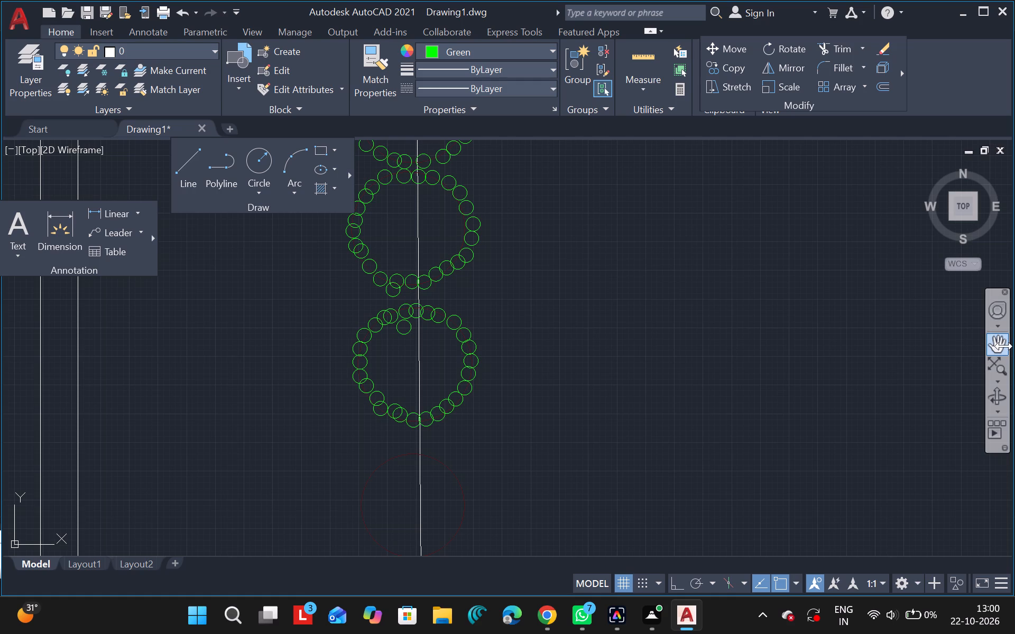
left_click(1004, 347)
left_click(997, 347)
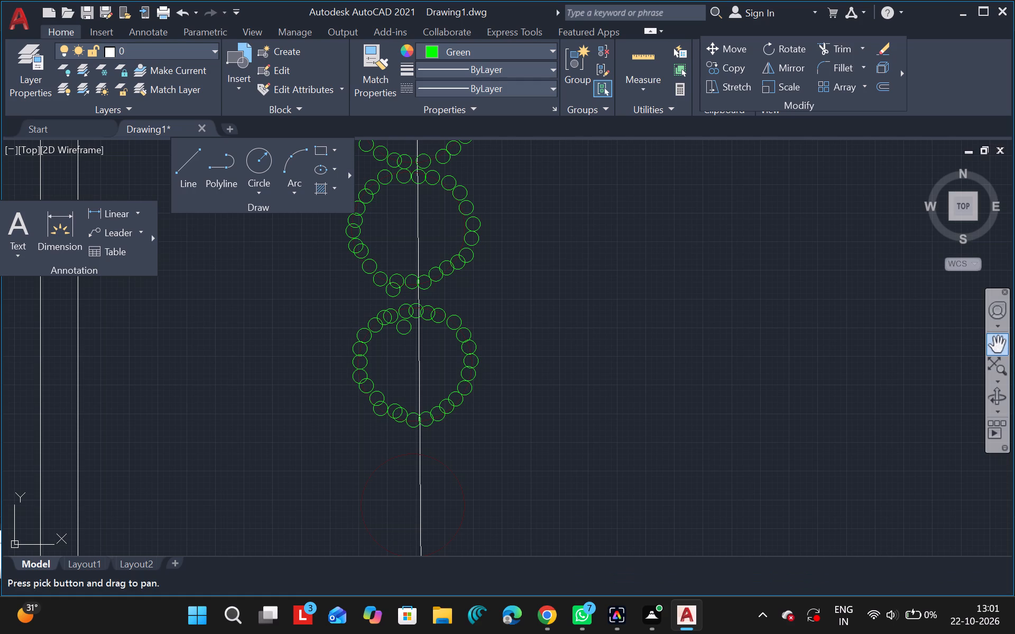
left_click_drag(845, 329, 817, 241)
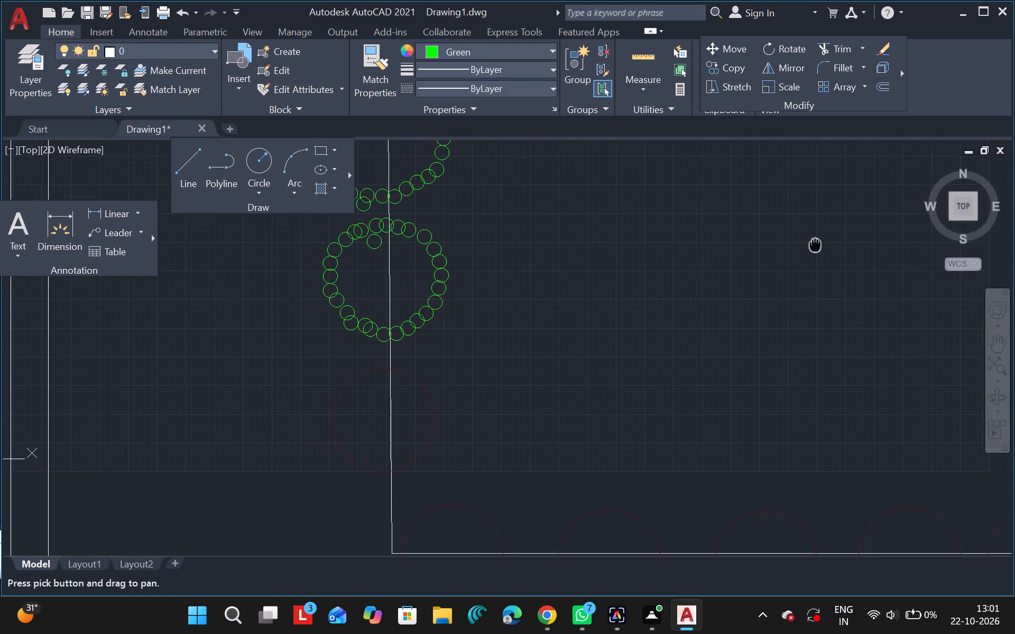
left_click_drag(817, 241, 868, 134)
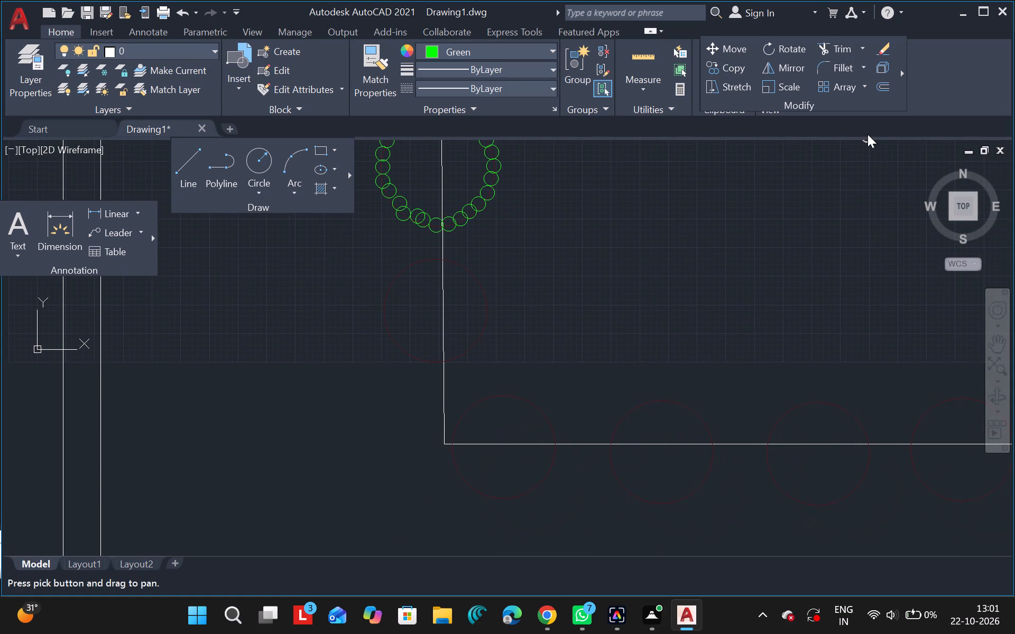
key("Escape")
left_click(464, 223)
type("cop")
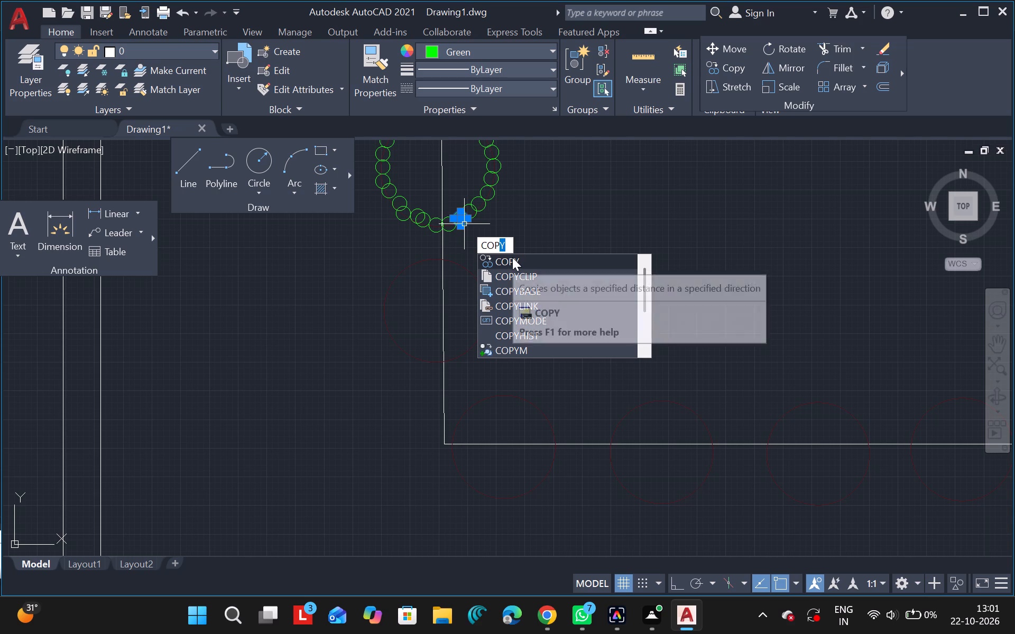
left_click(512, 257)
left_click_drag(537, 275, 522, 314)
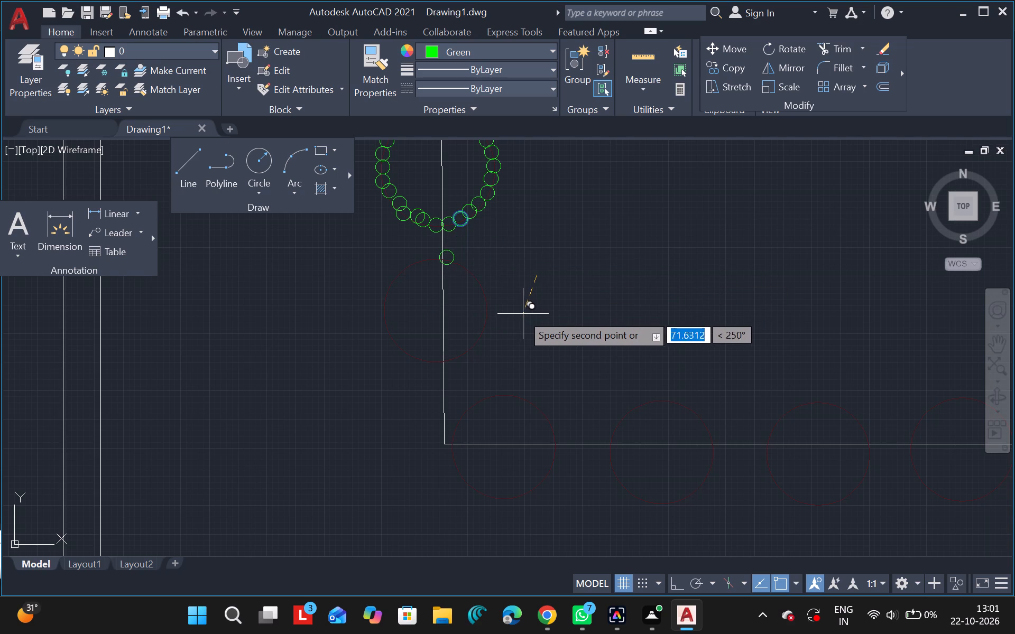
left_click_drag(522, 314, 521, 313)
left_click_drag(521, 313, 534, 325)
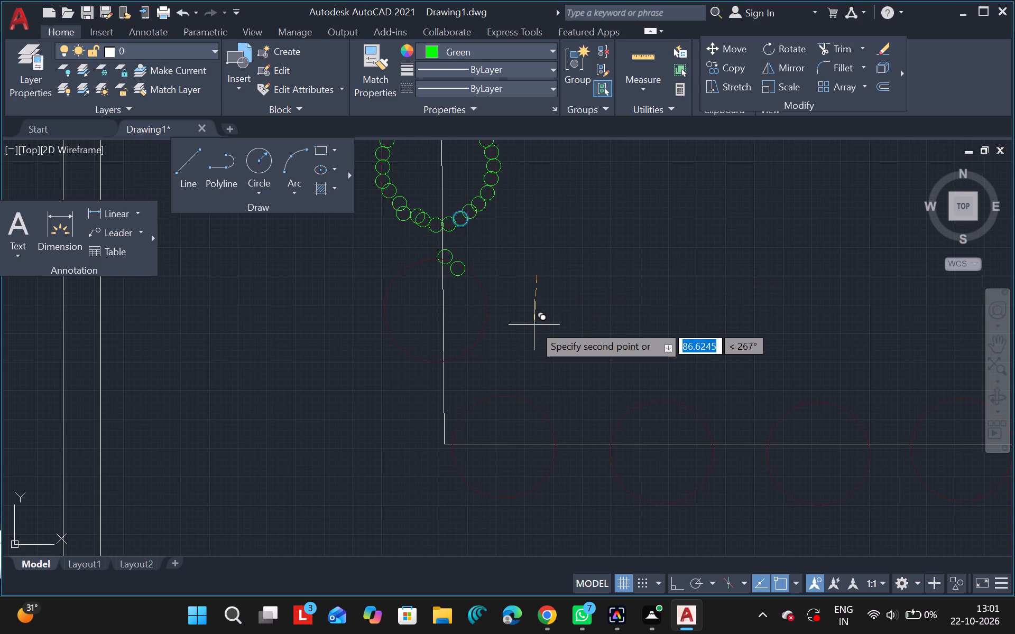
left_click_drag(534, 325, 533, 323)
left_click_drag(533, 323, 544, 331)
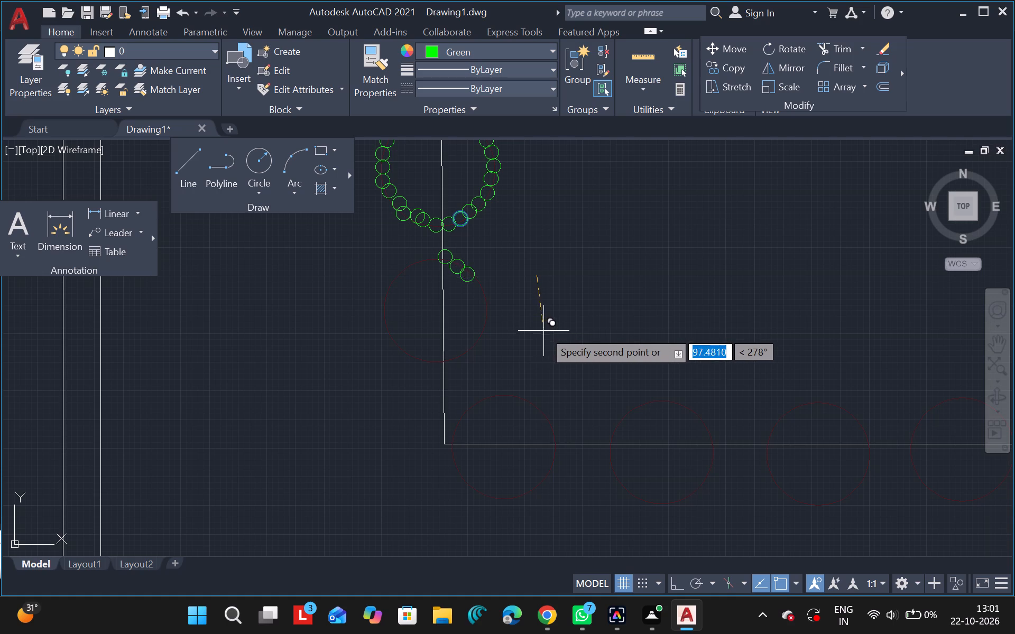
left_click_drag(544, 331, 546, 332)
left_click_drag(546, 332, 556, 342)
left_click_drag(556, 342, 559, 348)
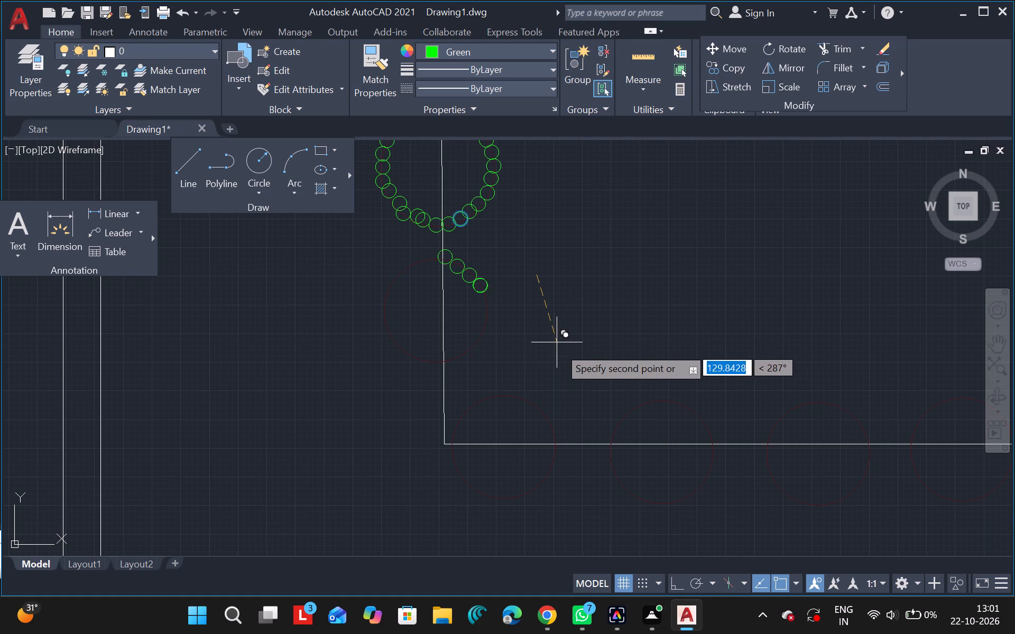
Continue the small green copies down the fourth circle's right side and onto its lower-right arc.
left_click_drag(559, 348, 564, 356)
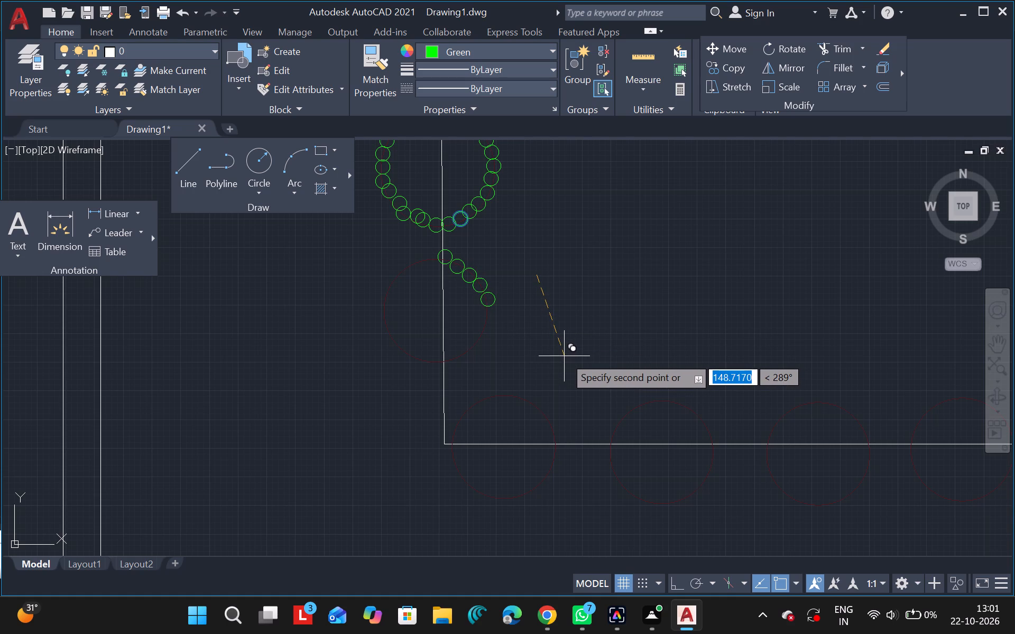
left_click_drag(564, 356, 564, 354)
left_click_drag(564, 354, 568, 367)
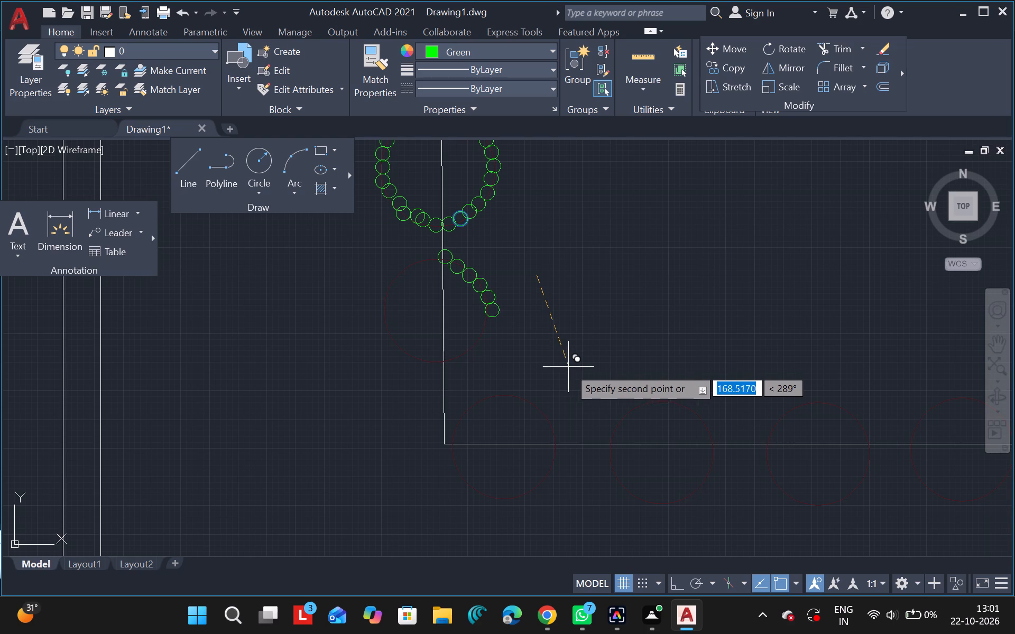
left_click_drag(568, 367, 569, 368)
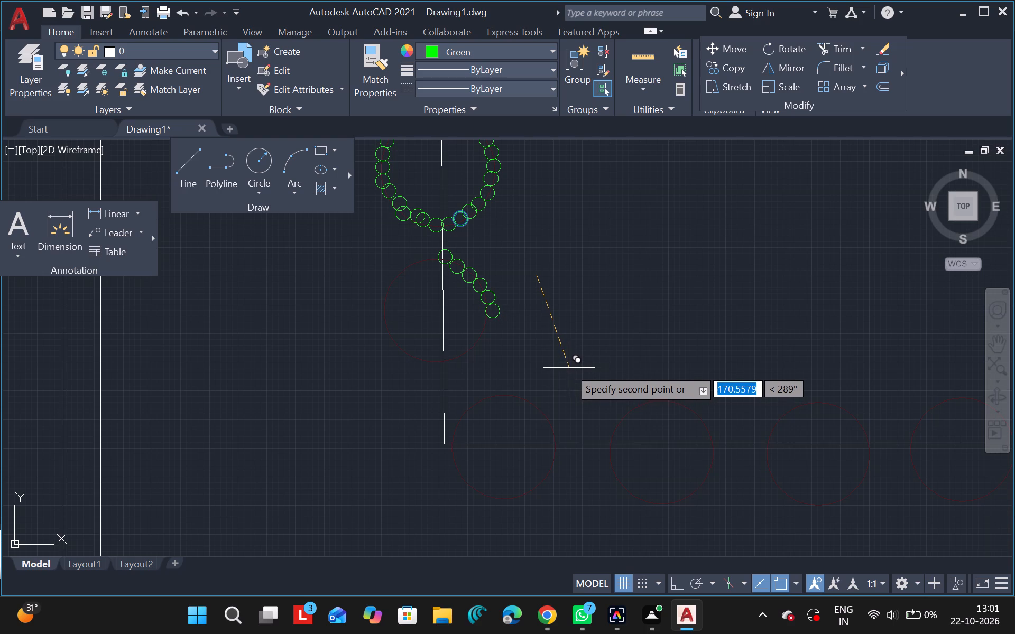
left_click_drag(569, 368, 567, 379)
left_click_drag(567, 379, 562, 392)
left_click_drag(562, 392, 558, 397)
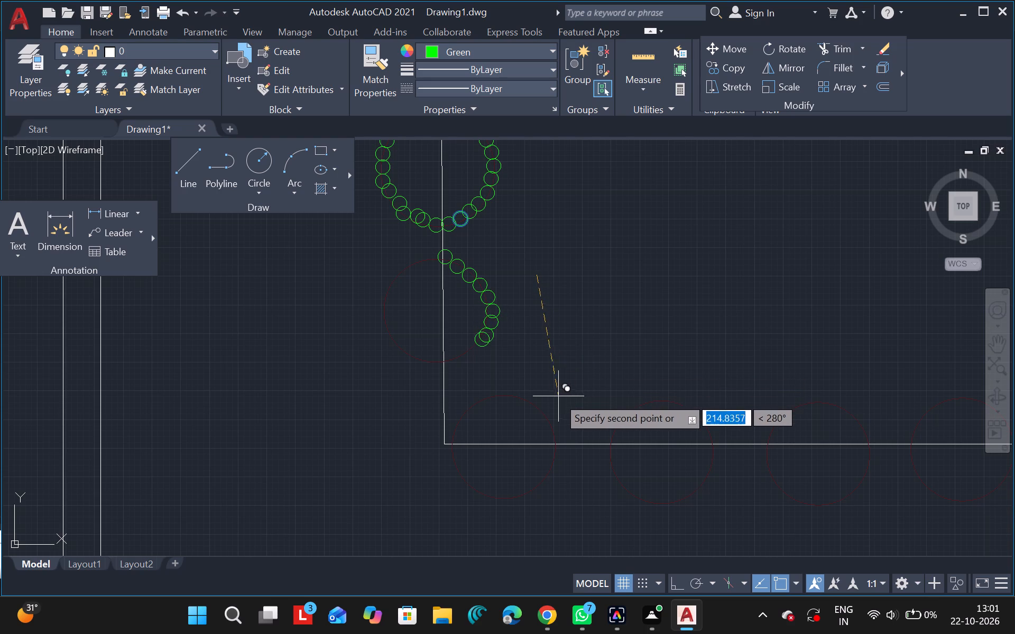
left_click_drag(558, 397, 555, 399)
left_click_drag(555, 399, 544, 406)
Place a small green copy on the fourth circle's upper-left arc and end the Copy command.
left_click_drag(544, 406, 507, 322)
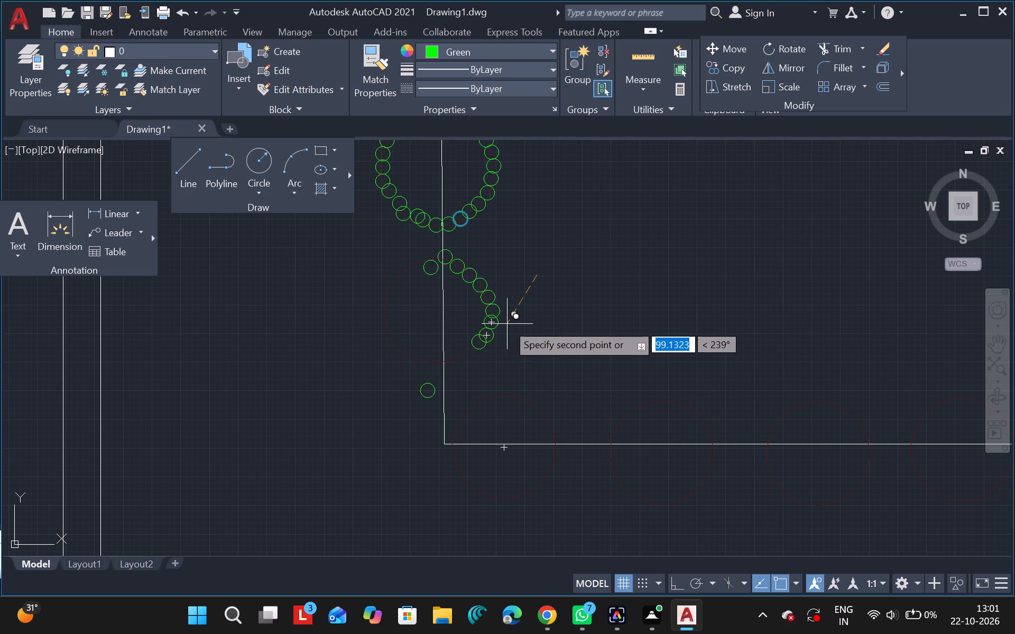
left_click_drag(507, 322, 508, 316)
left_click_drag(508, 316, 508, 321)
left_click(508, 321)
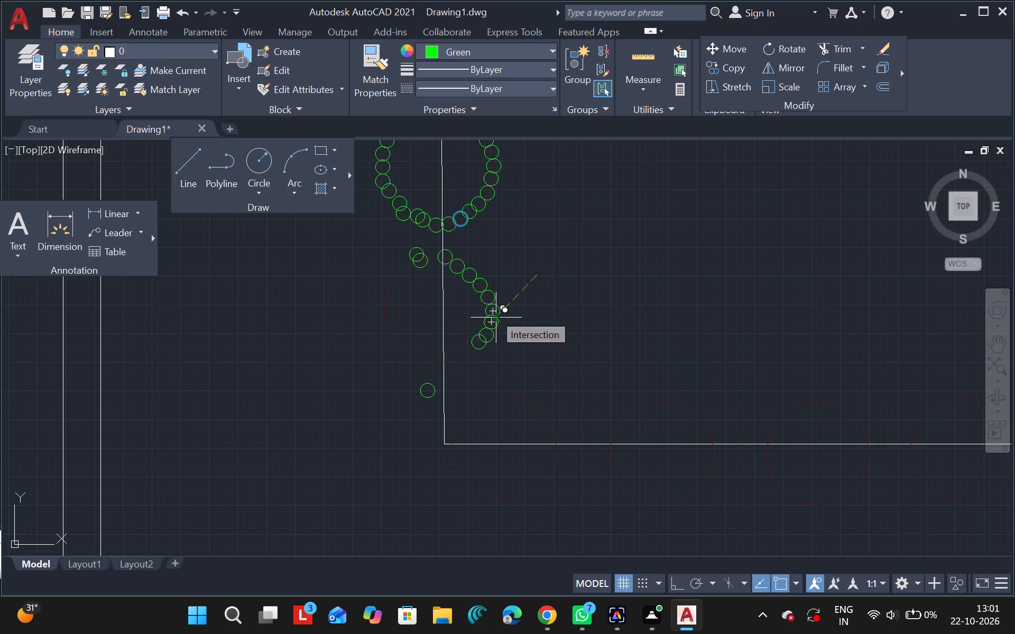
key("Escape")
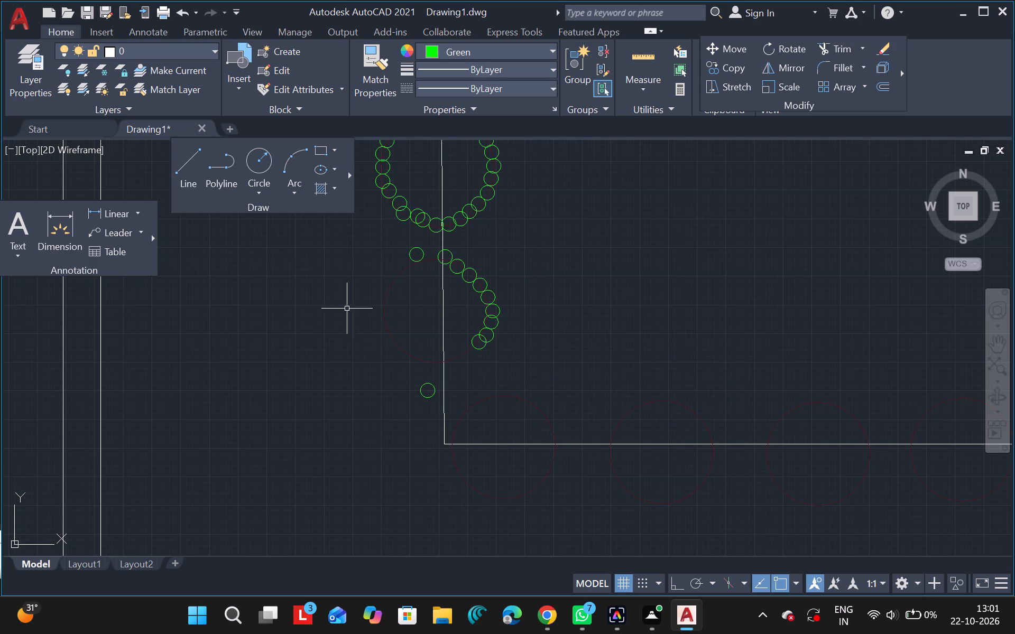
Copy the small green circle on the fourth circle's upper-left arc along that arc toward the left side.
left_click_drag(412, 258, 461, 343)
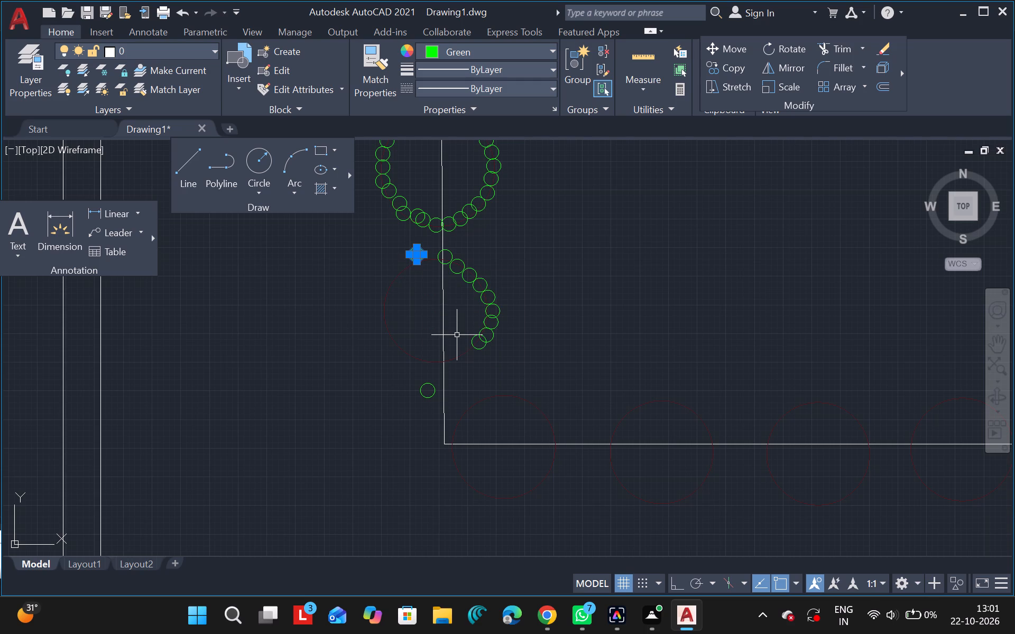
type("co")
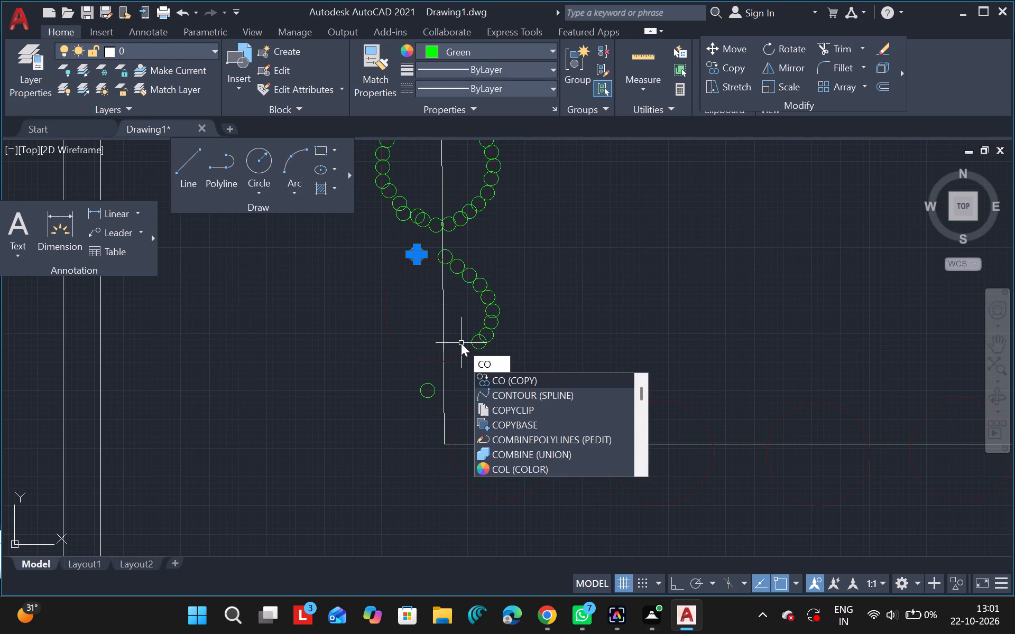
left_click(529, 375)
left_click_drag(528, 376, 519, 388)
left_click_drag(519, 388, 513, 402)
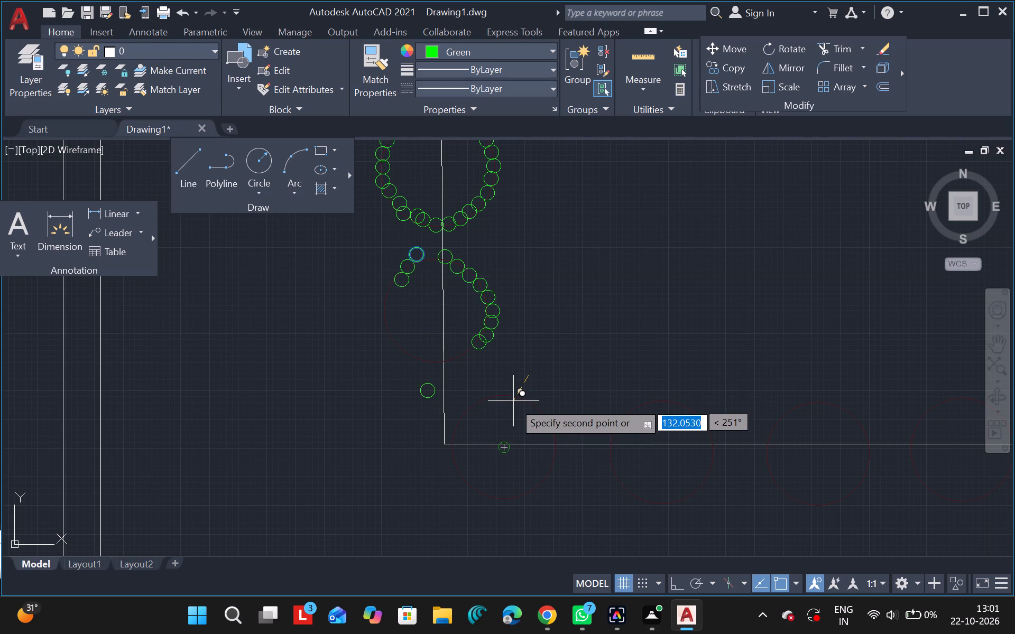
left_click_drag(513, 402, 513, 402)
left_click(513, 402)
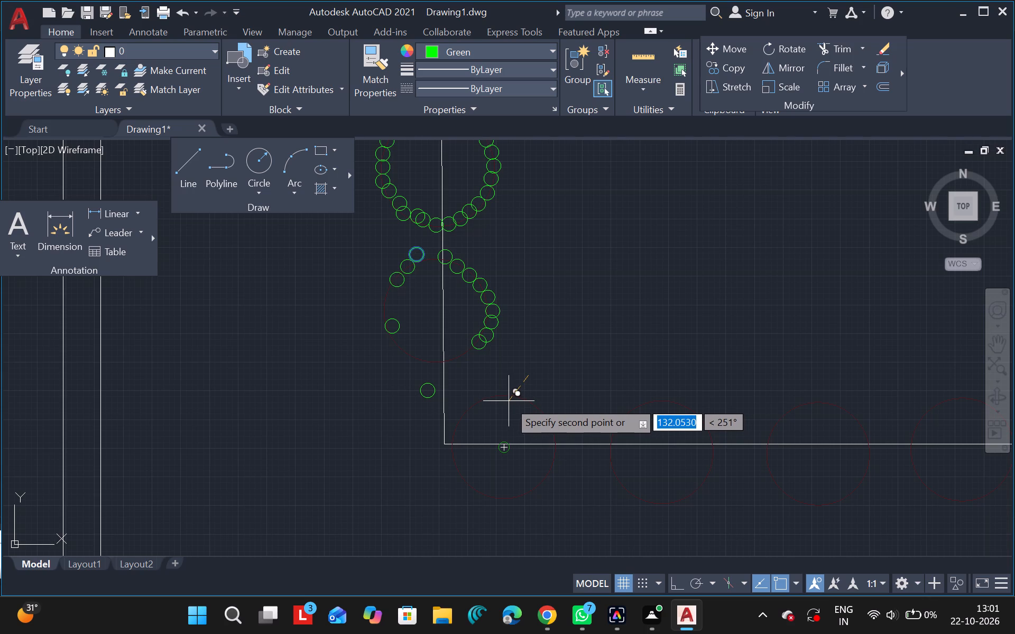
left_click_drag(509, 401, 496, 410)
left_click(496, 410)
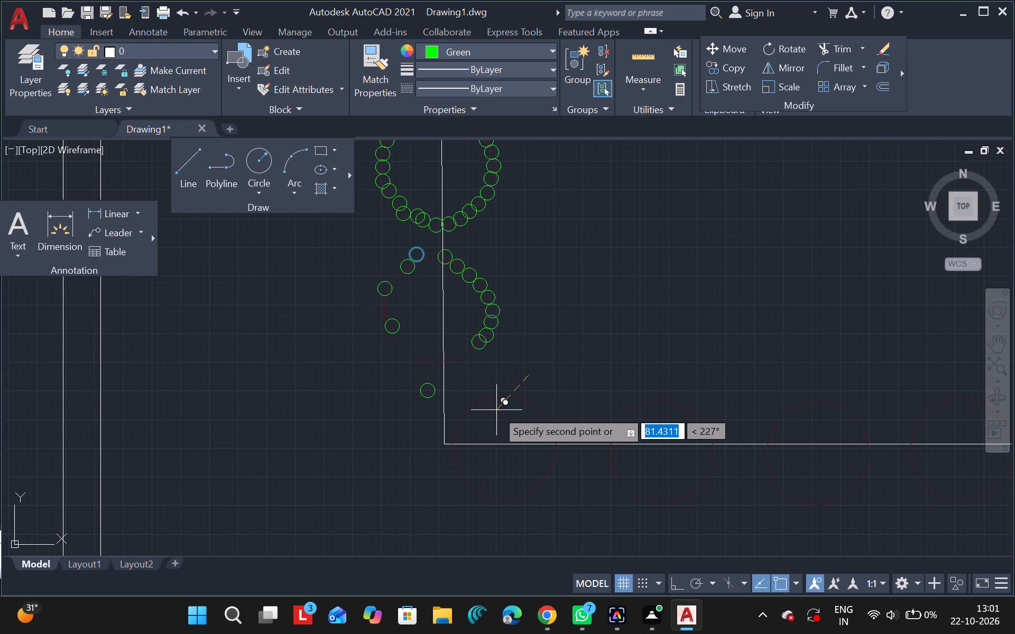
Place small green copies down the fourth circle's left side and along its lower-left arc.
left_click_drag(499, 426, 499, 431)
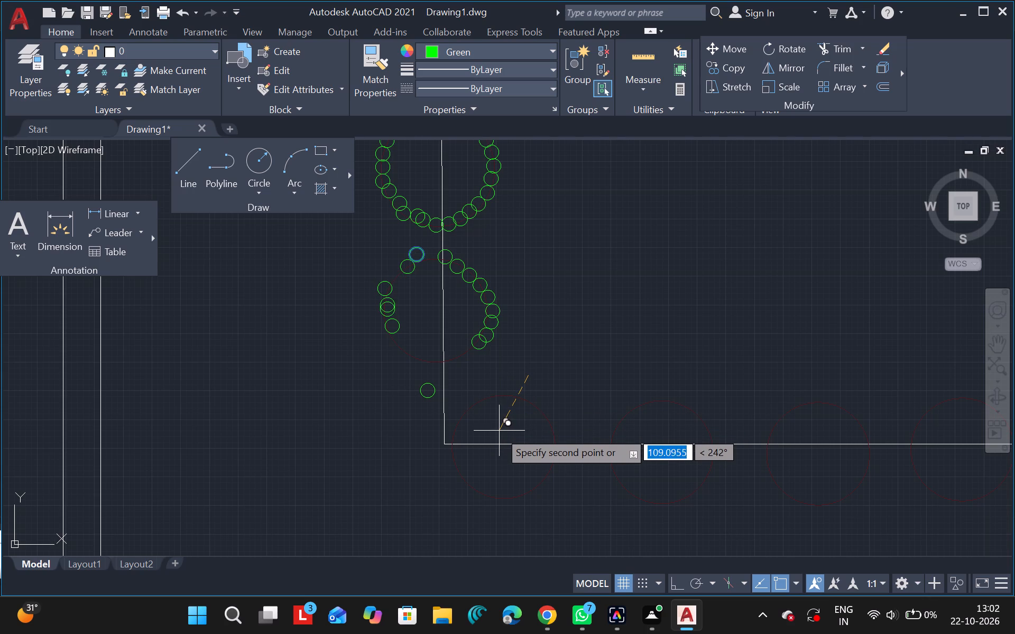
left_click_drag(499, 431, 499, 432)
left_click_drag(499, 432, 507, 456)
left_click_drag(507, 456, 515, 466)
left_click_drag(515, 466, 528, 482)
left_click_drag(528, 482, 578, 471)
Add small green copies on the fourth circle's lower-right and lower-left arcs toward the vertical line, ending the Copy command.
left_click(578, 471)
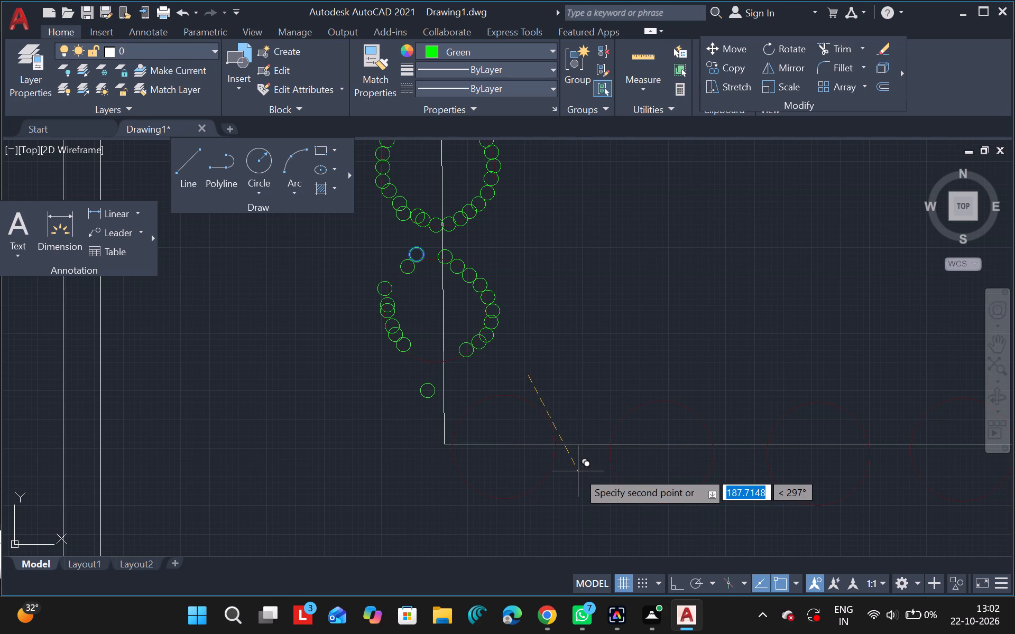
left_click_drag(567, 475, 555, 478)
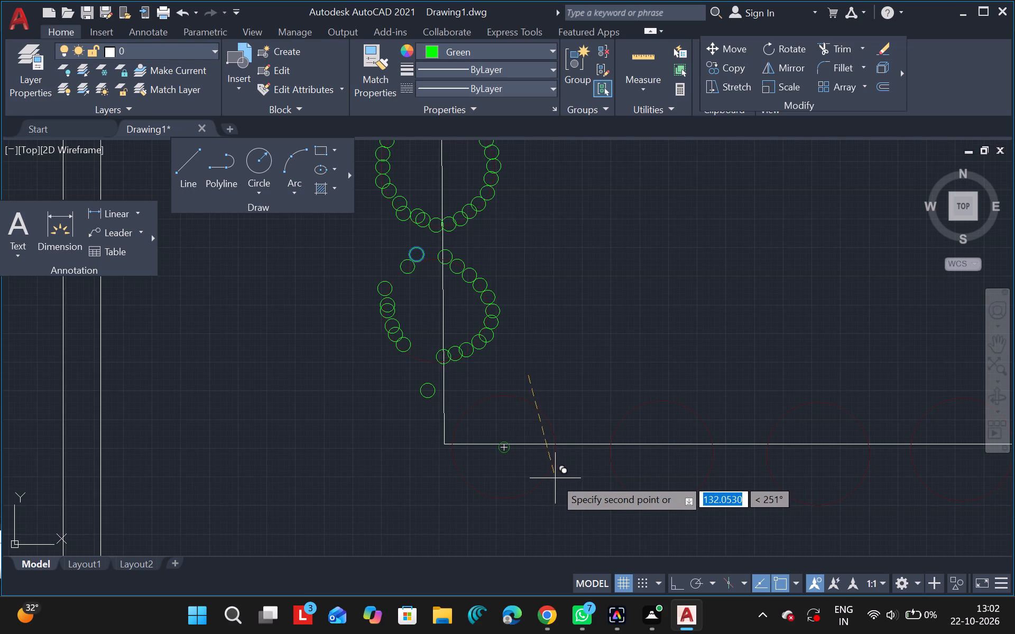
left_click_drag(555, 478, 552, 478)
left_click_drag(552, 478, 525, 469)
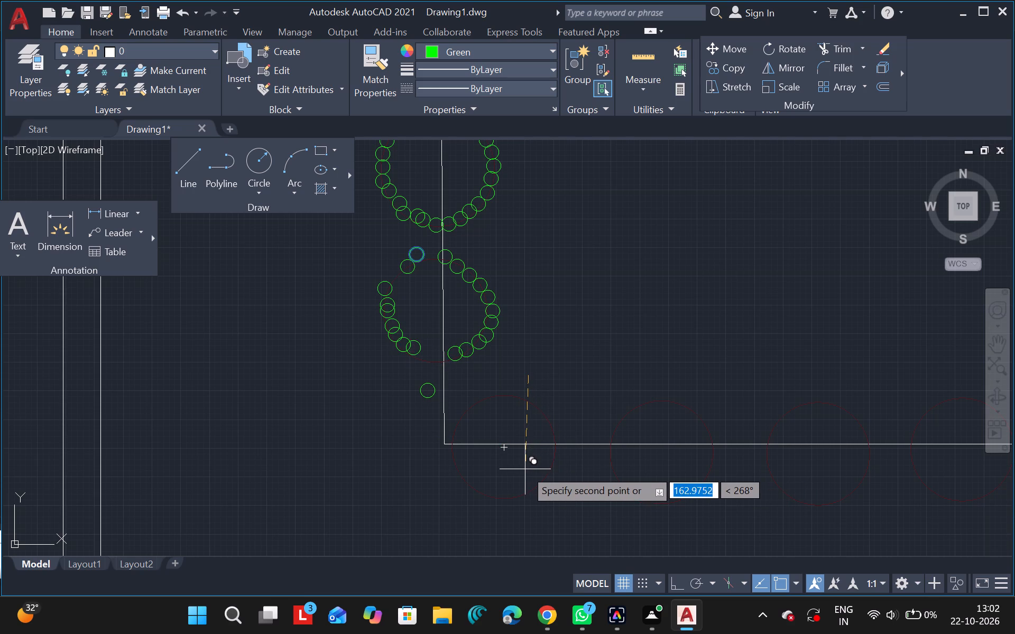
left_click_drag(525, 469, 524, 471)
left_click(524, 471)
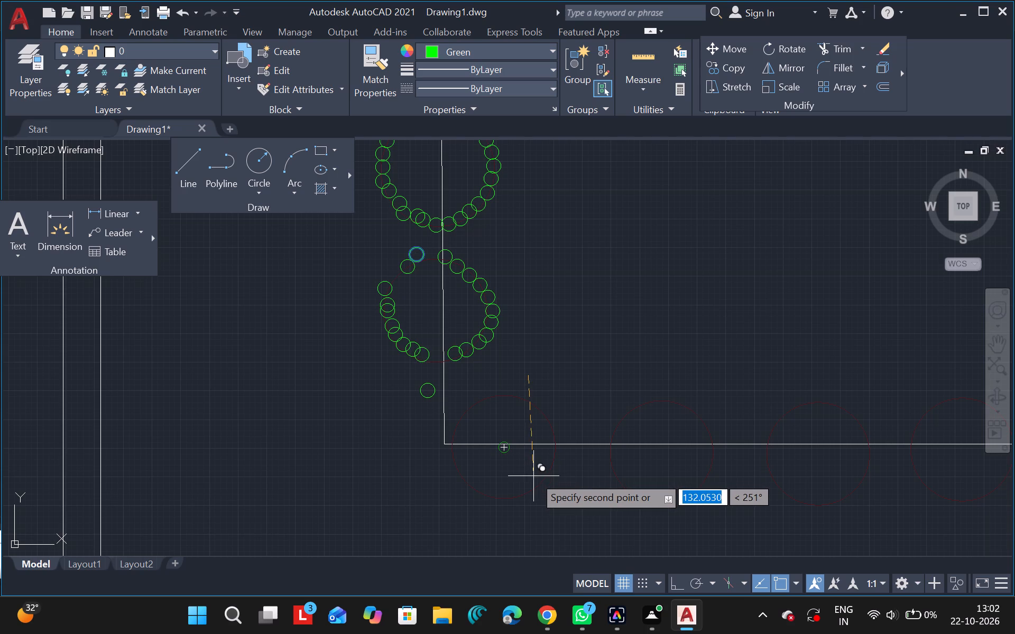
left_click(537, 480)
left_click_drag(534, 480, 529, 477)
key("Escape")
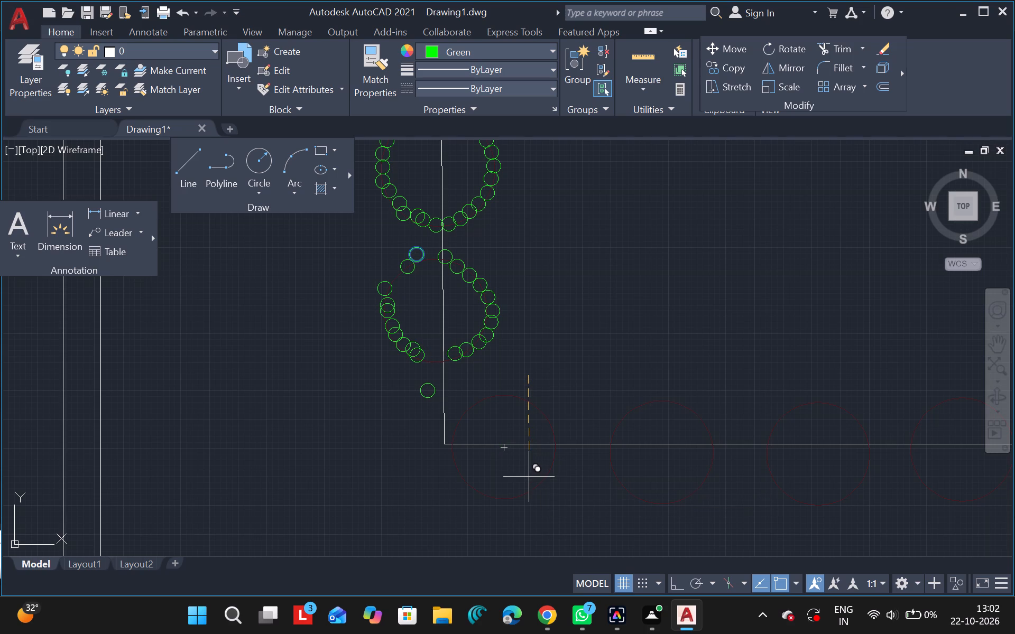
Delete the uppermost small green circle picked on the fourth circle's upper-left arc.
scroll(408, 281, "left", 1)
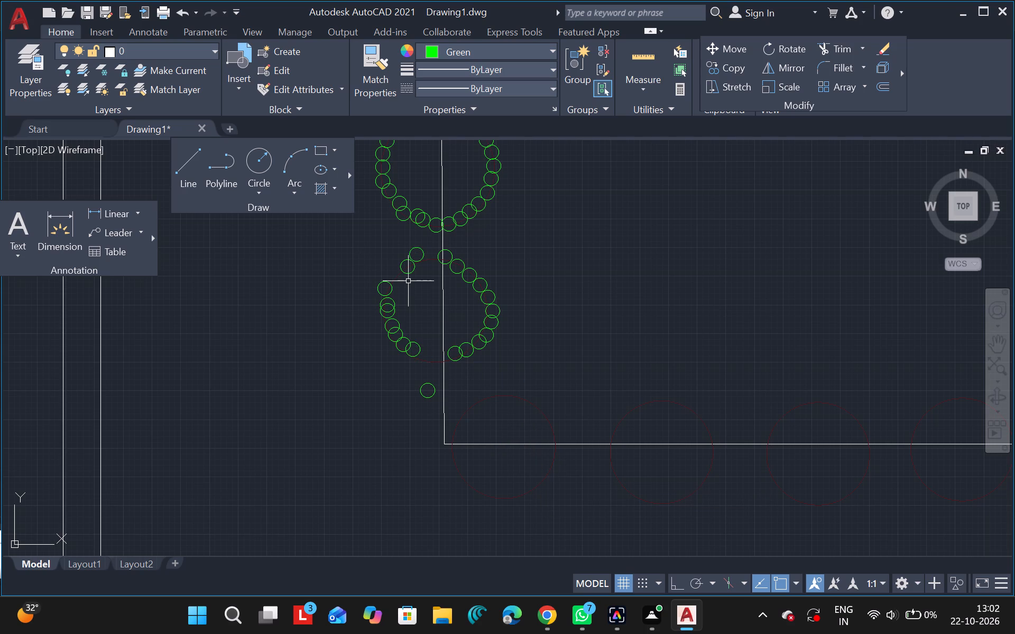
left_click_drag(408, 252, 518, 306)
key("Delete")
Copy the lowest small green circle on the fourth circle's lower-left arc to close the gap at the bottom, across the vertical line.
left_click_drag(417, 355, 518, 394)
type("co")
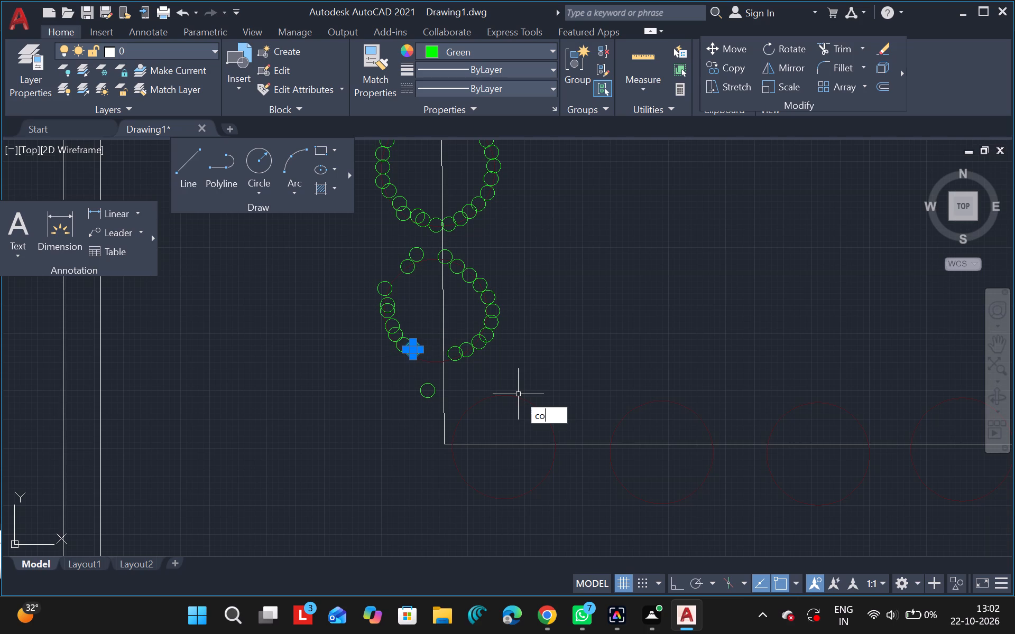
left_click(573, 430)
double_click(573, 430)
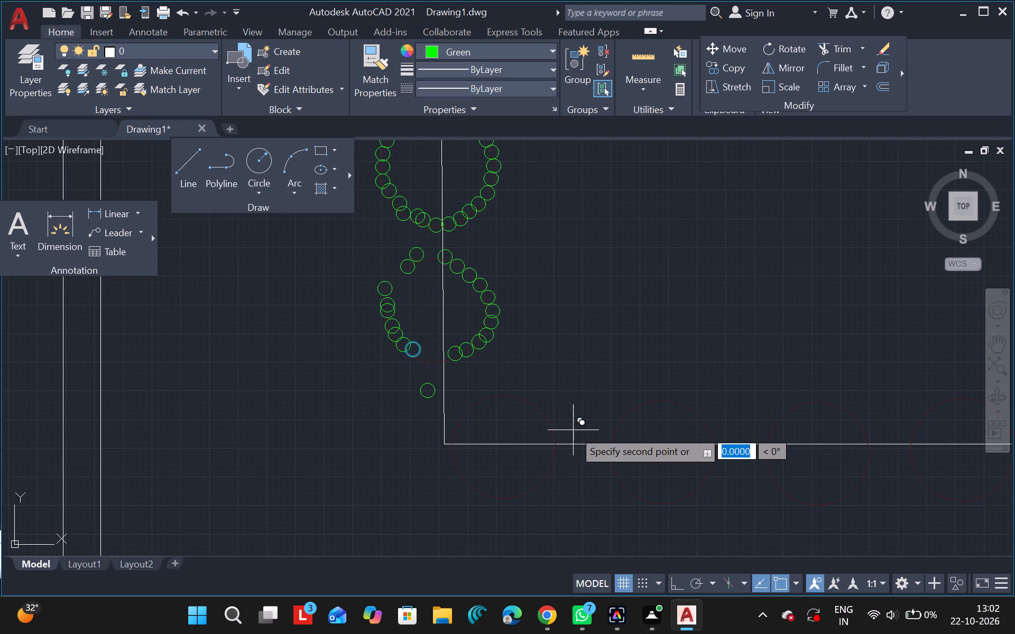
left_click_drag(585, 438, 605, 440)
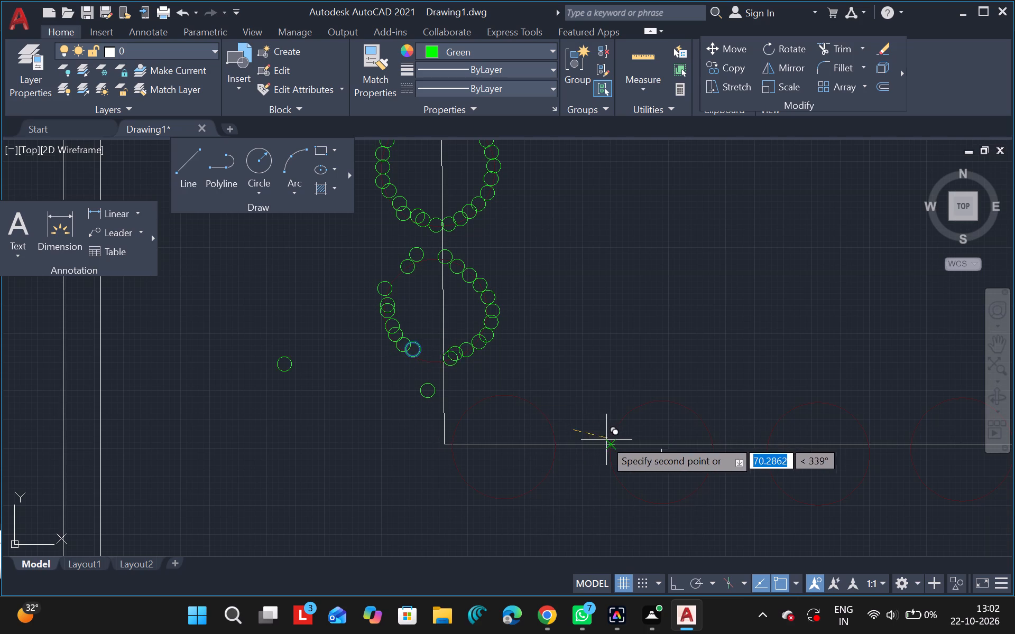
left_click_drag(605, 440, 602, 436)
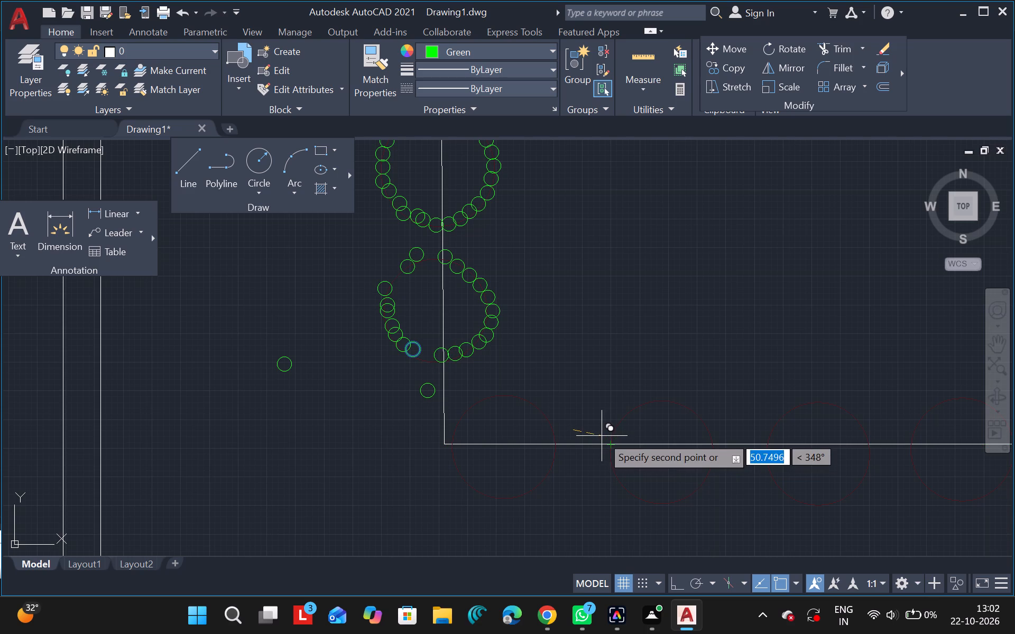
left_click_drag(602, 436, 586, 433)
left_click(586, 433)
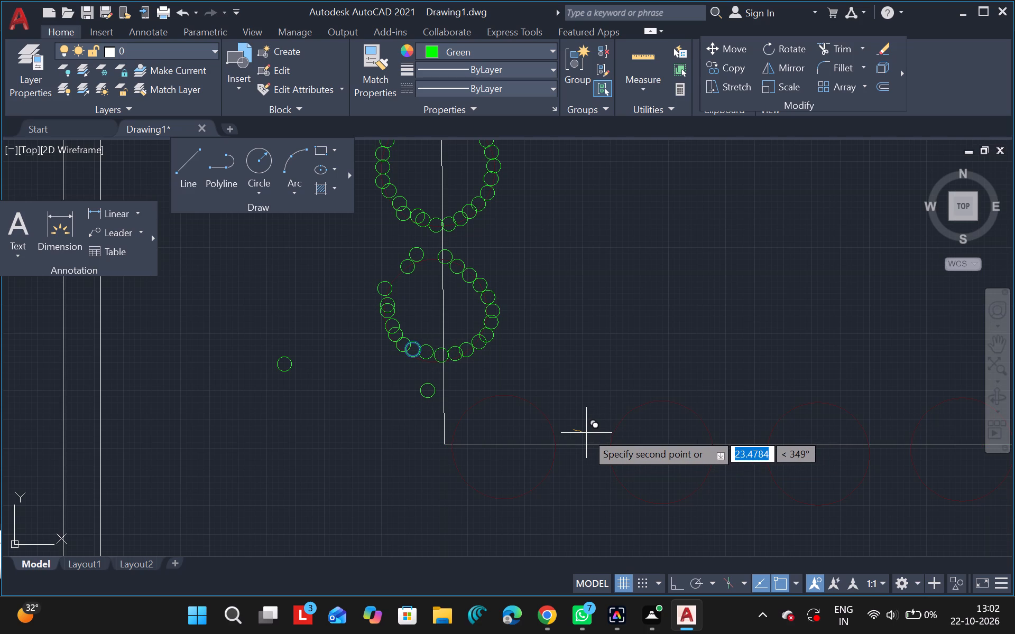
Fill the gaps on the fourth circle's upper-left arc with small green copies up to the vertical line, ending the Copy command.
left_click(551, 356)
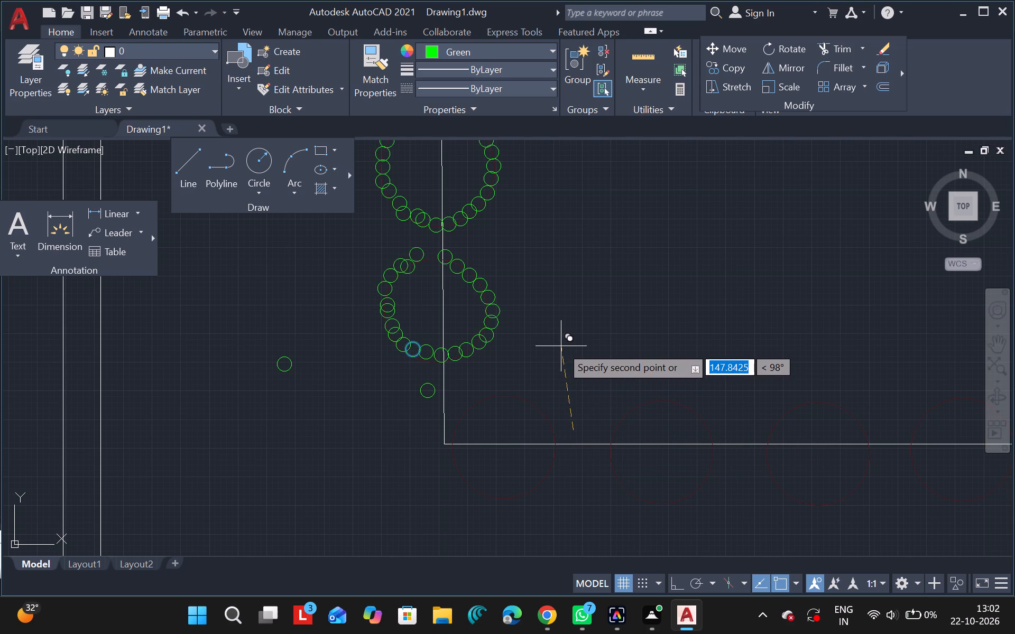
left_click_drag(561, 346, 578, 343)
left_click(578, 343)
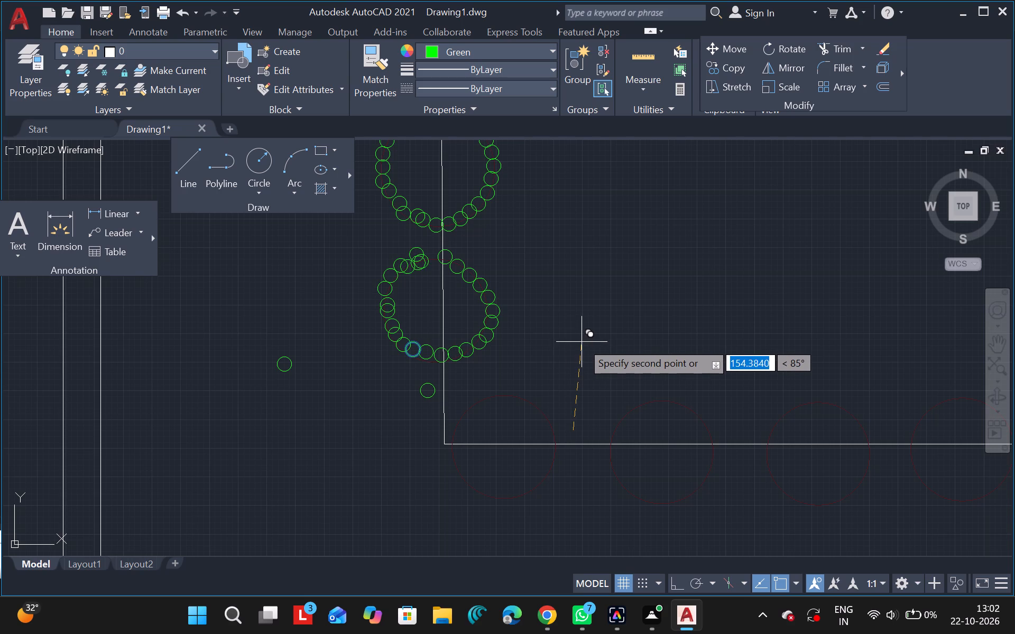
left_click_drag(583, 342, 588, 339)
left_click_drag(588, 339, 593, 339)
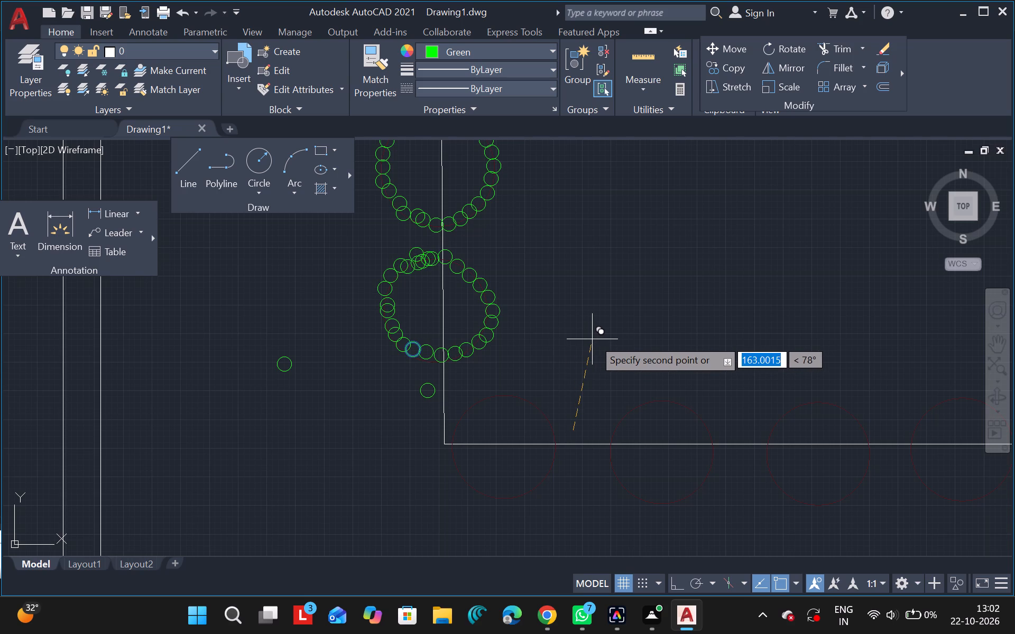
left_click_drag(593, 339, 594, 339)
left_click(594, 339)
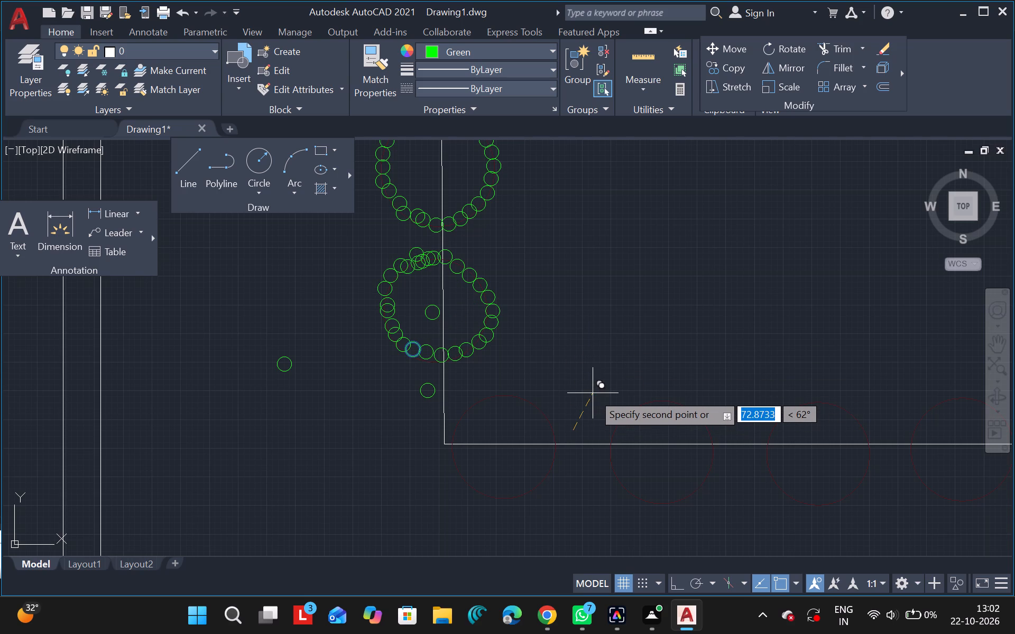
key("grave")
key("Escape")
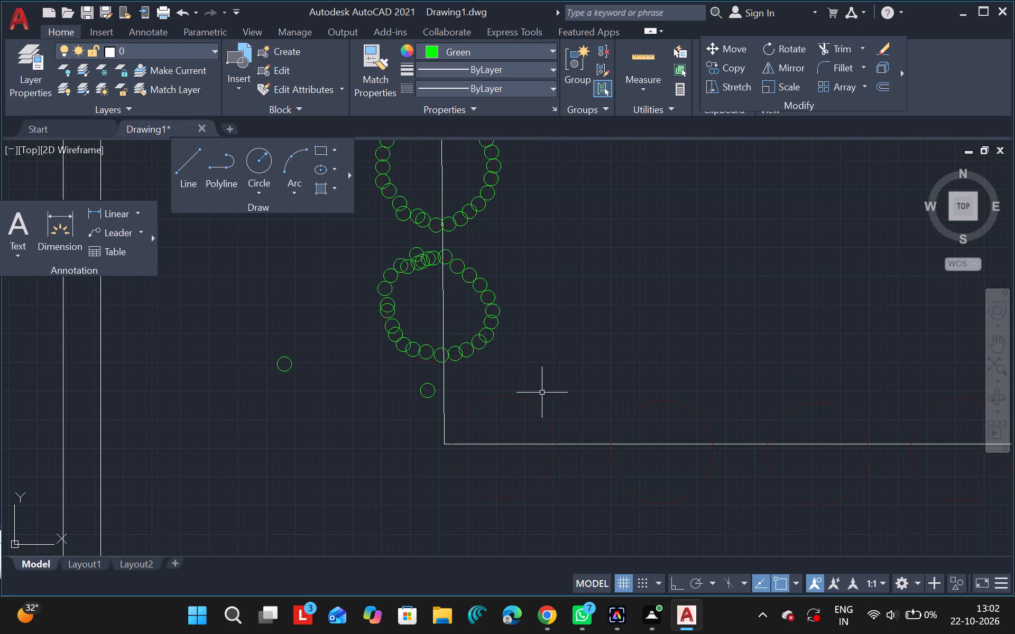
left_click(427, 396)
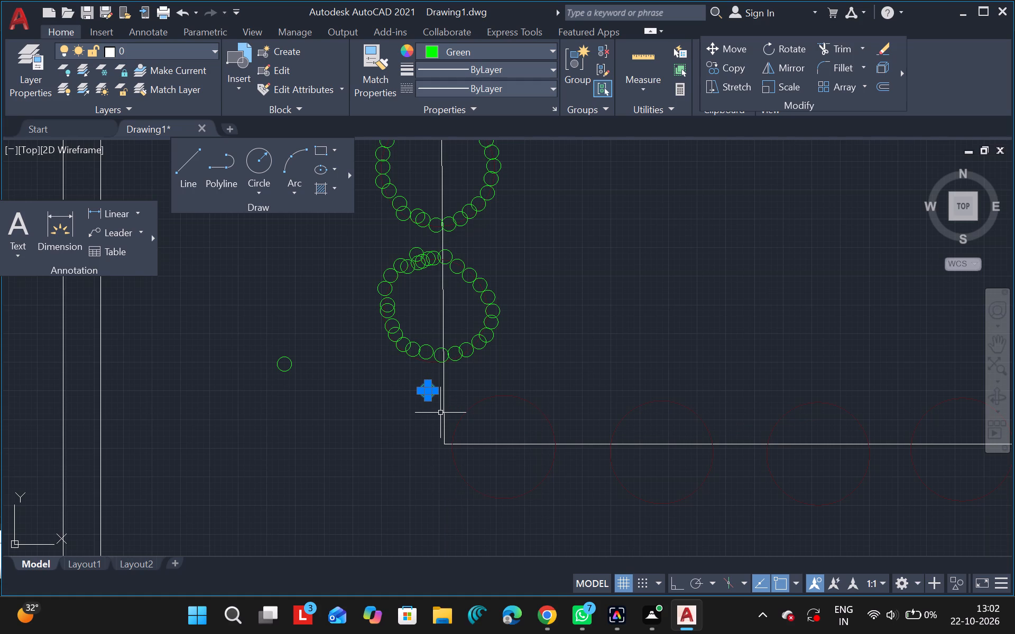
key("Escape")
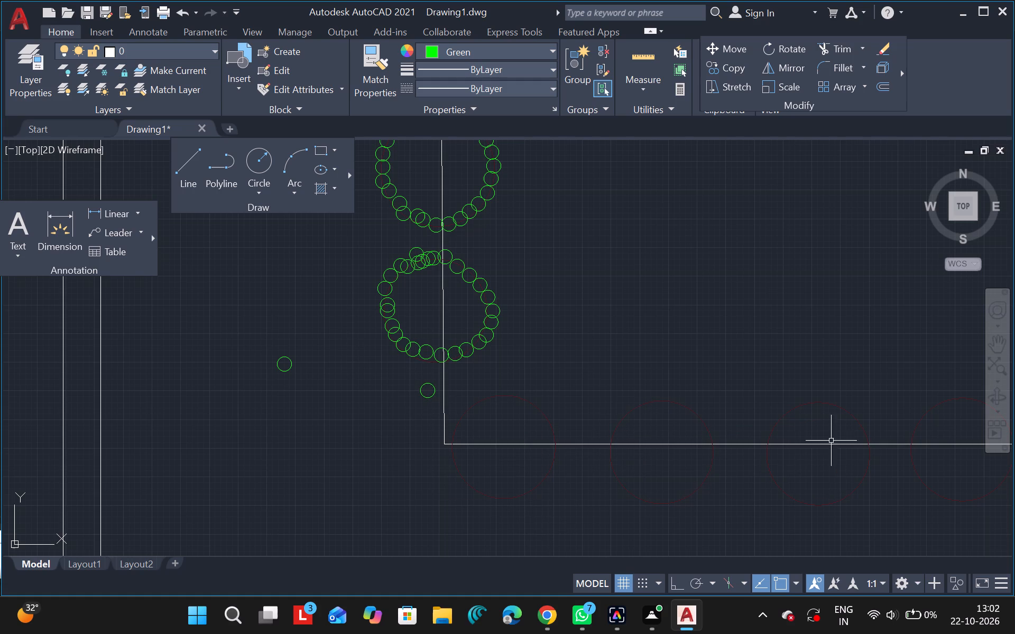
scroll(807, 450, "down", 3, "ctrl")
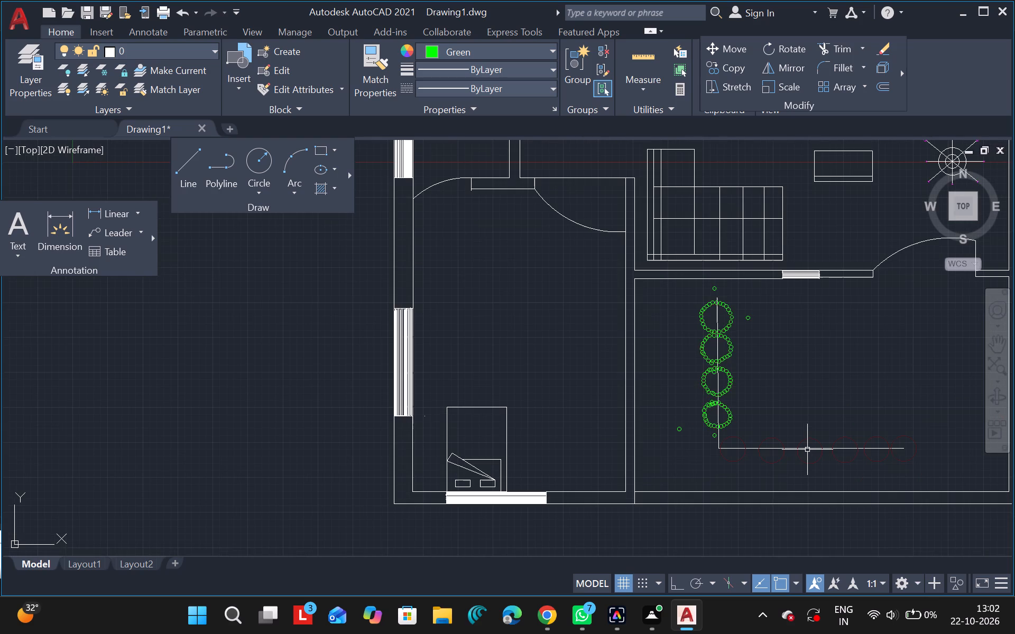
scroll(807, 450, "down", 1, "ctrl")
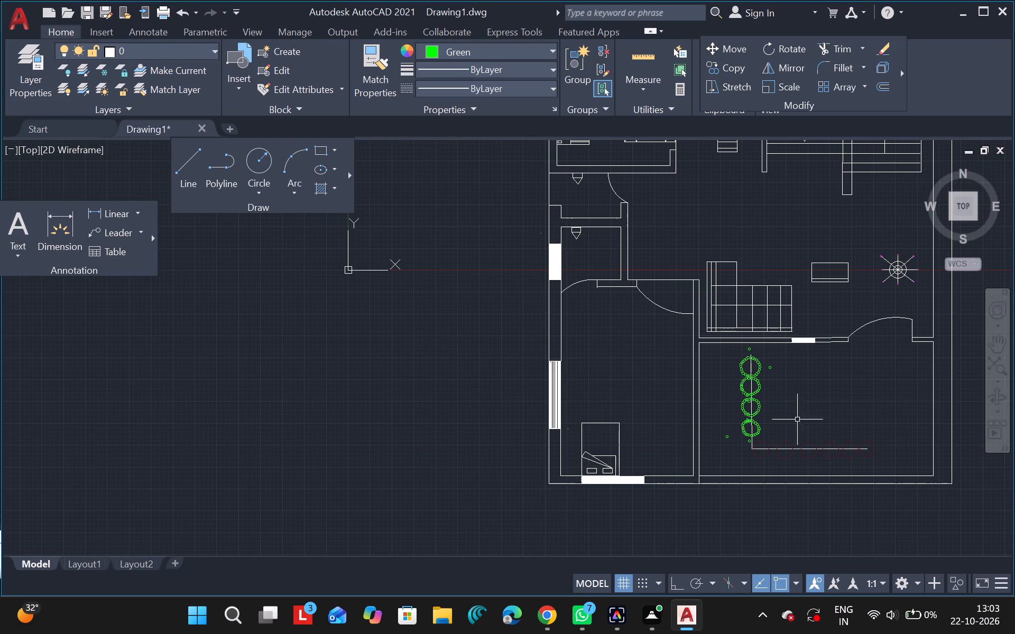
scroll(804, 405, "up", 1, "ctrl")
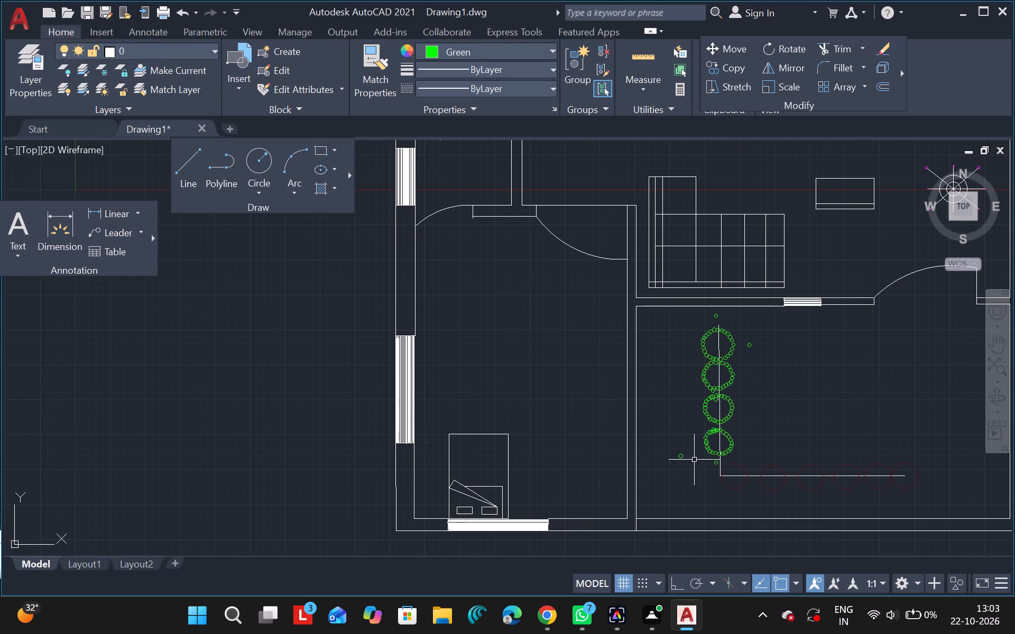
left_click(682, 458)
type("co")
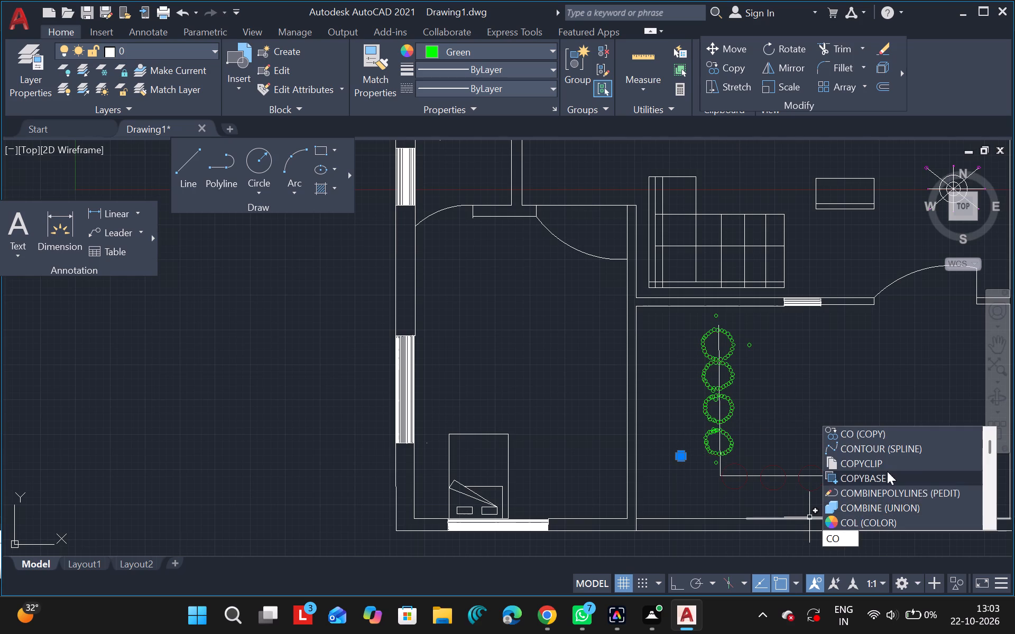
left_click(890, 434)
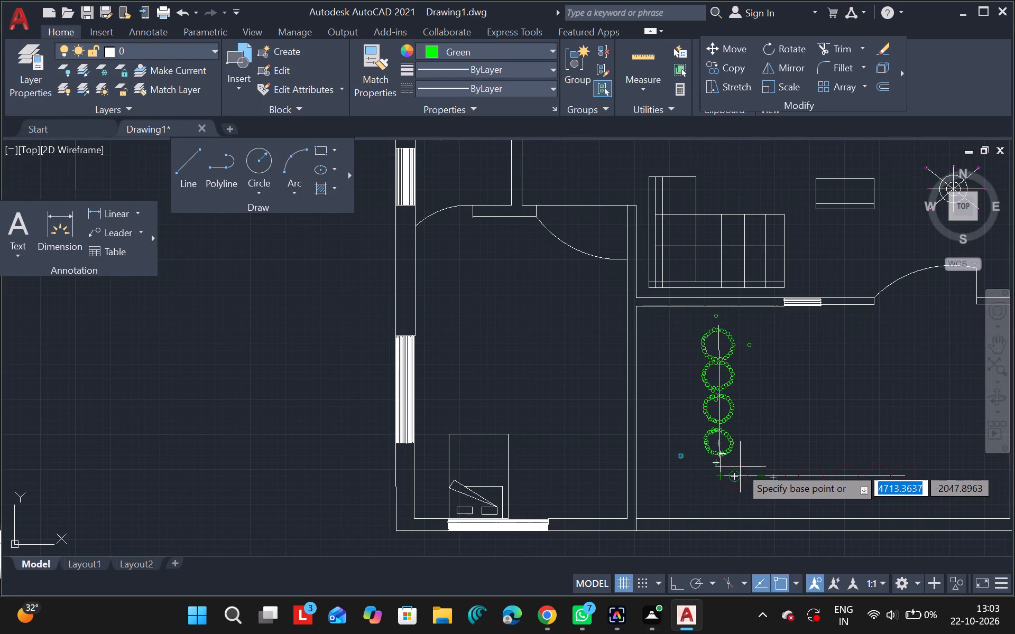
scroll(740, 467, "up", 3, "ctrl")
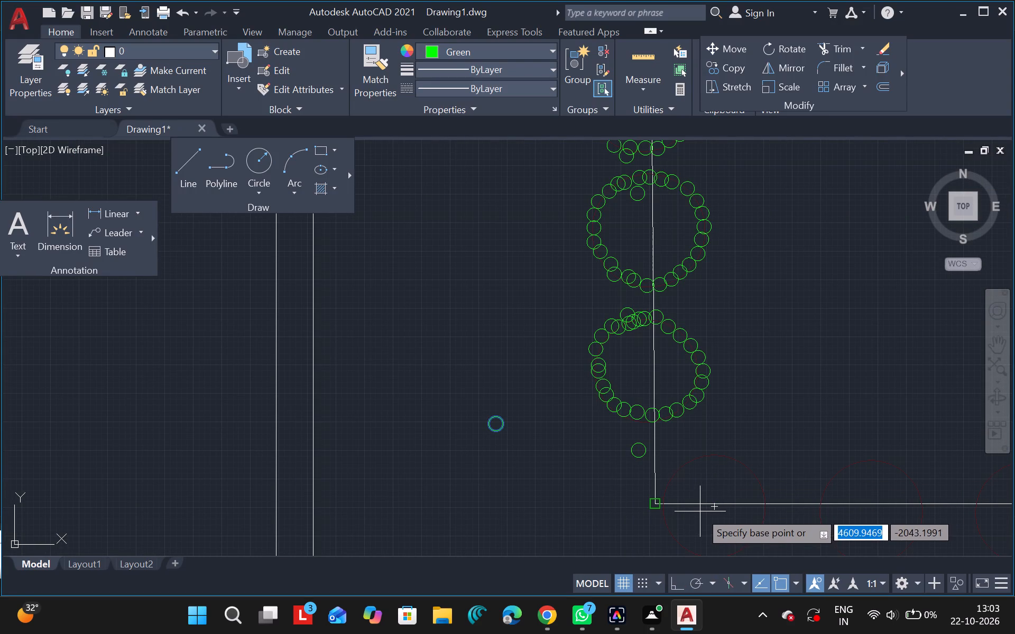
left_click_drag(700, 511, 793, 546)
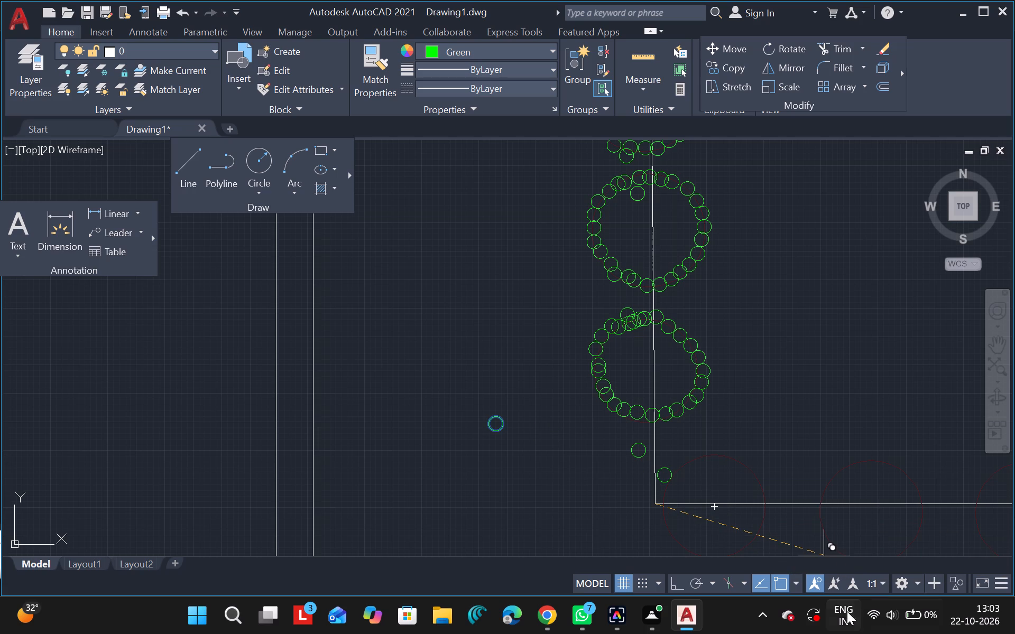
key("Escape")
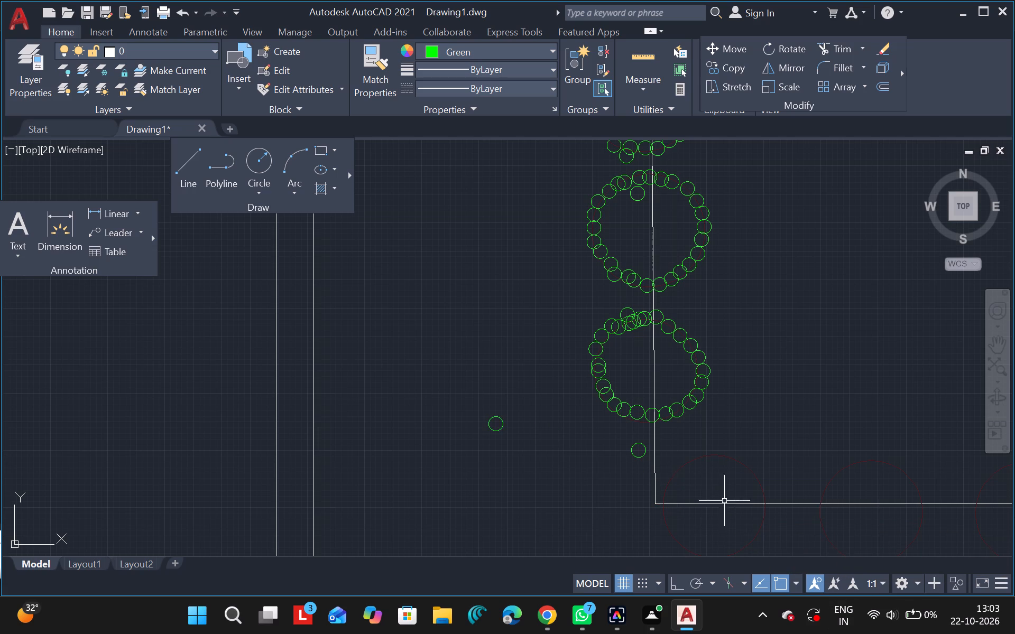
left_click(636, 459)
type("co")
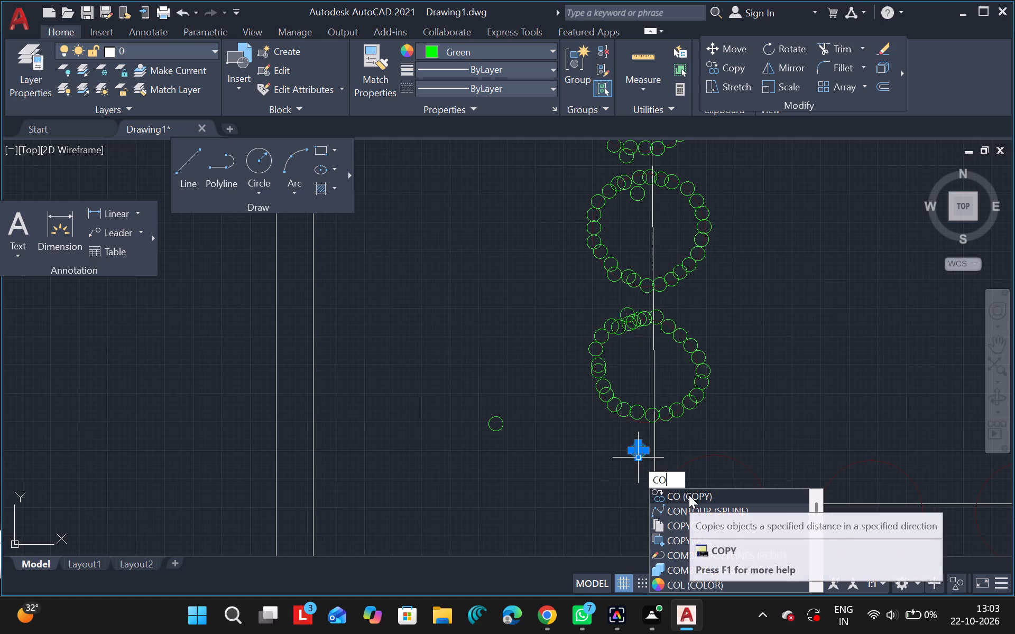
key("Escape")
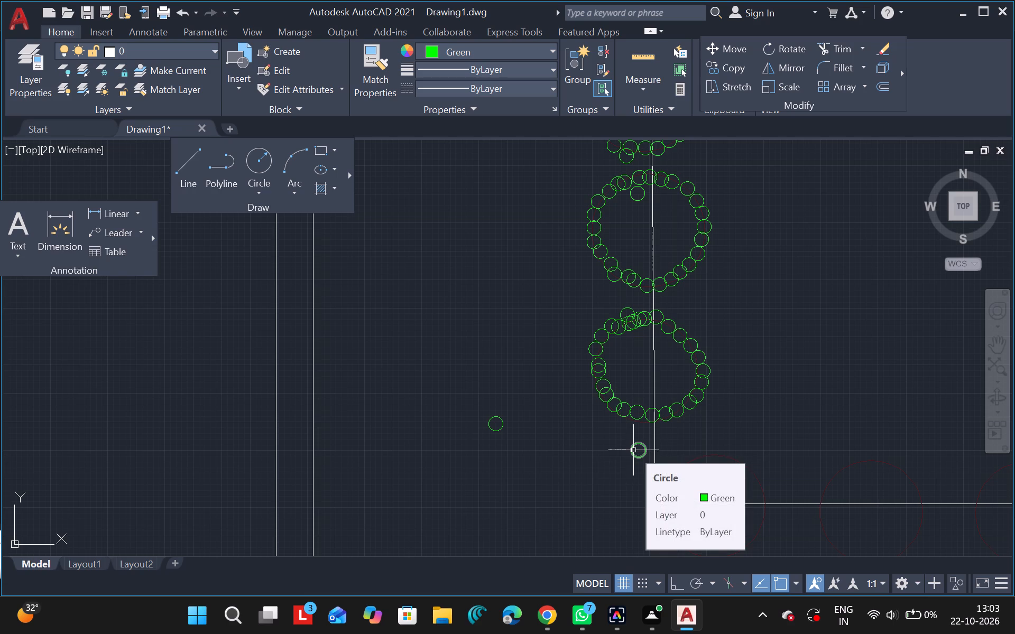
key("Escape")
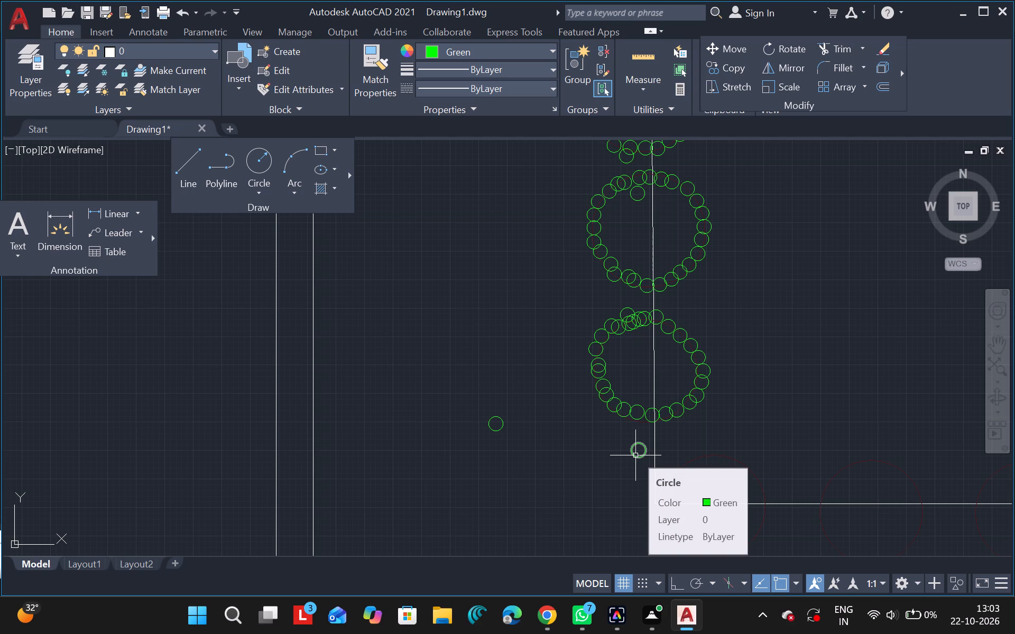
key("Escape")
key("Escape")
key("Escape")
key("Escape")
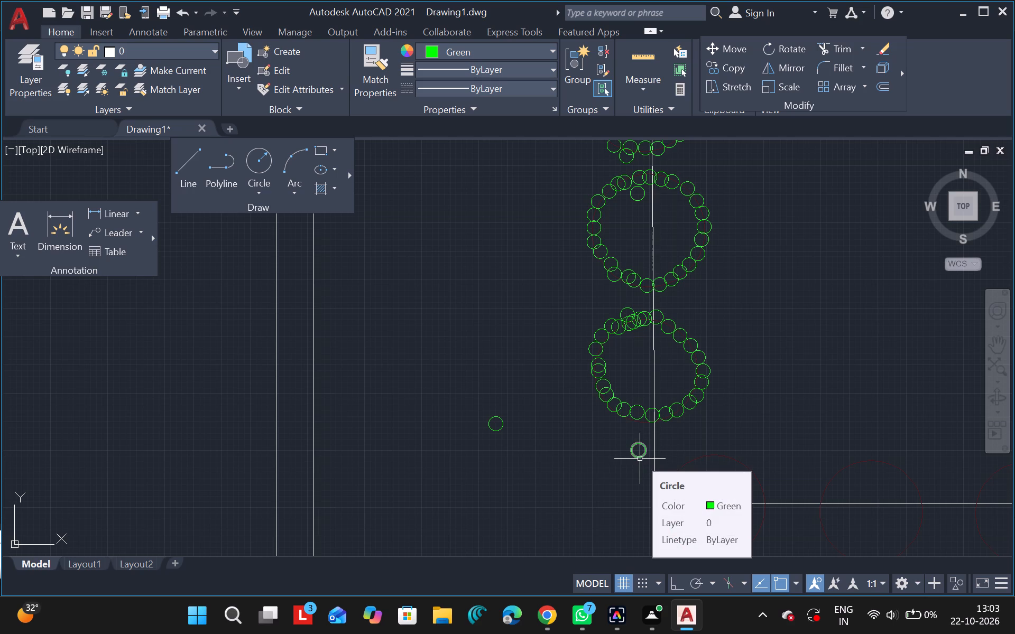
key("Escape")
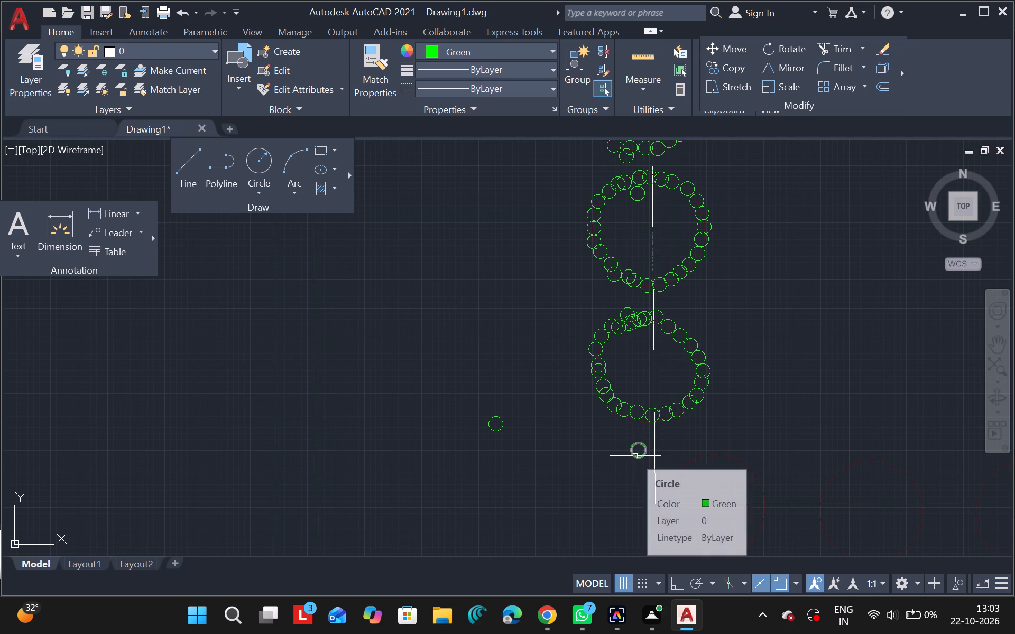
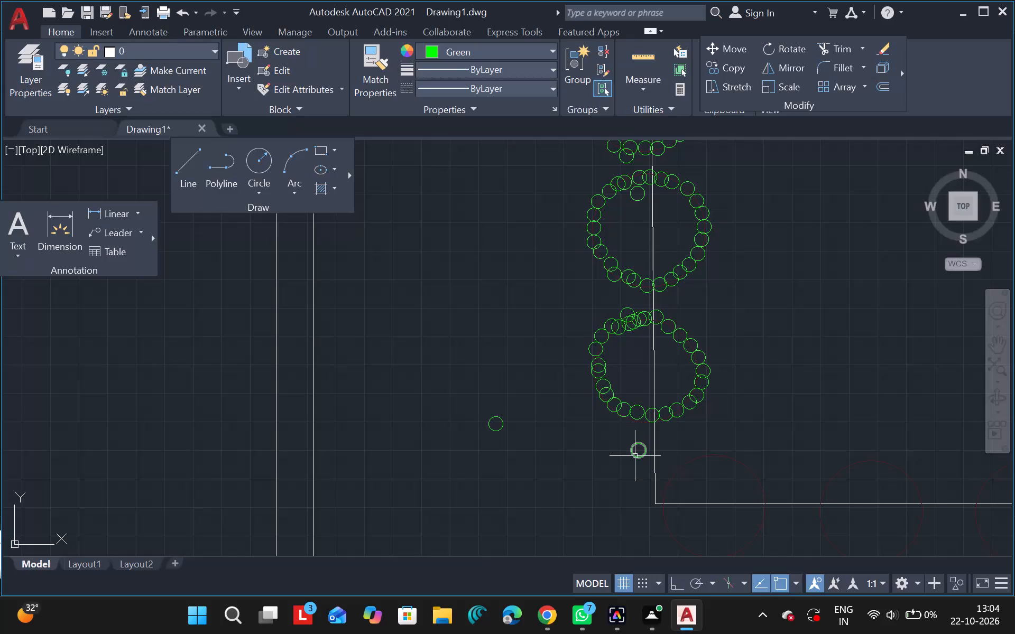
Copy the small green circle below the lowest ring onto the dashed red guide circle at the white line's corner.
left_click(635, 456)
type("co")
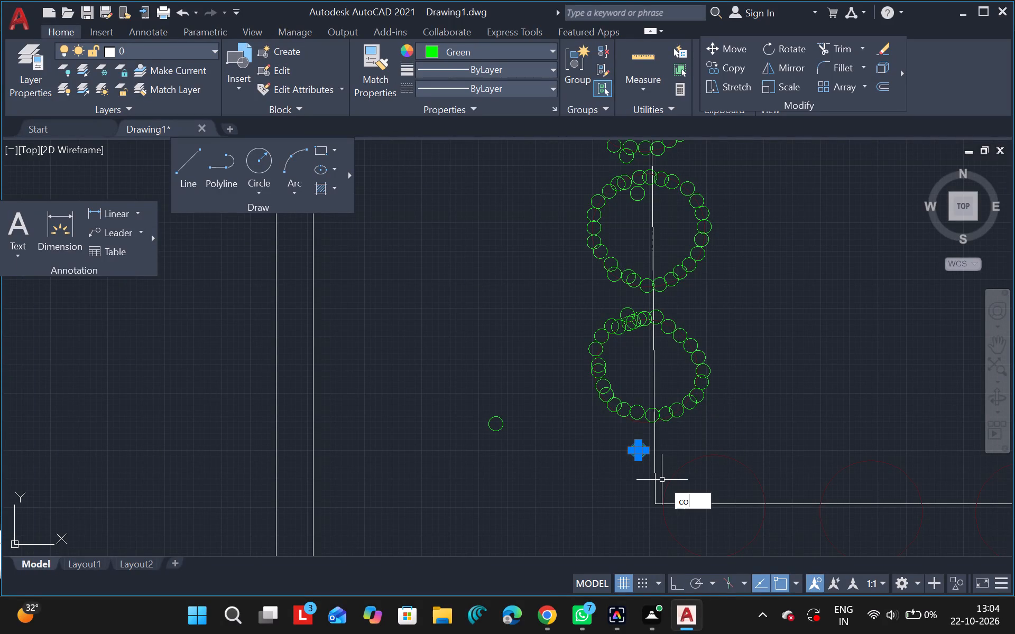
left_click(703, 516)
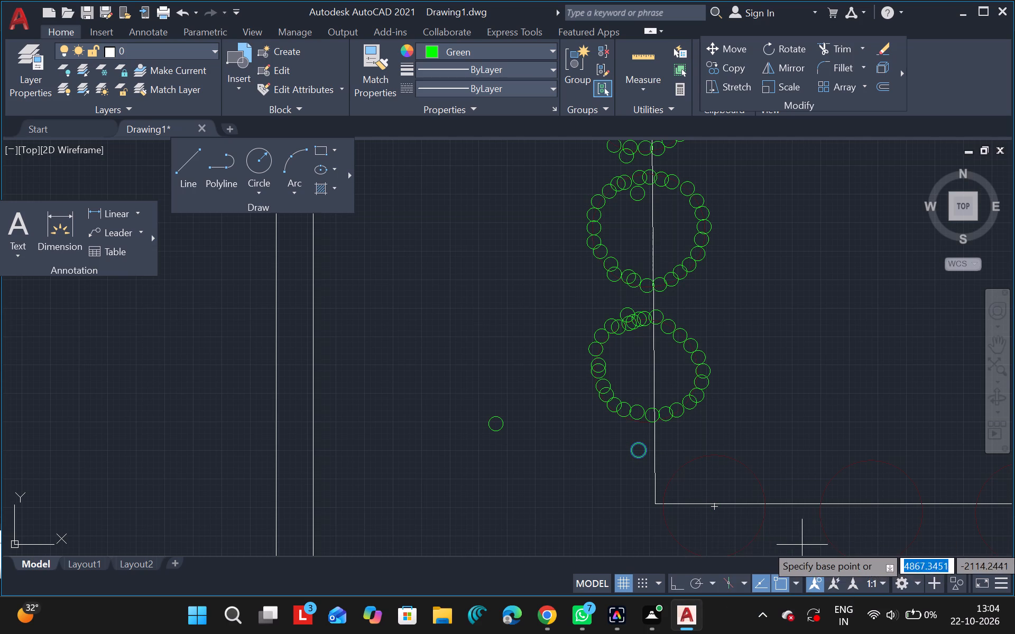
left_click(773, 530)
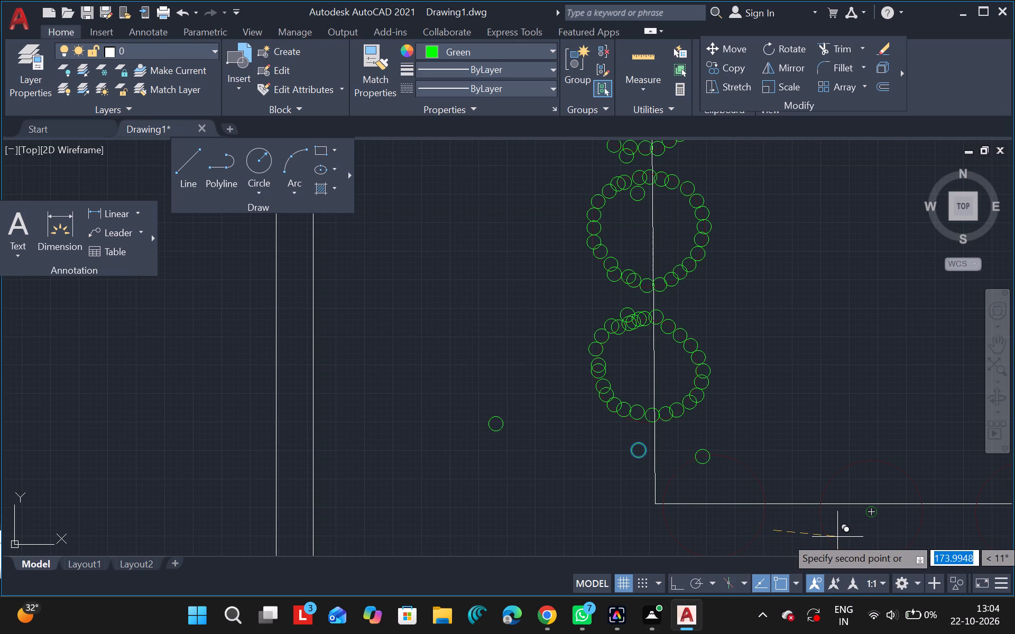
left_click_drag(837, 537, 808, 549)
left_click(808, 549)
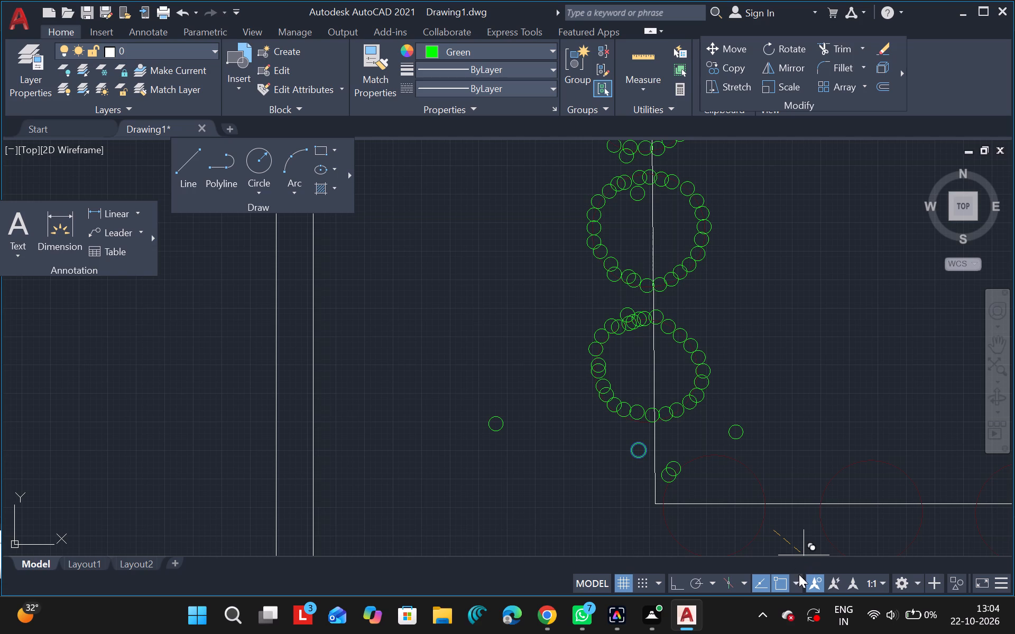
left_click_drag(799, 574, 866, 527)
left_click_drag(866, 527, 821, 485)
scroll(821, 485, "down", 3, "ctrl")
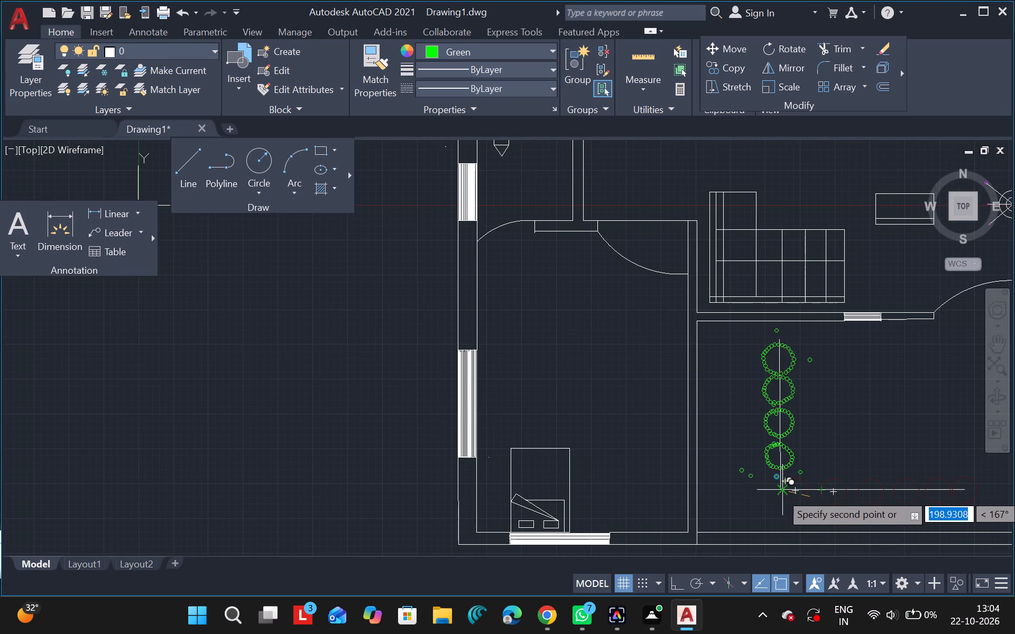
scroll(799, 488, "up", 5, "ctrl")
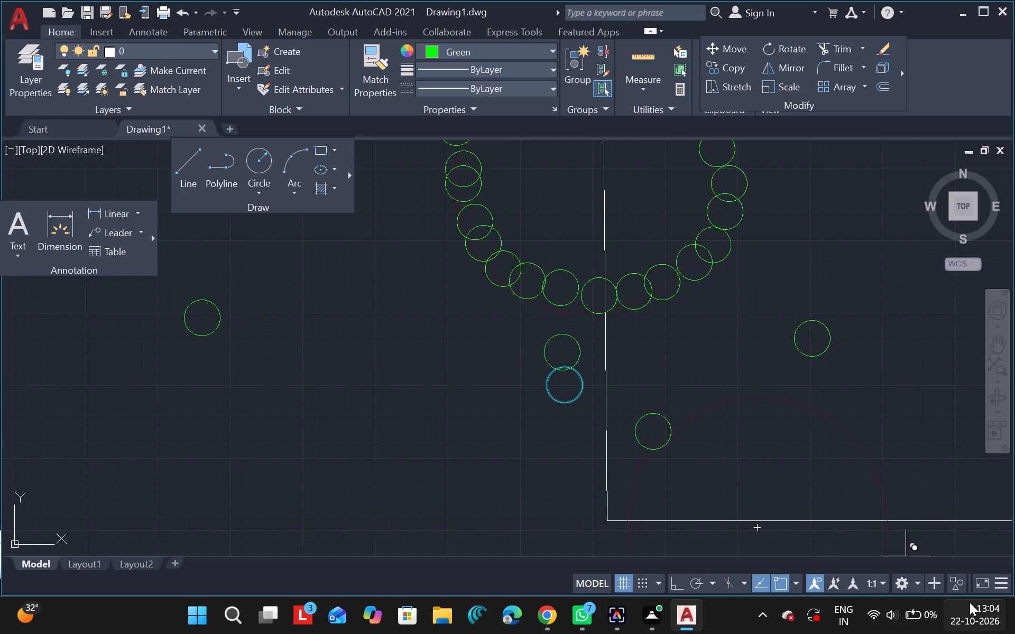
key("Escape")
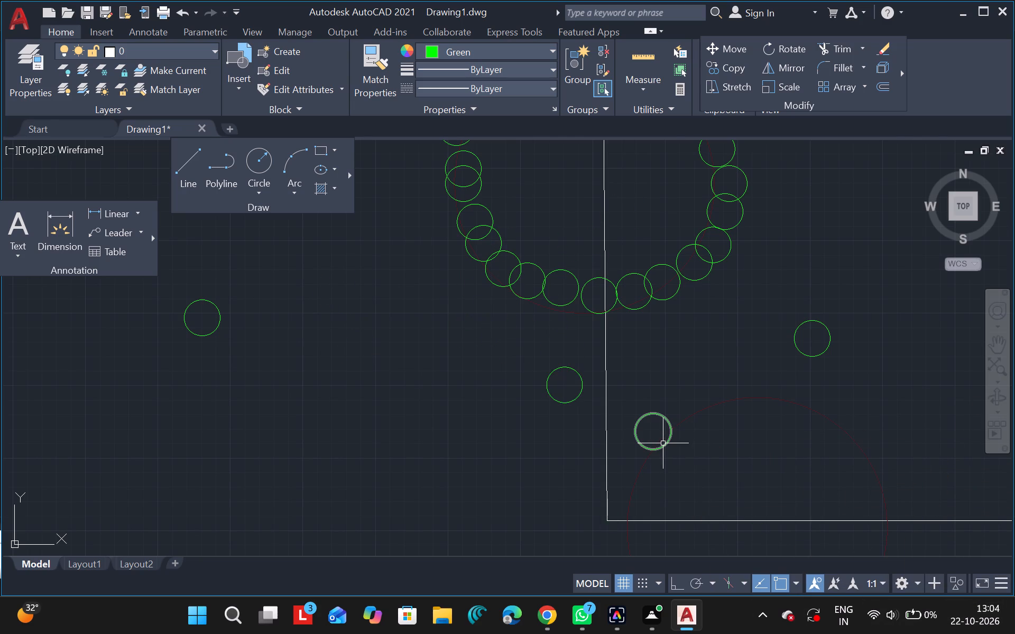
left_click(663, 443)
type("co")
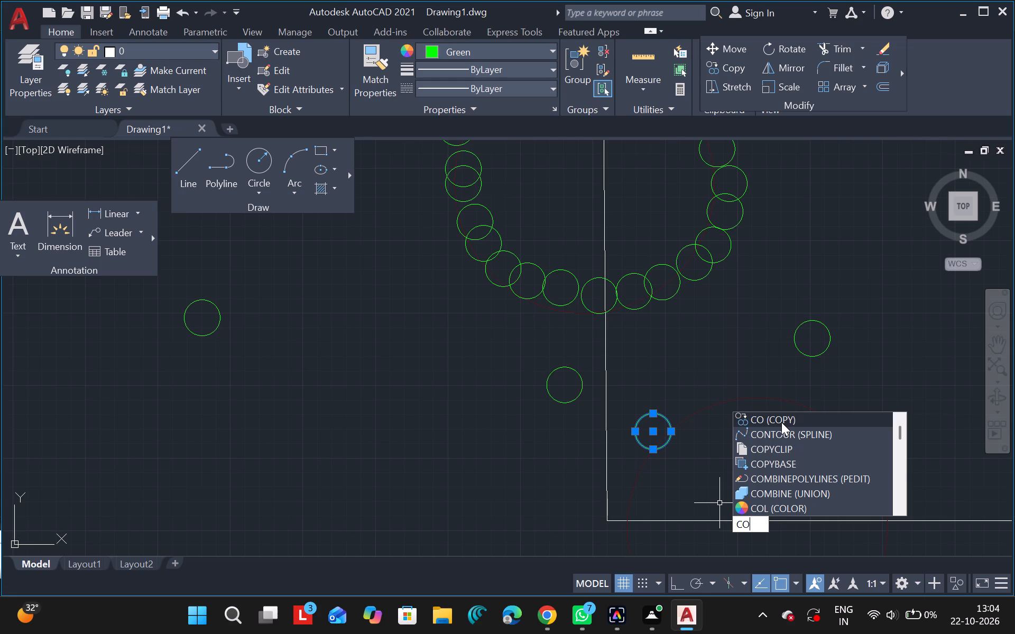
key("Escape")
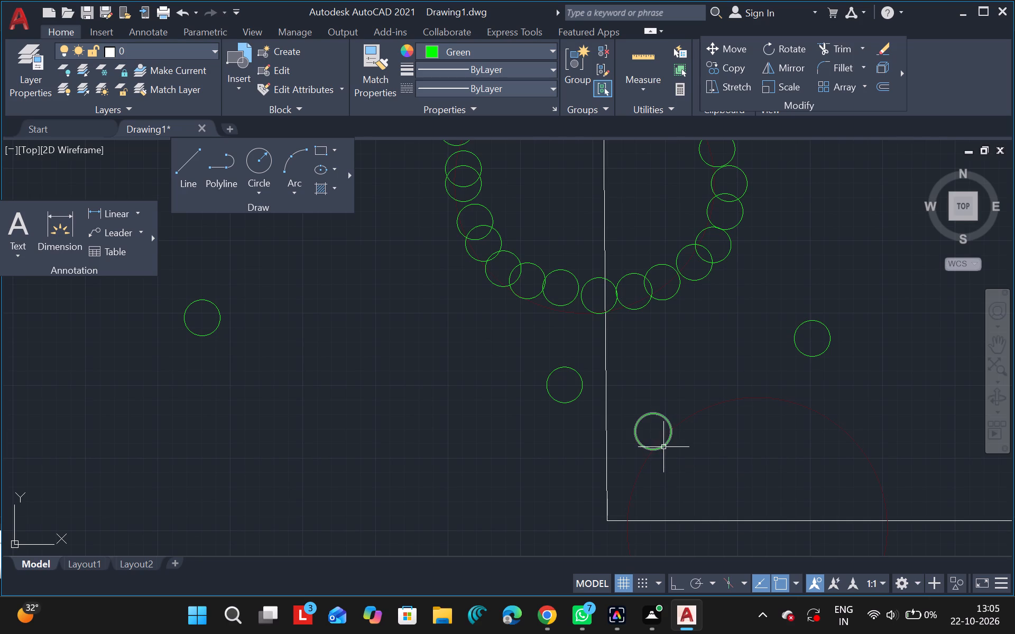
Copy the green circle on the guide circle's upper-left edge downward along the guide's left side.
left_click(662, 444)
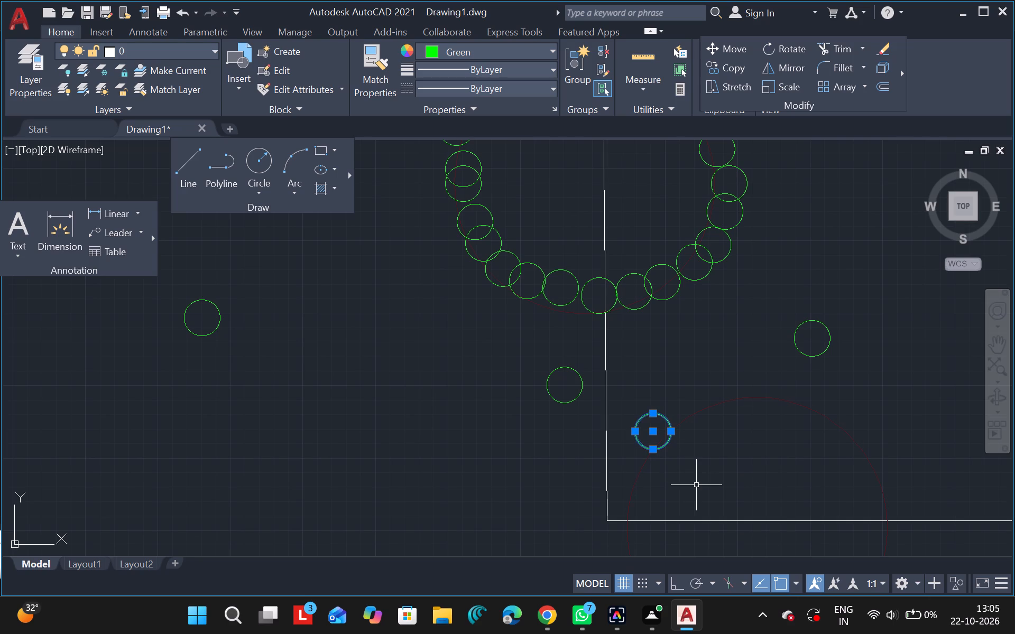
type("co")
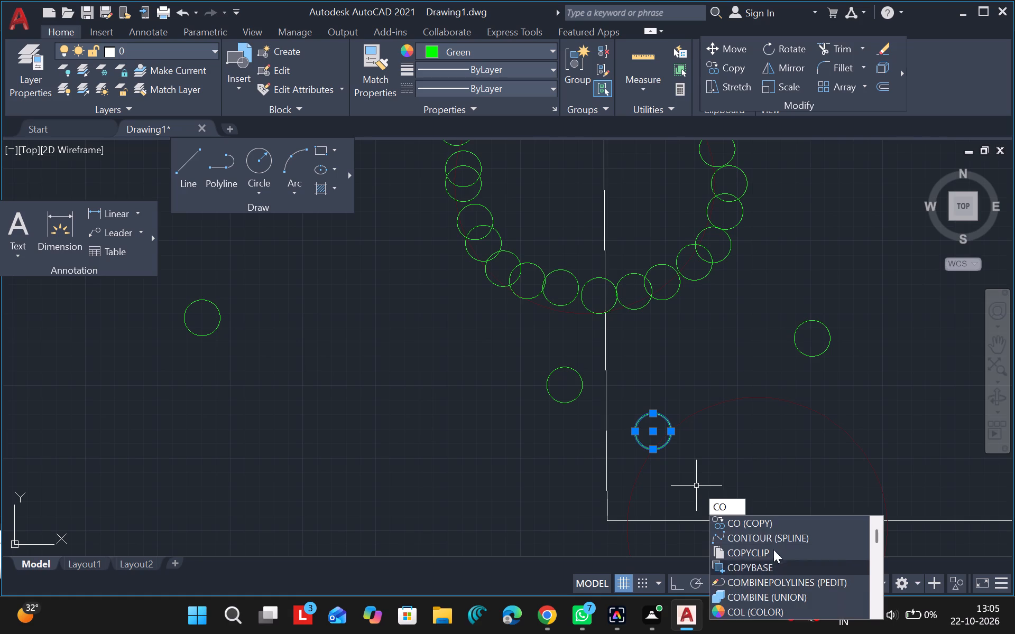
left_click(772, 523)
left_click_drag(785, 505, 786, 510)
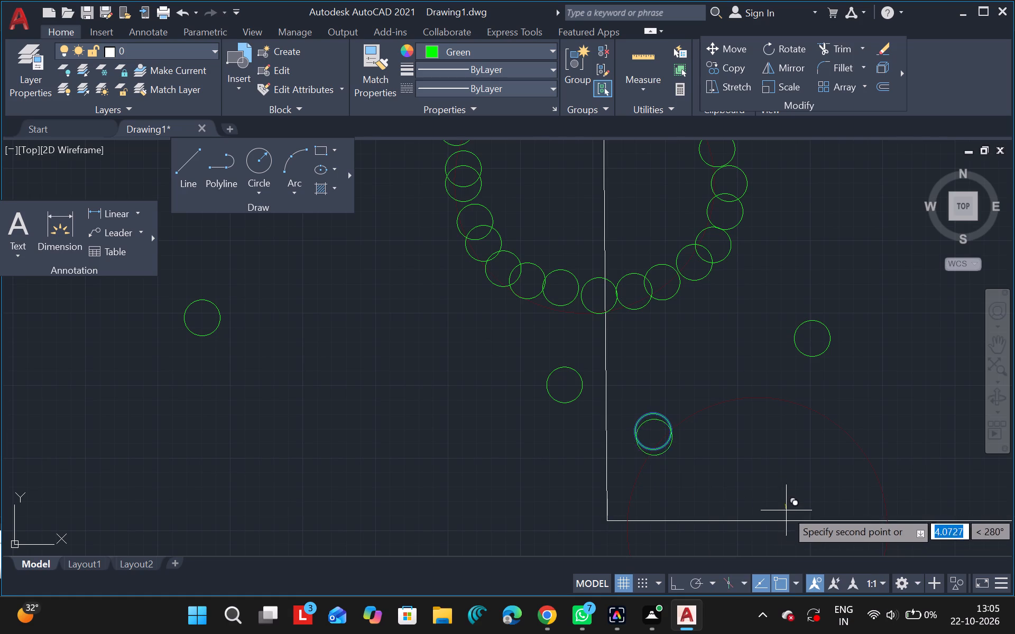
left_click_drag(786, 510, 777, 538)
left_click_drag(777, 538, 767, 560)
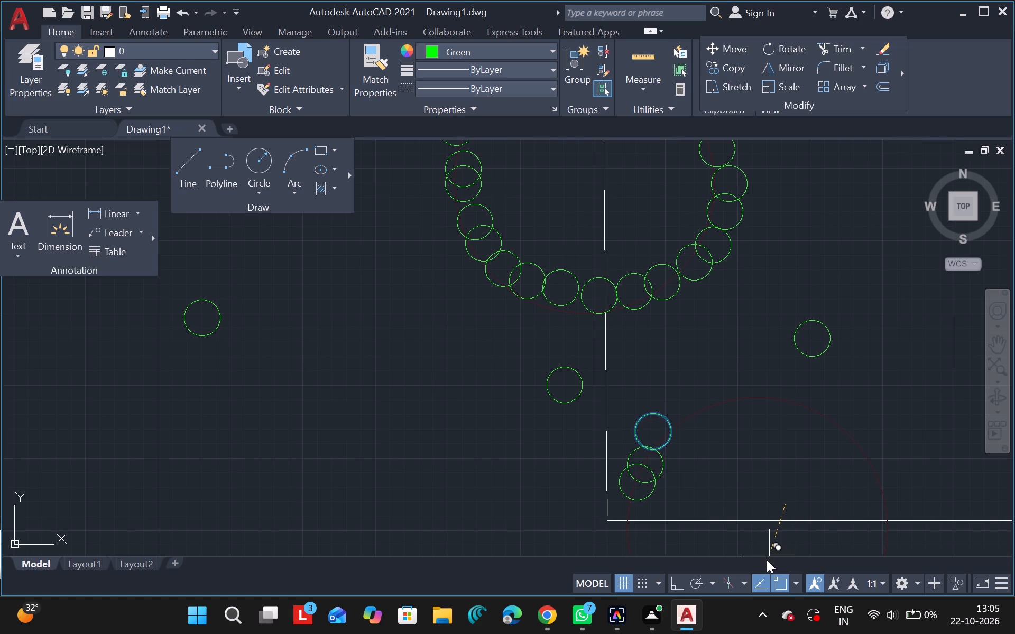
left_click_drag(767, 560, 761, 581)
left_click(761, 581)
Place further green circle copies along the guide circle's upper-left arc up to its top, and one on its right side.
scroll(761, 581, "down", 11, "ctrl")
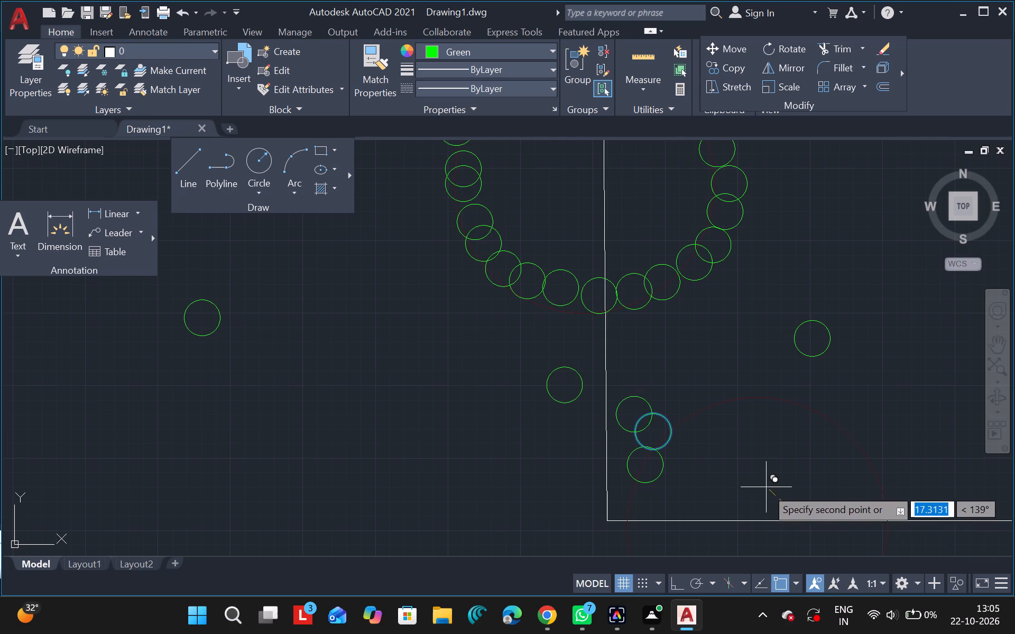
scroll(788, 534, "down", 1, "ctrl")
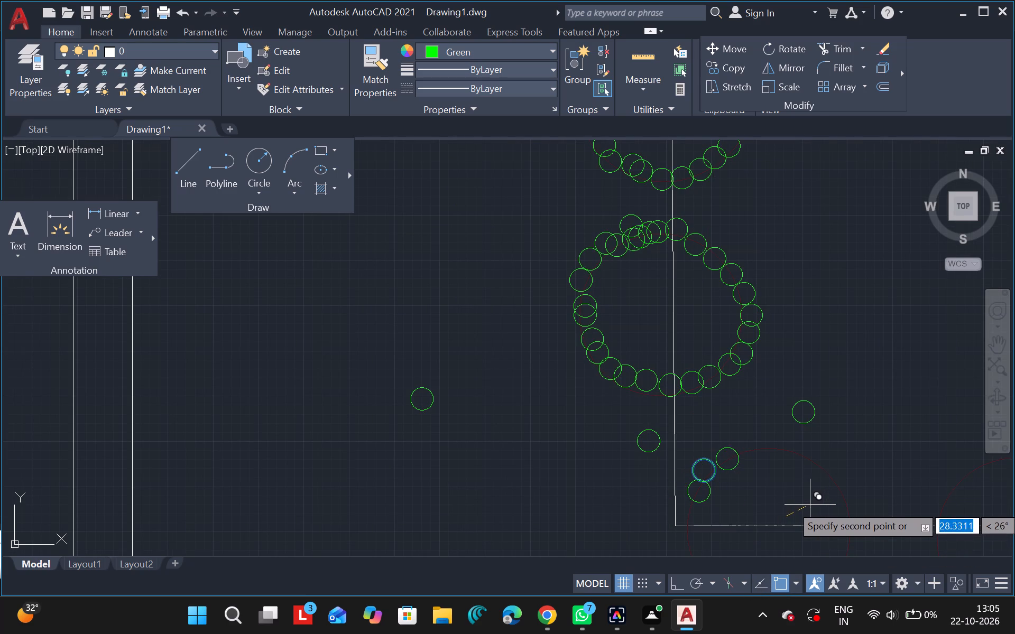
left_click_drag(808, 505, 827, 494)
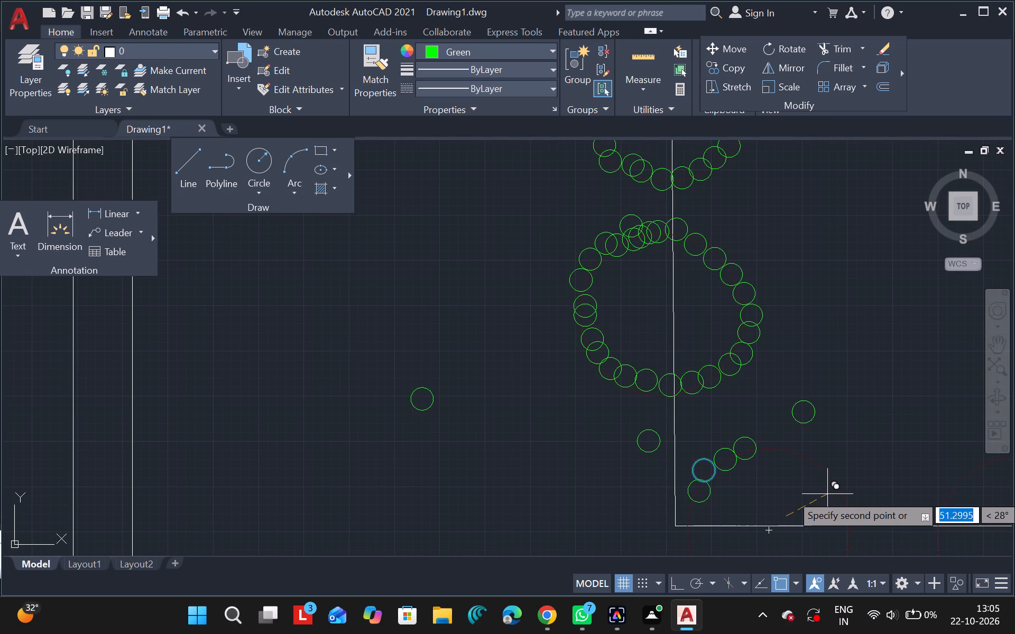
left_click_drag(827, 494, 851, 490)
left_click(851, 490)
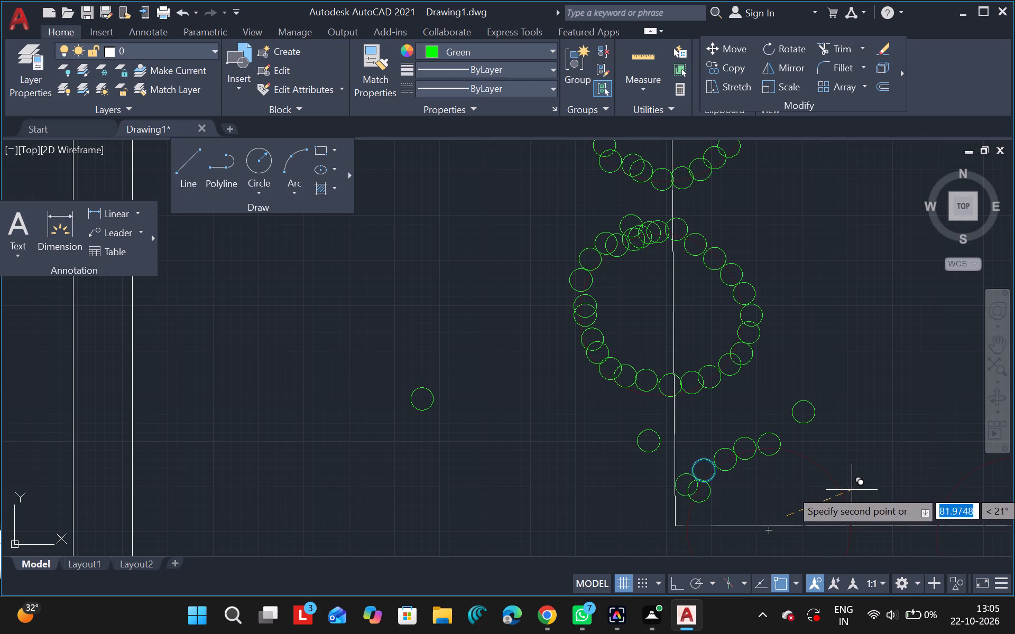
left_click_drag(849, 491, 814, 570)
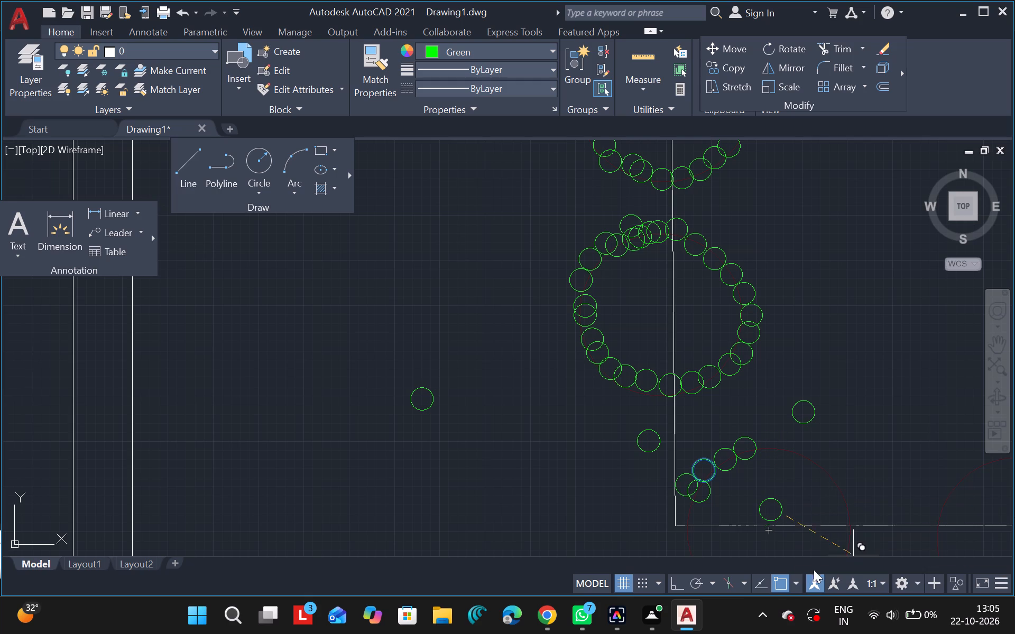
left_click_drag(814, 570, 928, 530)
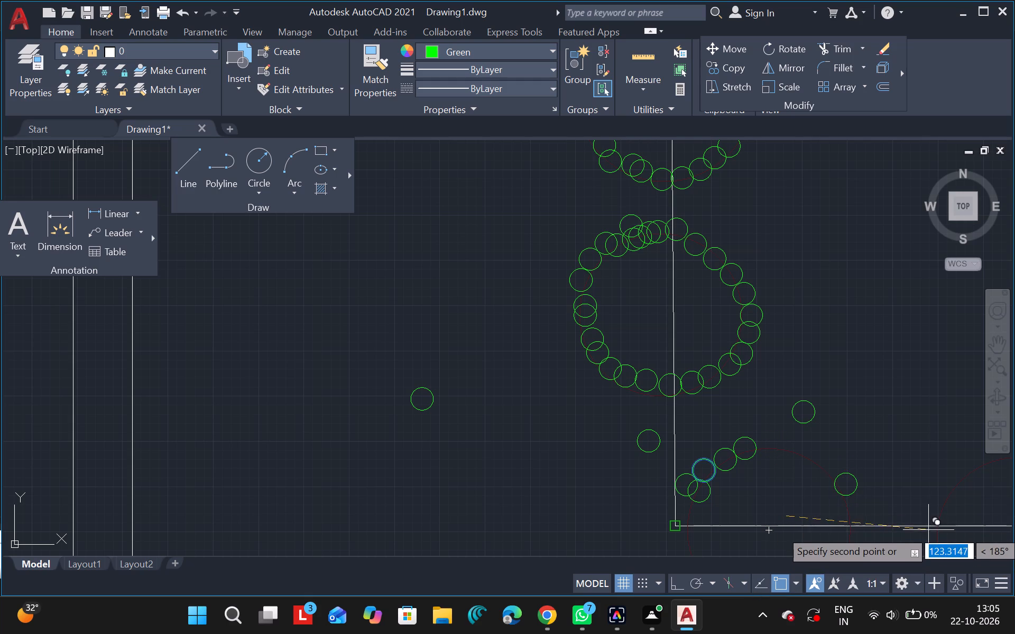
left_click_drag(928, 530, 922, 534)
left_click_drag(922, 534, 923, 542)
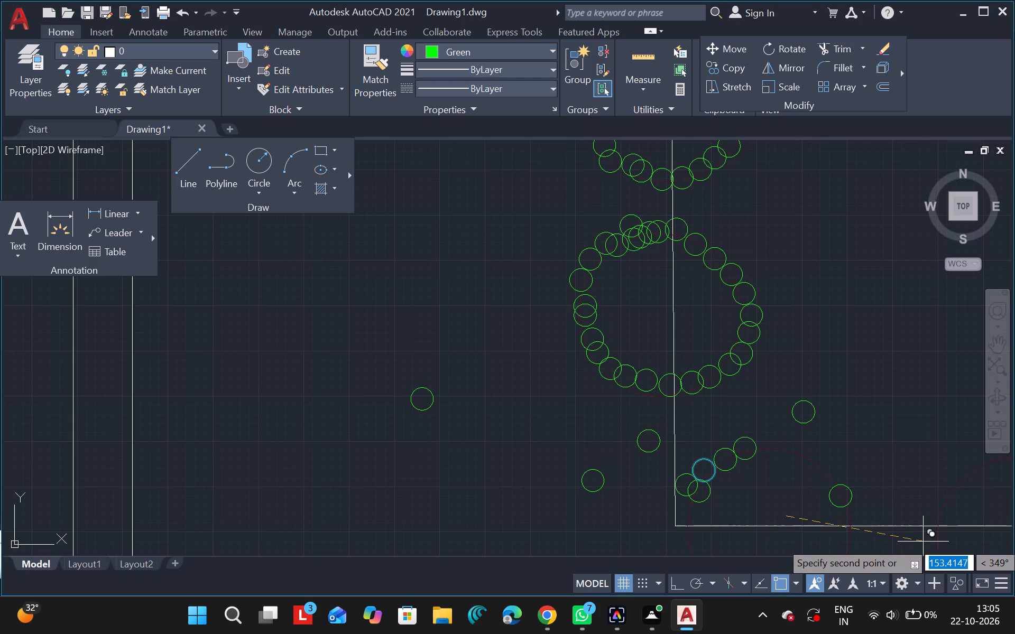
left_click_drag(923, 542, 952, 545)
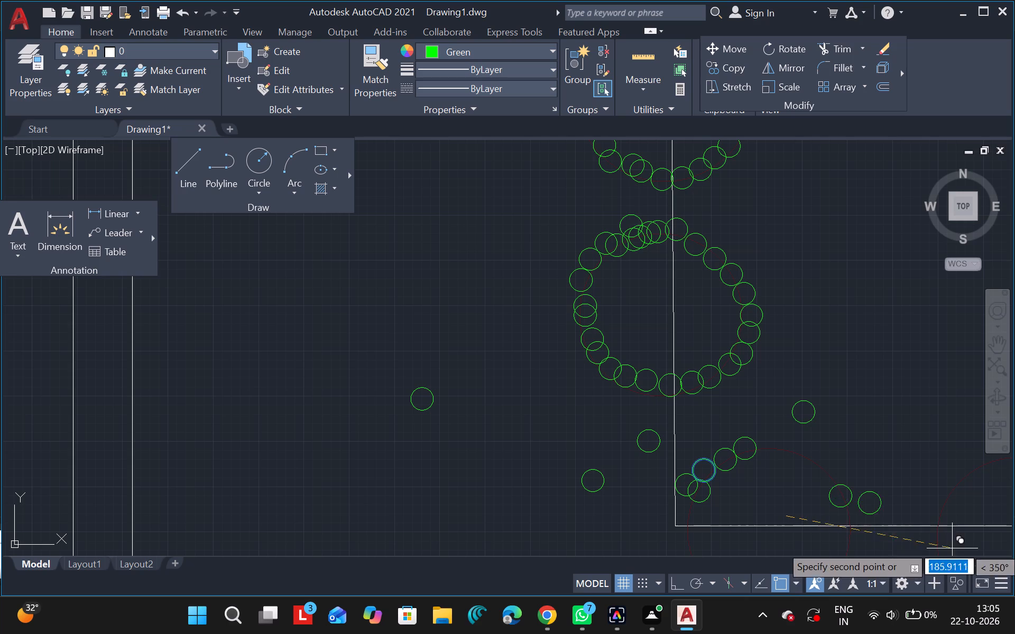
left_click_drag(952, 545, 901, 556)
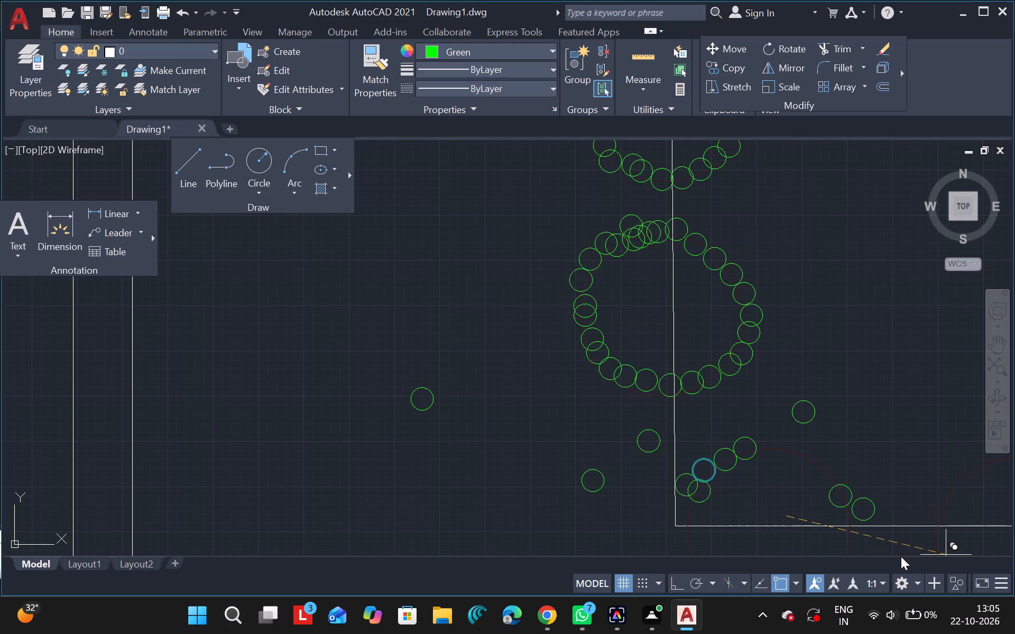
key("Escape")
left_click(926, 455)
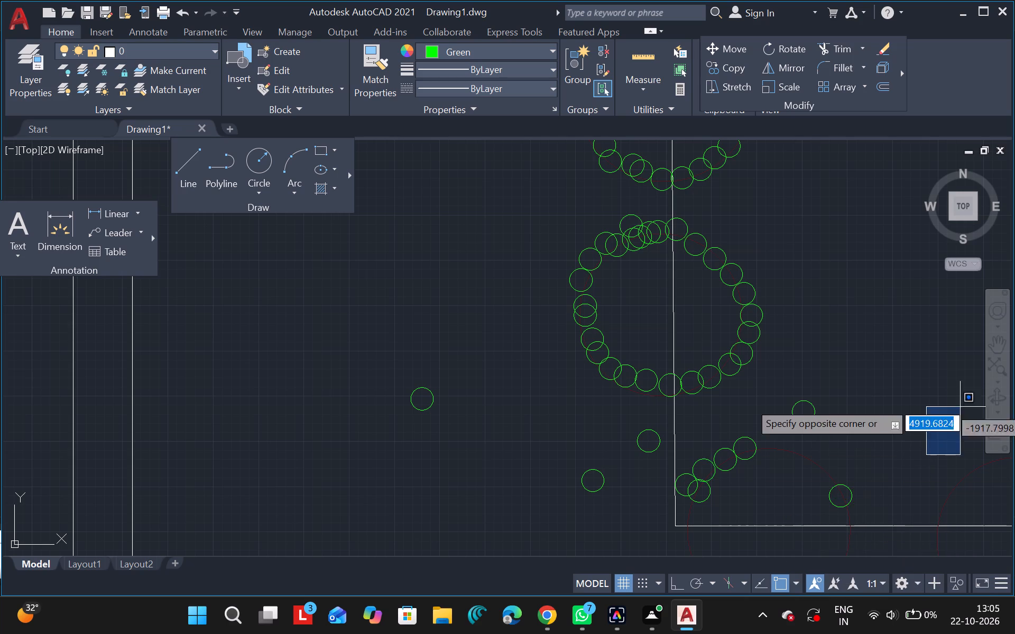
key("Escape")
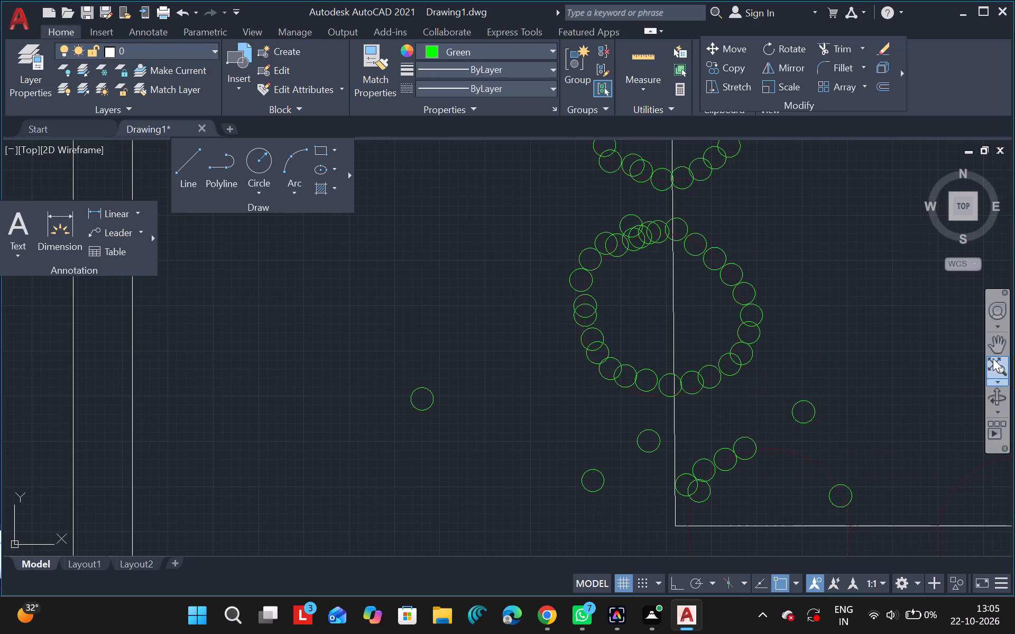
Copy the green circle on the guide's right side along the upper-right arc, filling the gap from the top.
left_click(994, 338)
left_click_drag(919, 327, 698, 271)
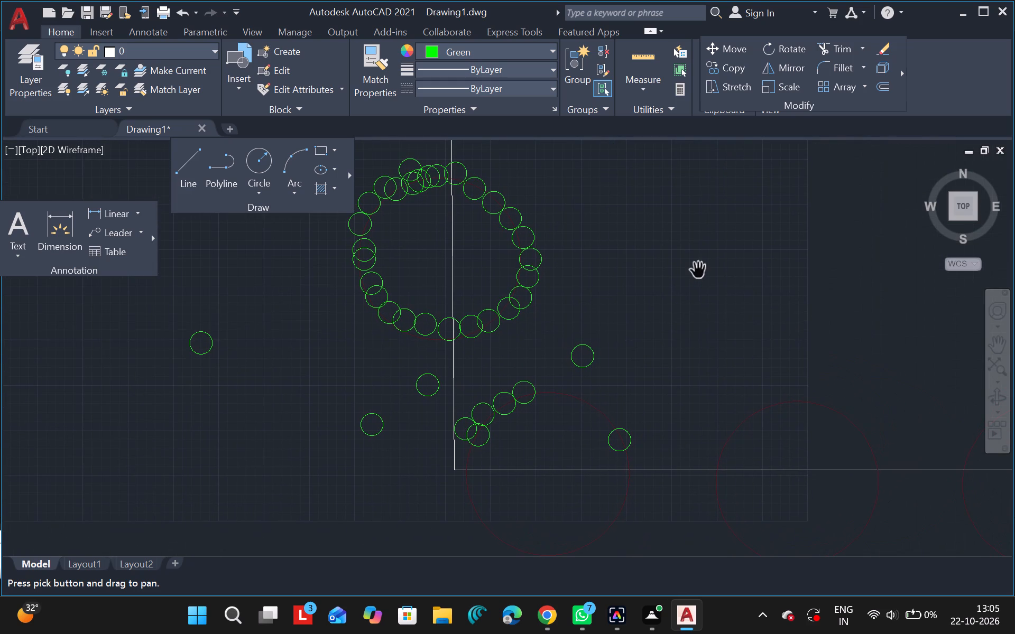
key("Escape")
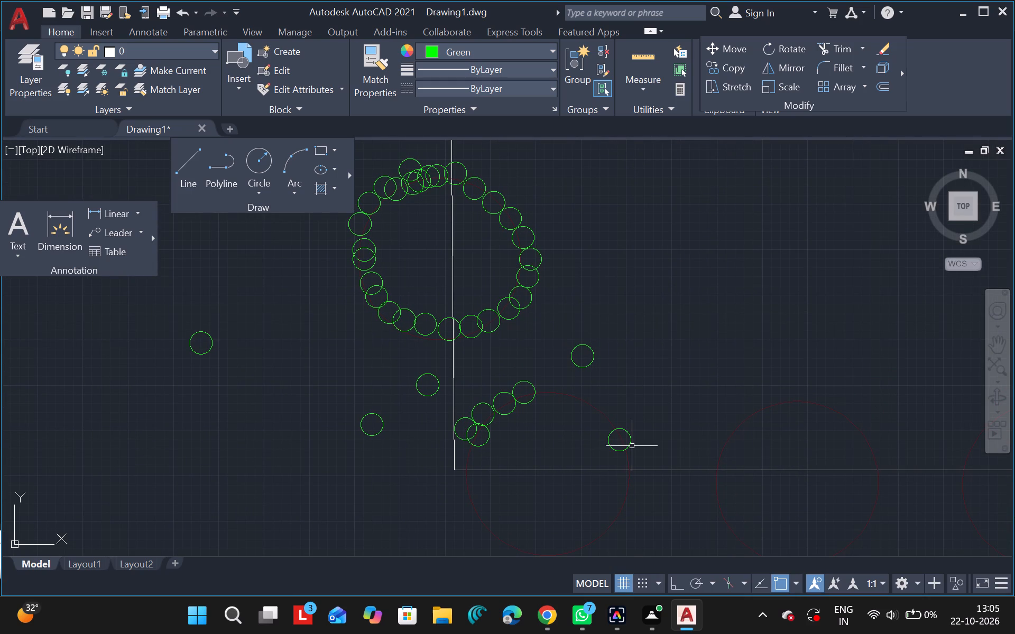
left_click_drag(629, 449, 699, 474)
type("co")
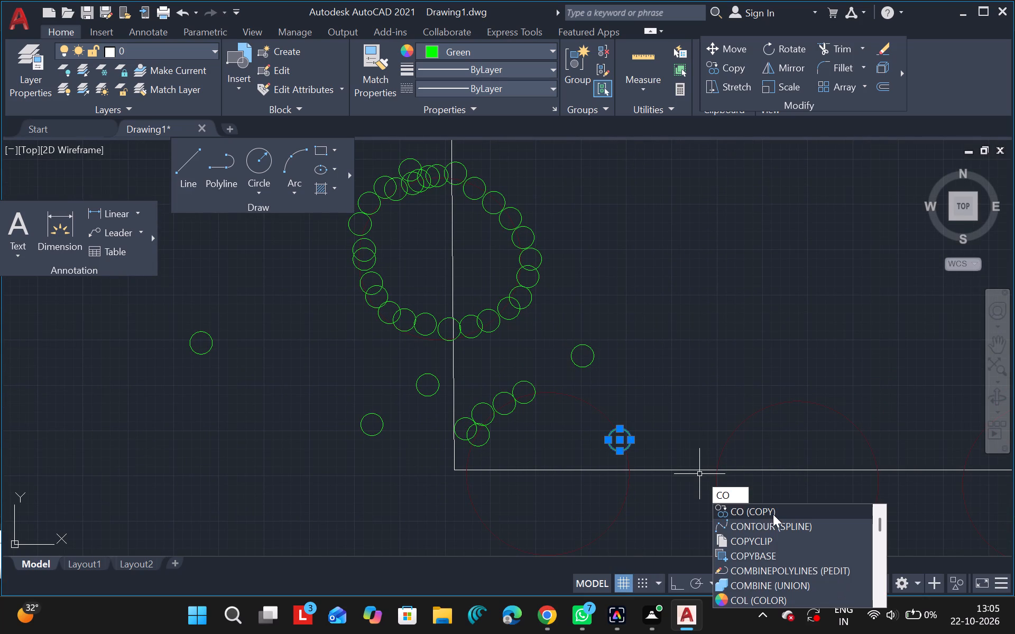
left_click(773, 514)
left_click_drag(713, 468, 769, 488)
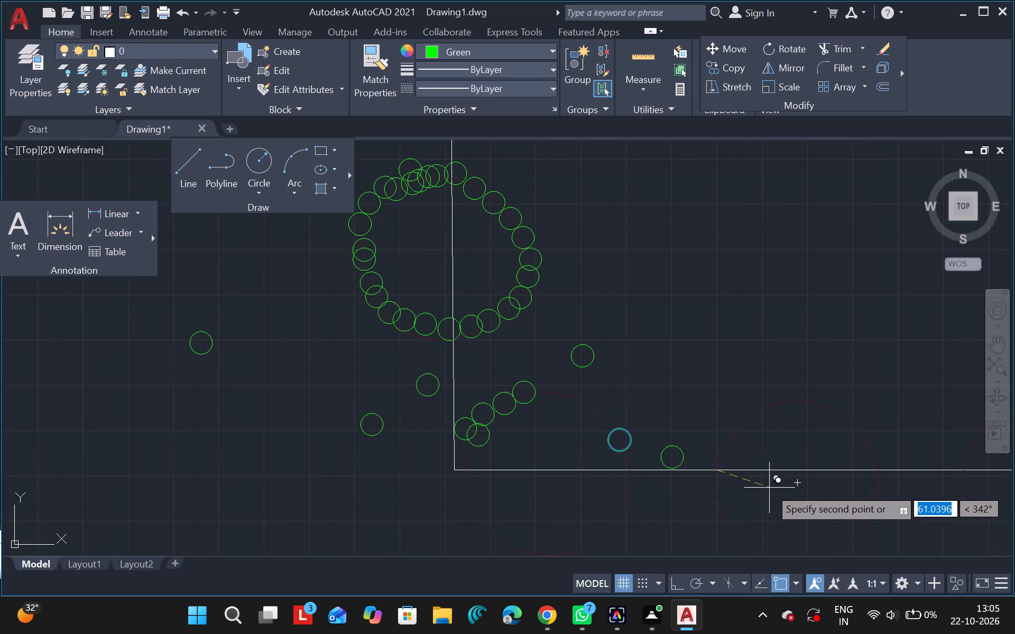
left_click_drag(769, 488, 725, 493)
left_click_drag(725, 493, 705, 516)
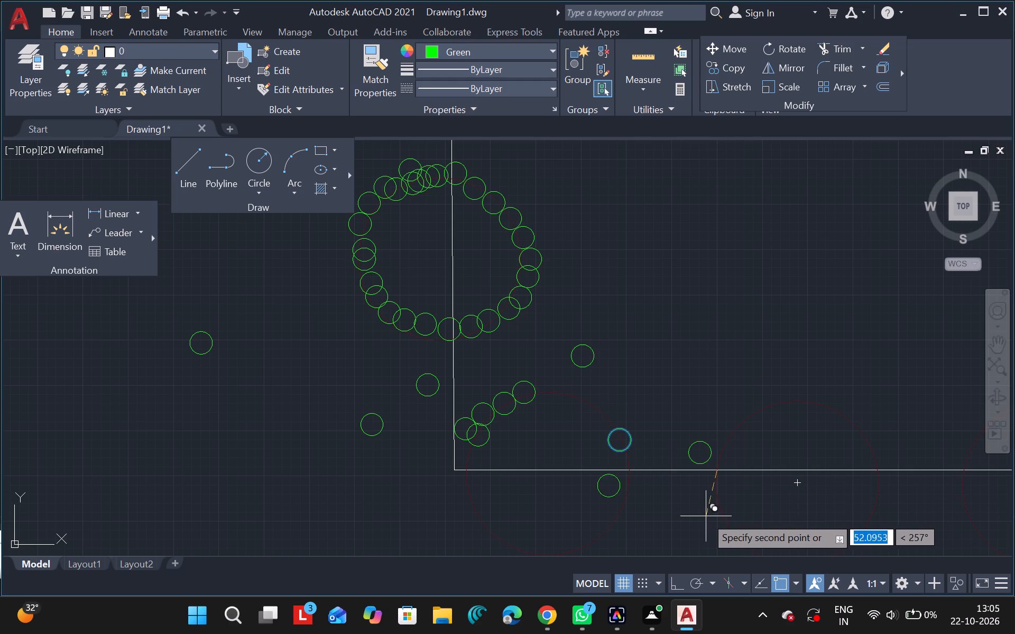
left_click_drag(705, 516, 719, 509)
left_click(719, 509)
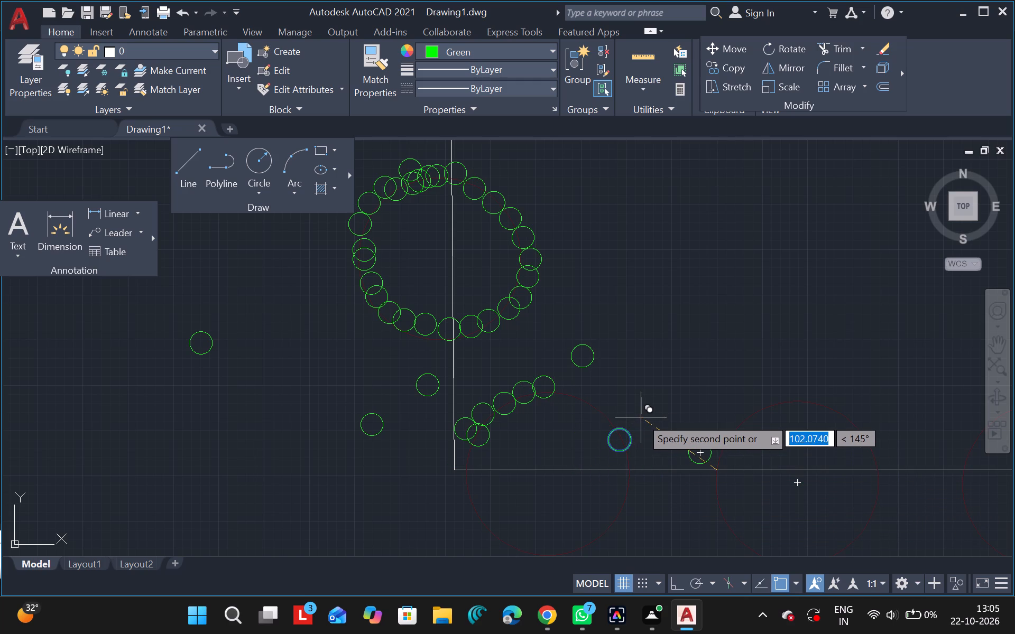
left_click_drag(641, 417, 662, 426)
left_click_drag(662, 426, 682, 438)
left_click_drag(682, 438, 697, 455)
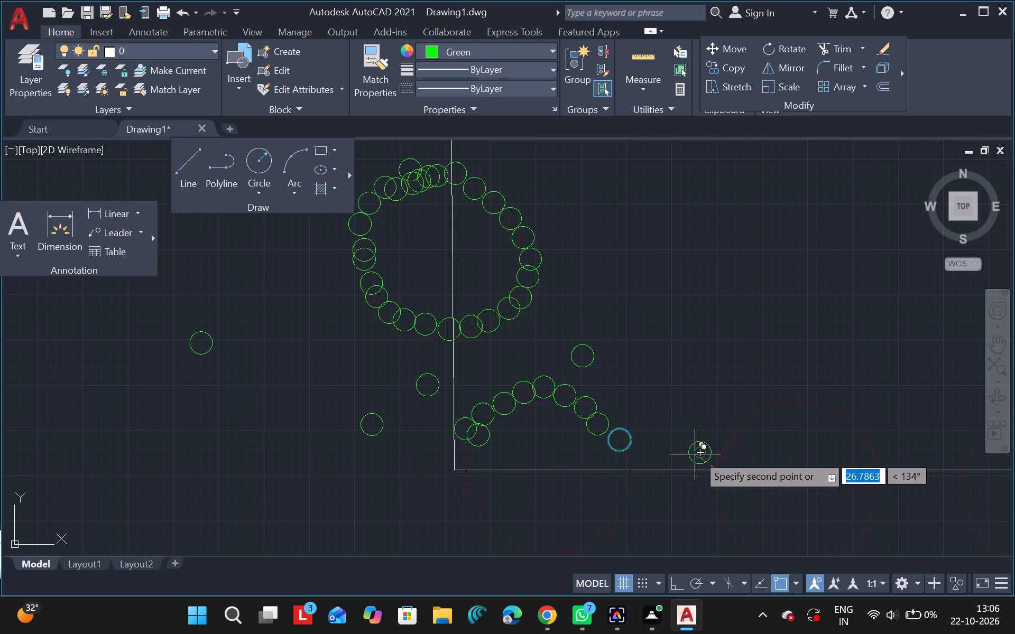
left_click_drag(697, 455, 699, 455)
Place green circle copies down the dashed guide circle's left side, continuing below the horizontal white line.
left_click_drag(699, 455, 558, 488)
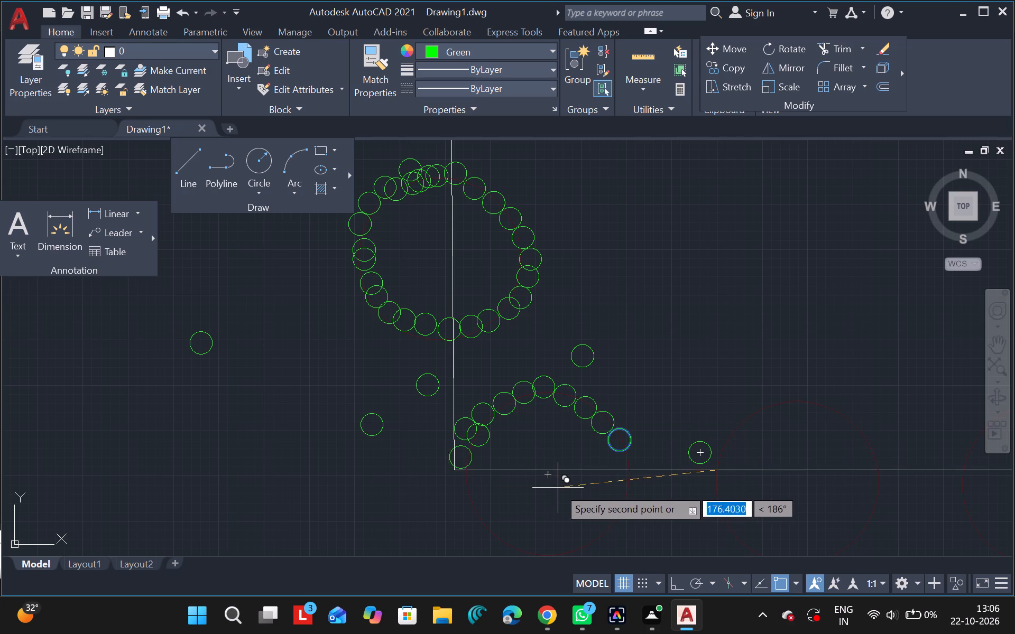
left_click_drag(558, 488, 565, 487)
left_click_drag(565, 487, 565, 508)
left_click_drag(565, 508, 571, 530)
left_click_drag(571, 530, 587, 554)
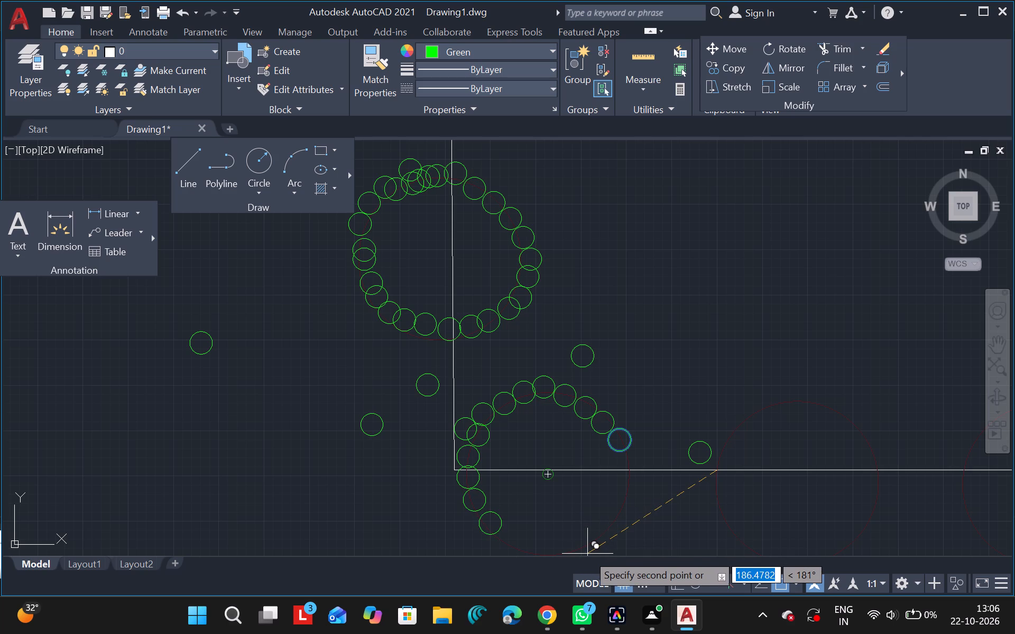
left_click_drag(583, 550, 599, 570)
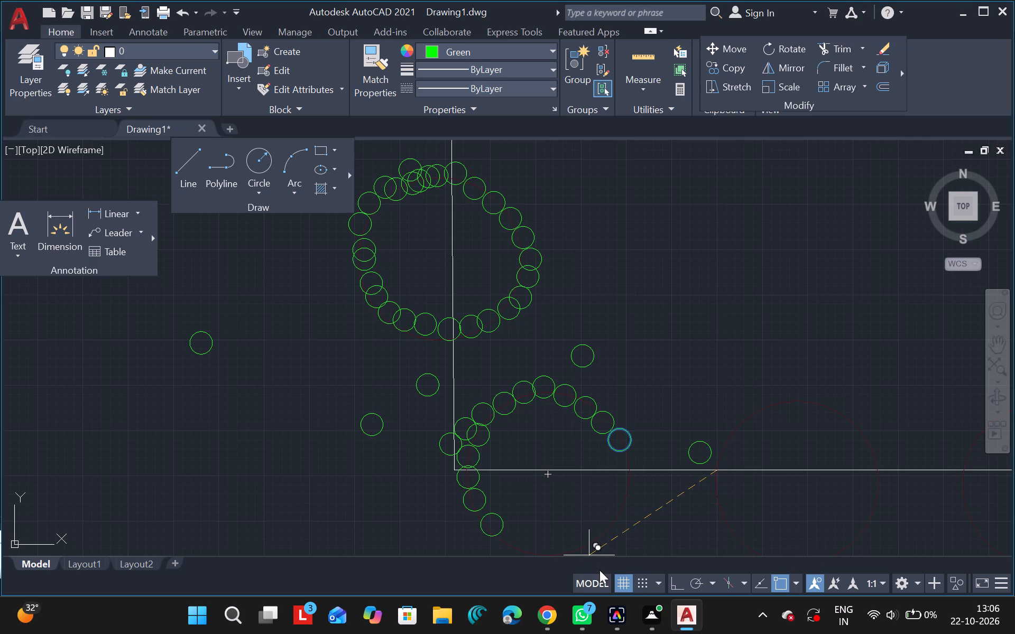
left_click_drag(599, 570, 579, 545)
left_click_drag(579, 545, 580, 550)
left_click_drag(580, 550, 586, 557)
left_click_drag(586, 557, 608, 570)
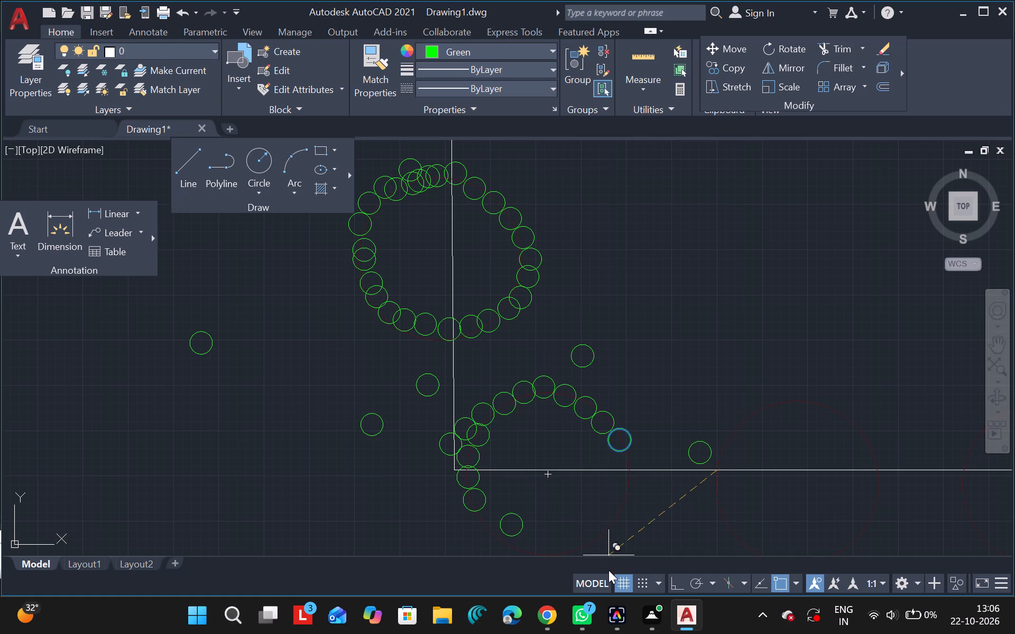
left_click_drag(608, 570, 723, 507)
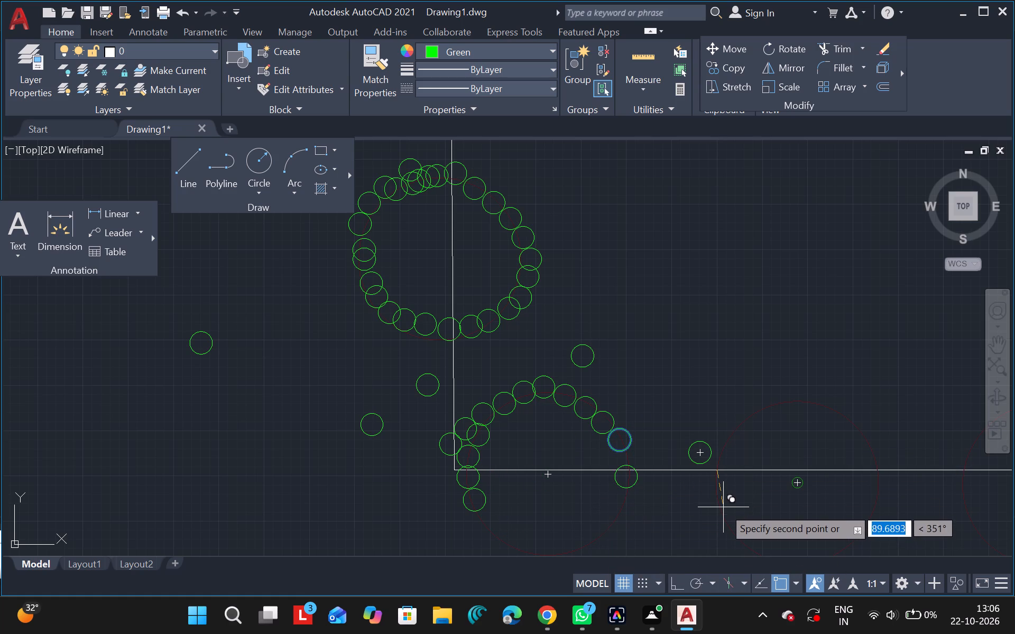
left_click_drag(723, 507, 708, 484)
key("Escape")
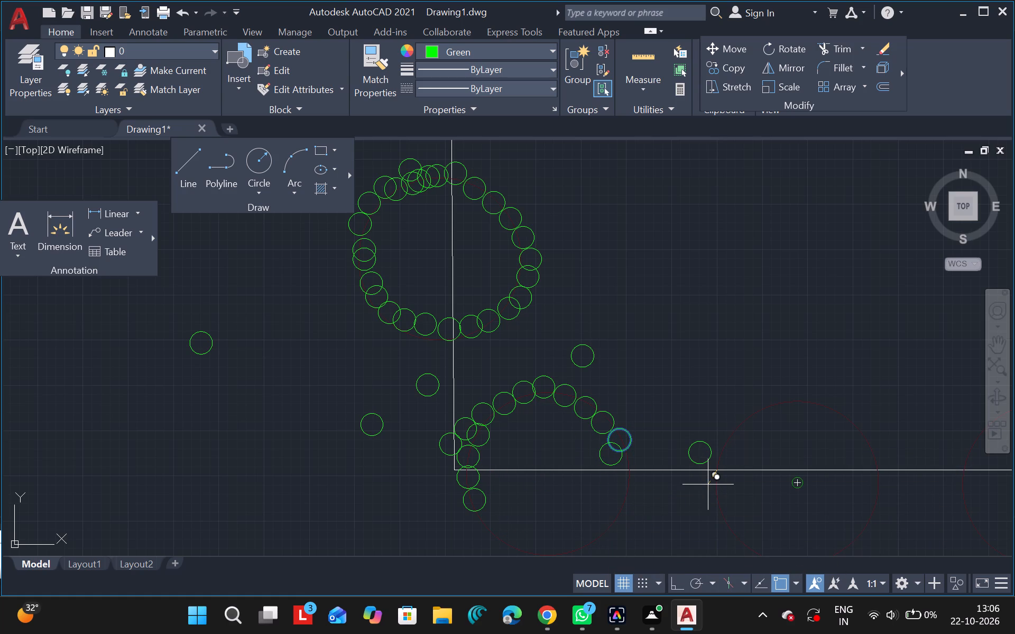
Delete the stray green circles scattered outside the rings around the white line's corner.
left_click_drag(595, 355, 464, 365)
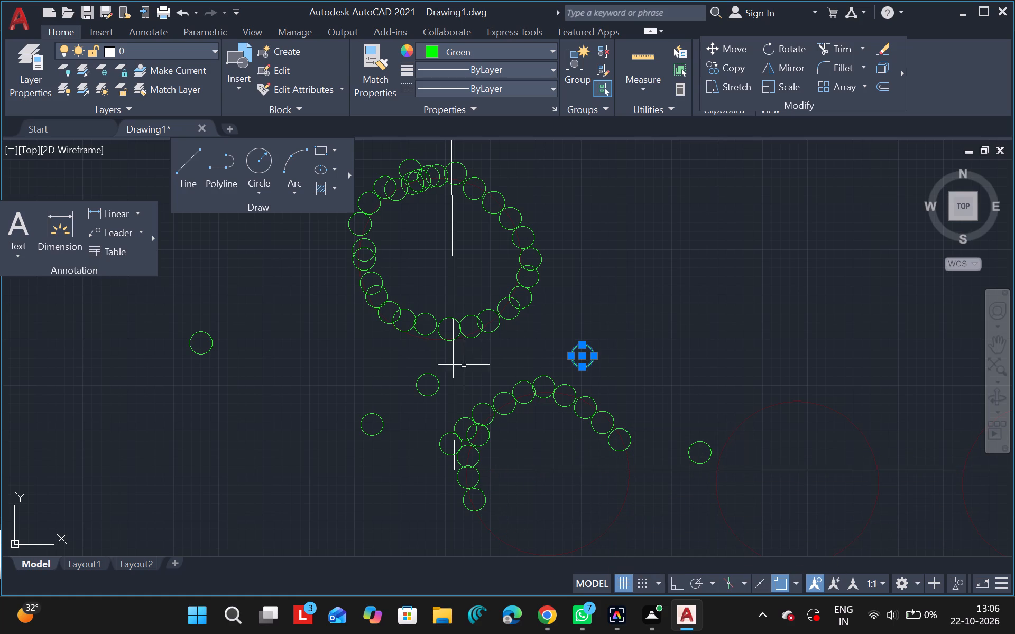
left_click_drag(464, 365, 433, 377)
left_click(433, 377)
left_click_drag(374, 415, 193, 355)
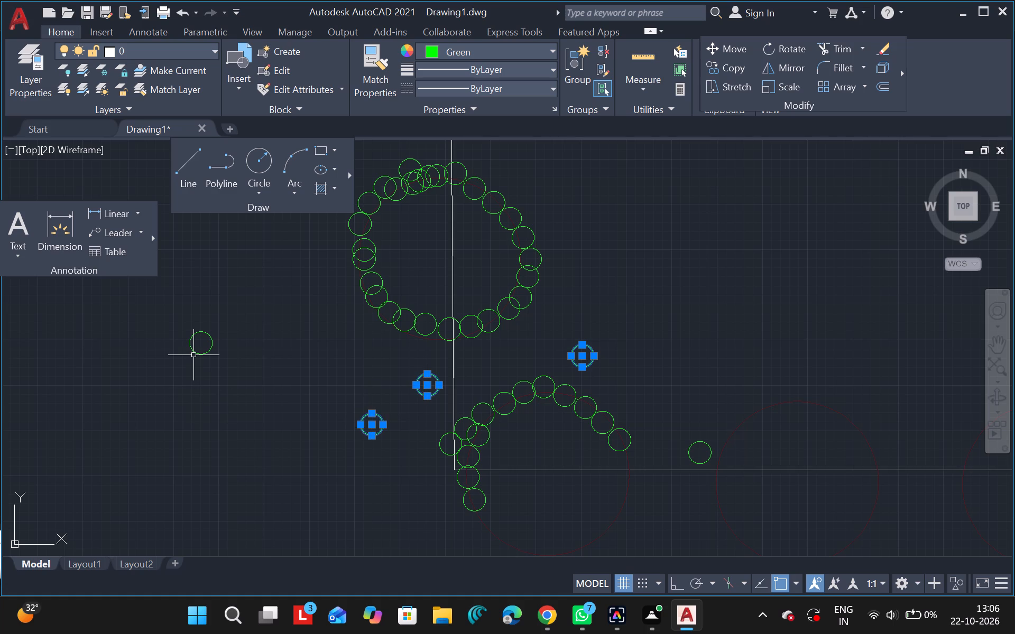
left_click_drag(193, 355, 198, 354)
left_click(198, 354)
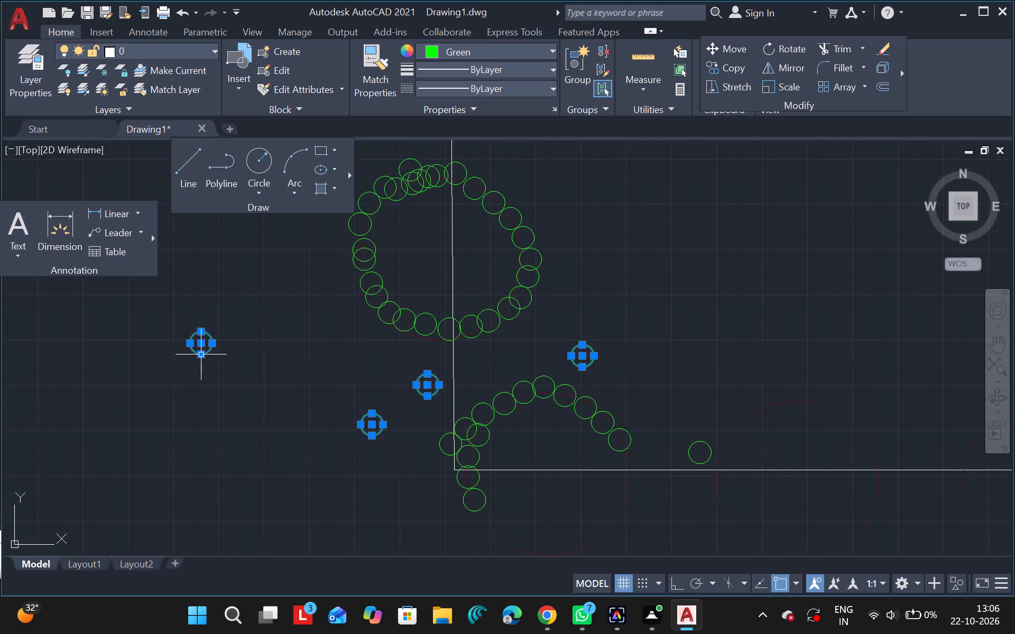
left_click(710, 458)
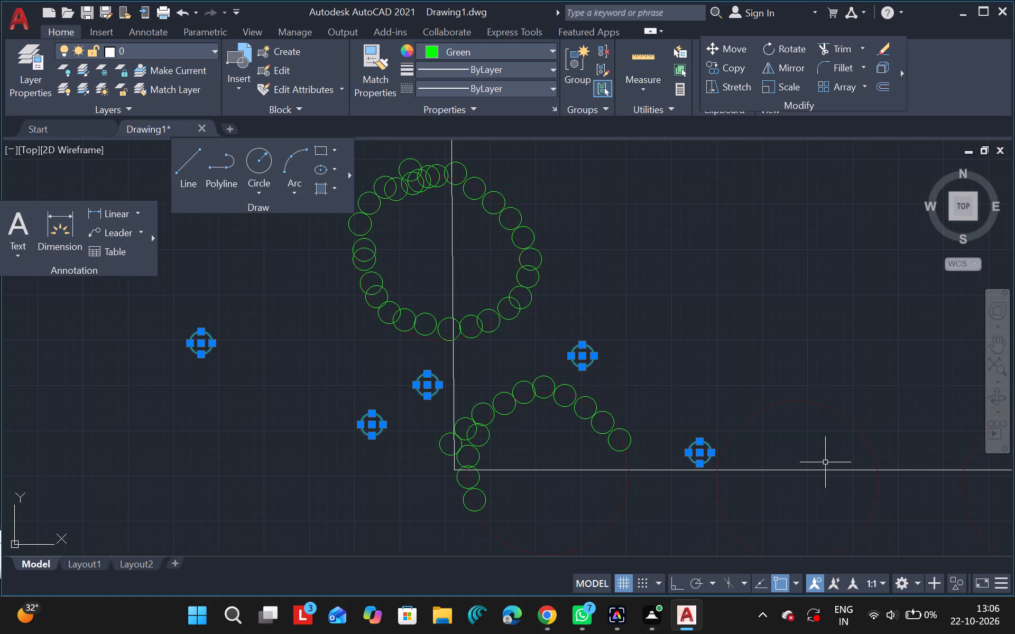
key("Delete")
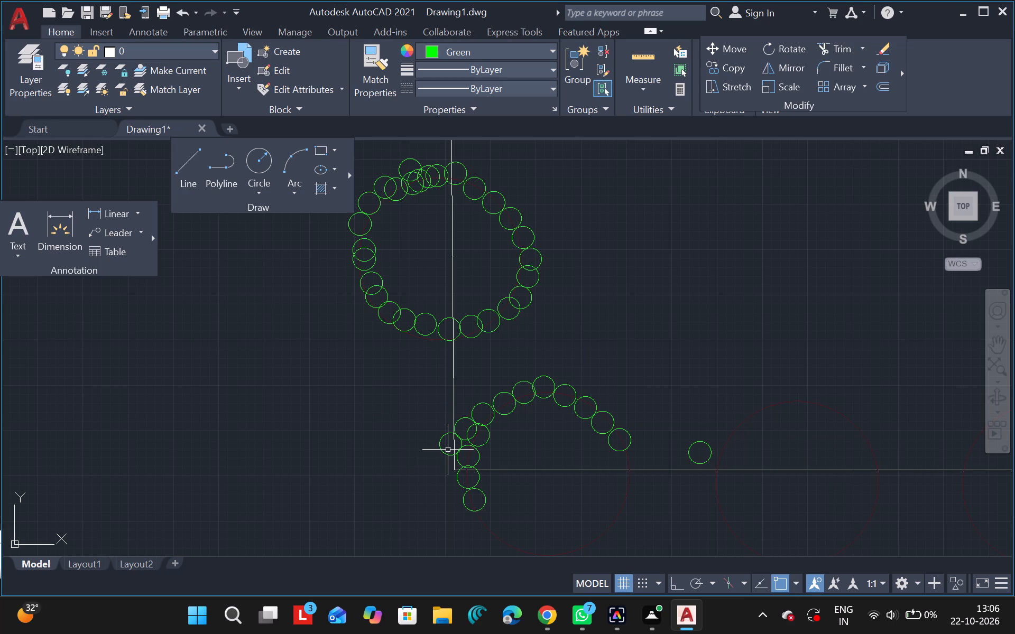
Delete the two surplus green circles crowding the lowest ring's upper-left side beside the vertical white line.
left_click_drag(442, 453, 455, 425)
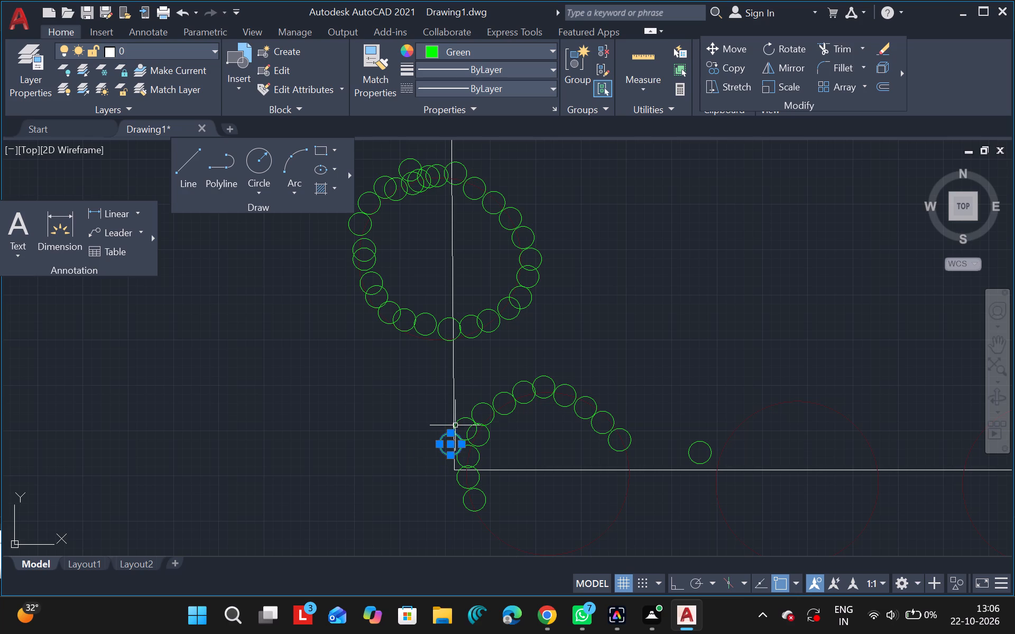
left_click_drag(455, 425, 461, 421)
left_click(461, 421)
key("Delete")
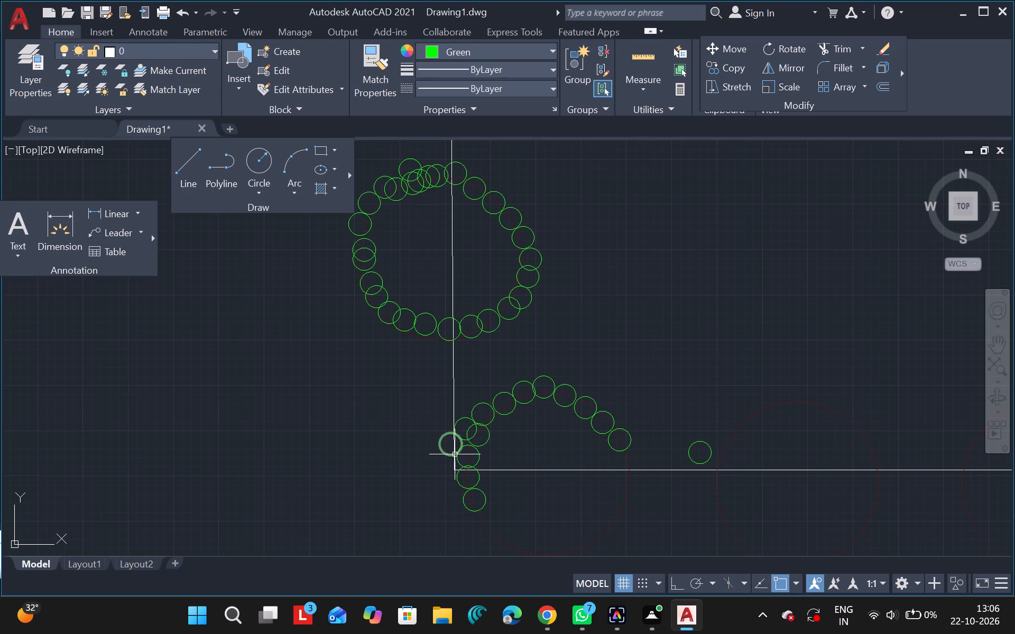
left_click_drag(455, 454, 458, 424)
left_click(458, 424)
key("Delete")
left_click_drag(440, 449, 468, 446)
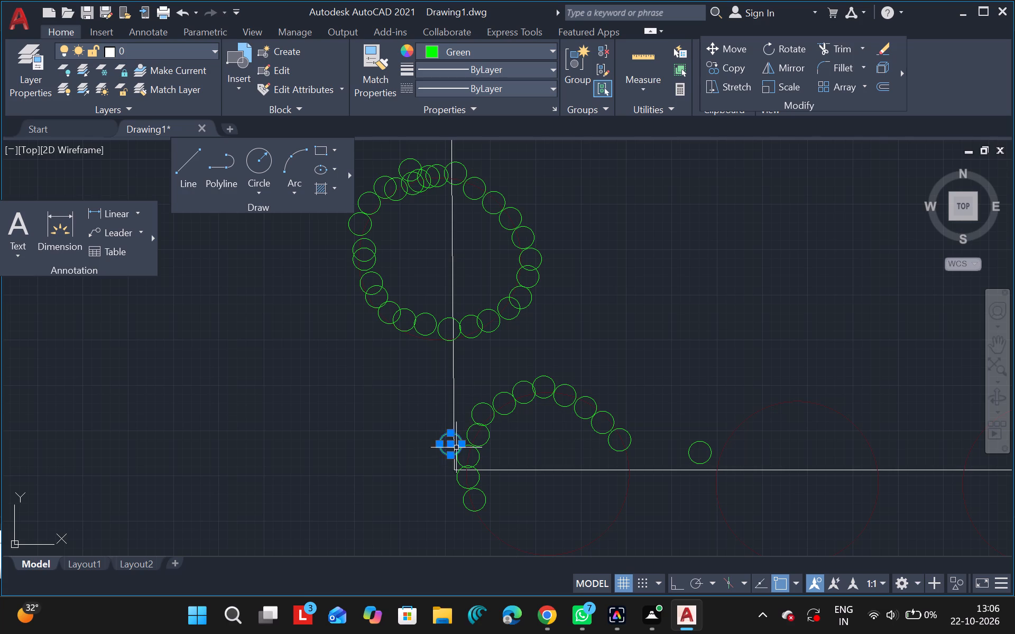
left_click_drag(468, 446, 595, 435)
key("Delete")
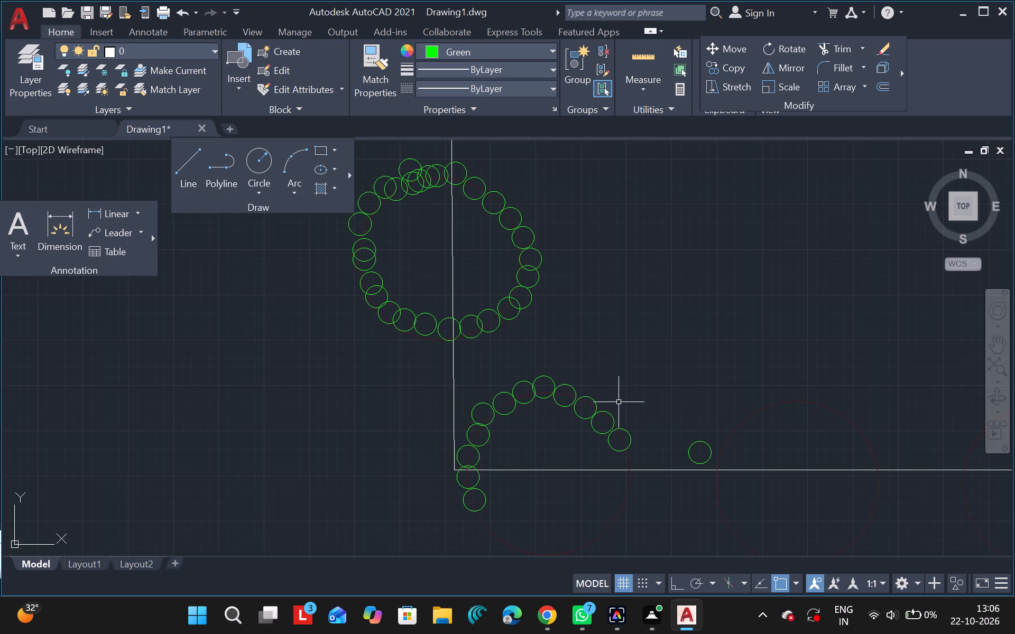
Copy the end circle of the lowest ring's upper-right arc downward, placing two copies at and below the horizontal white line.
left_click(620, 447)
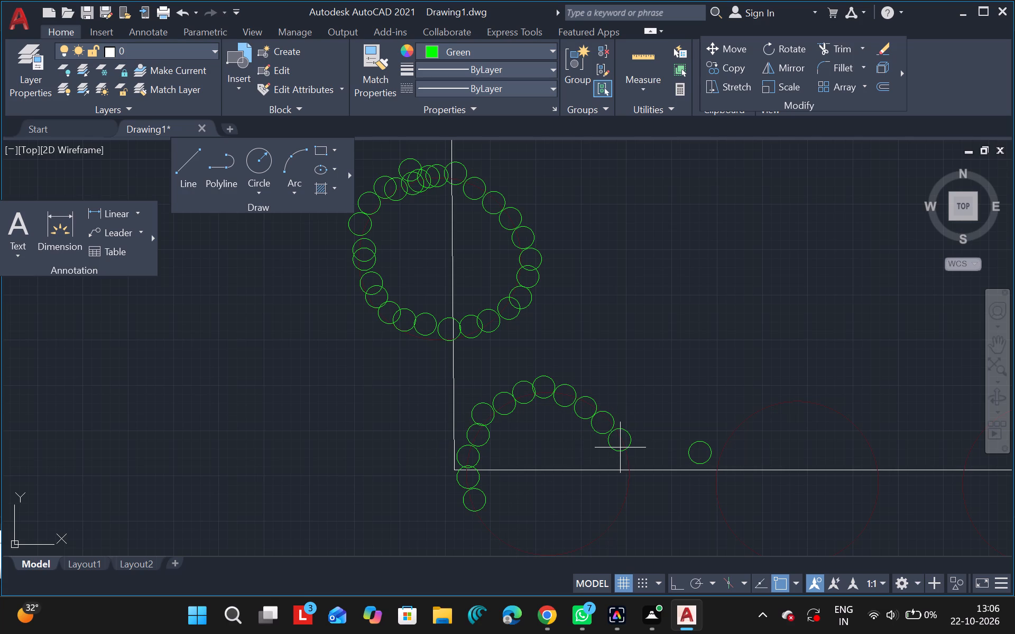
left_click(621, 453)
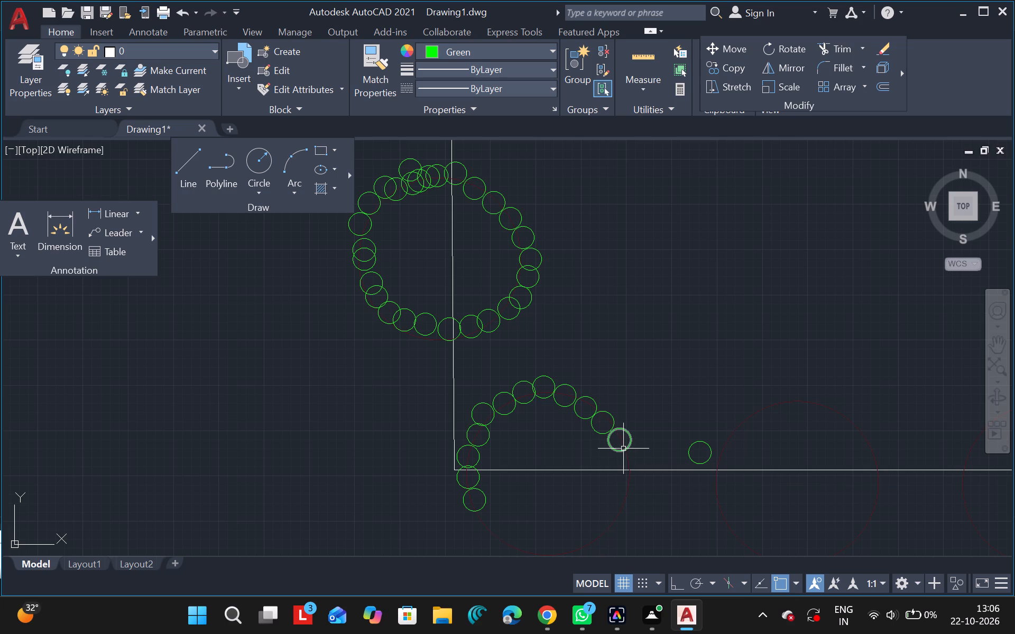
left_click(624, 448)
type("co")
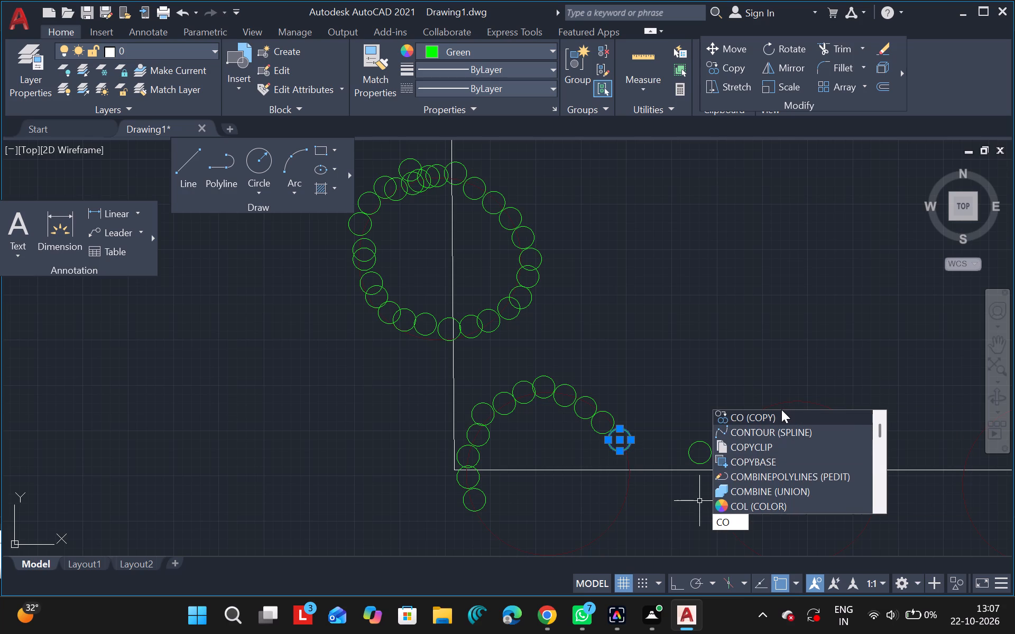
left_click(781, 409)
left_click_drag(781, 409, 746, 411)
double_click(746, 411)
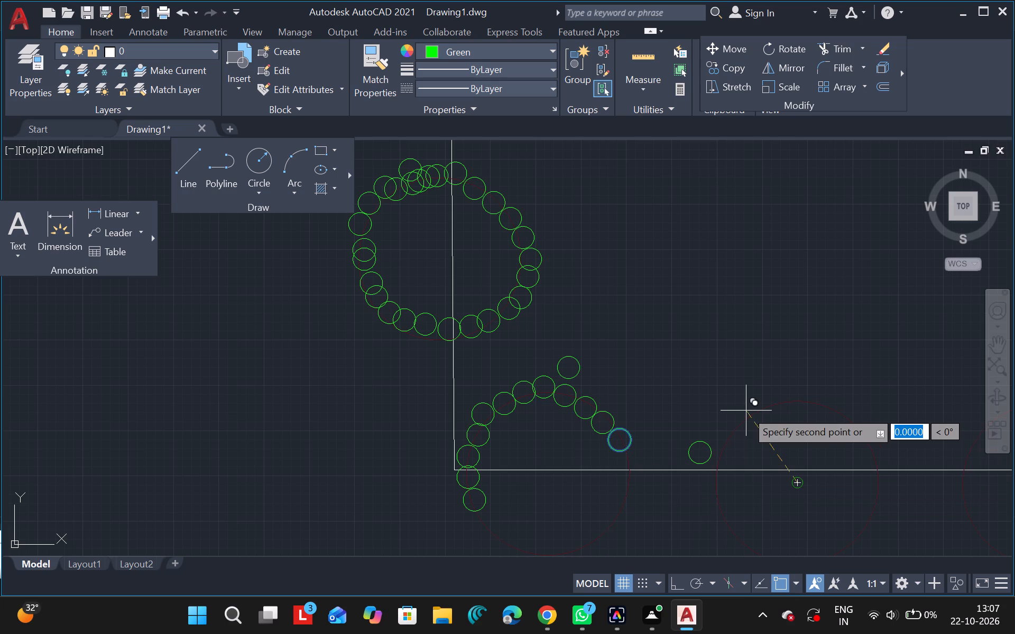
left_click(806, 507)
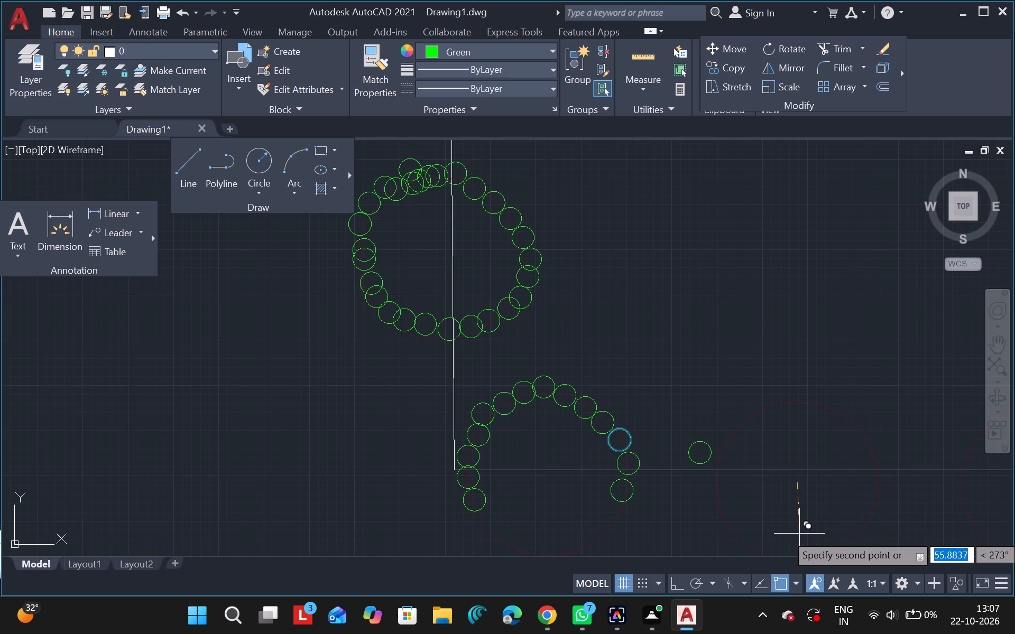
left_click_drag(799, 534, 799, 560)
left_click_drag(799, 560, 795, 564)
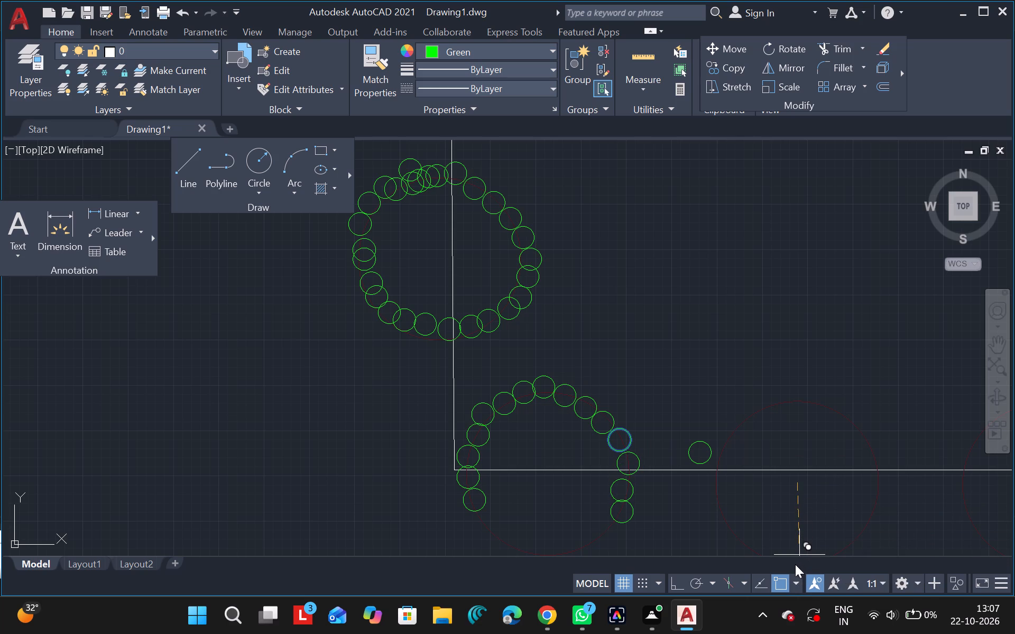
left_click_drag(795, 564, 660, 593)
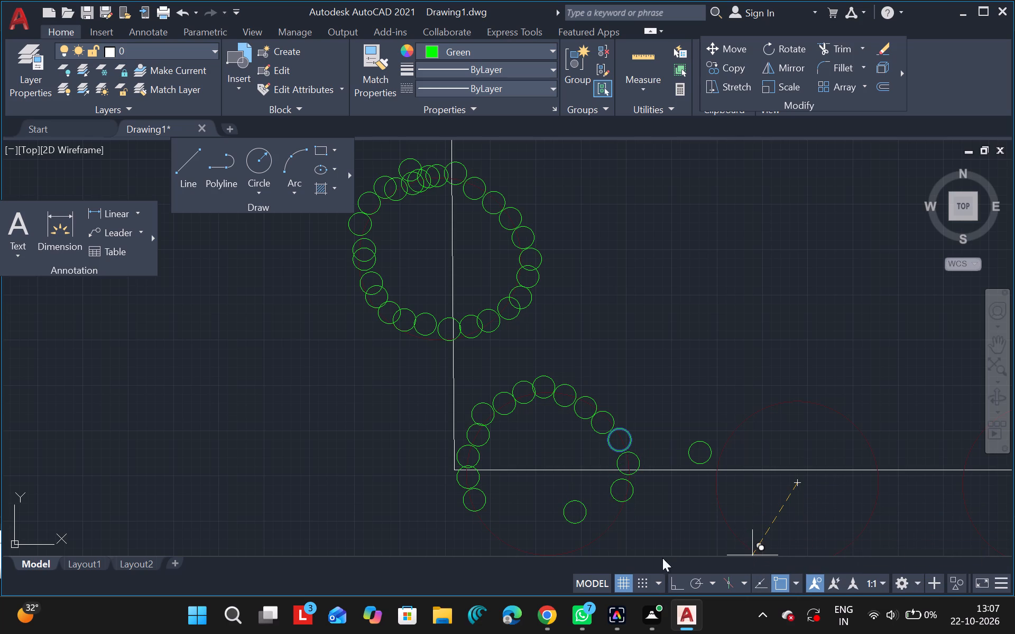
scroll(654, 545, "down", 1, "ctrl")
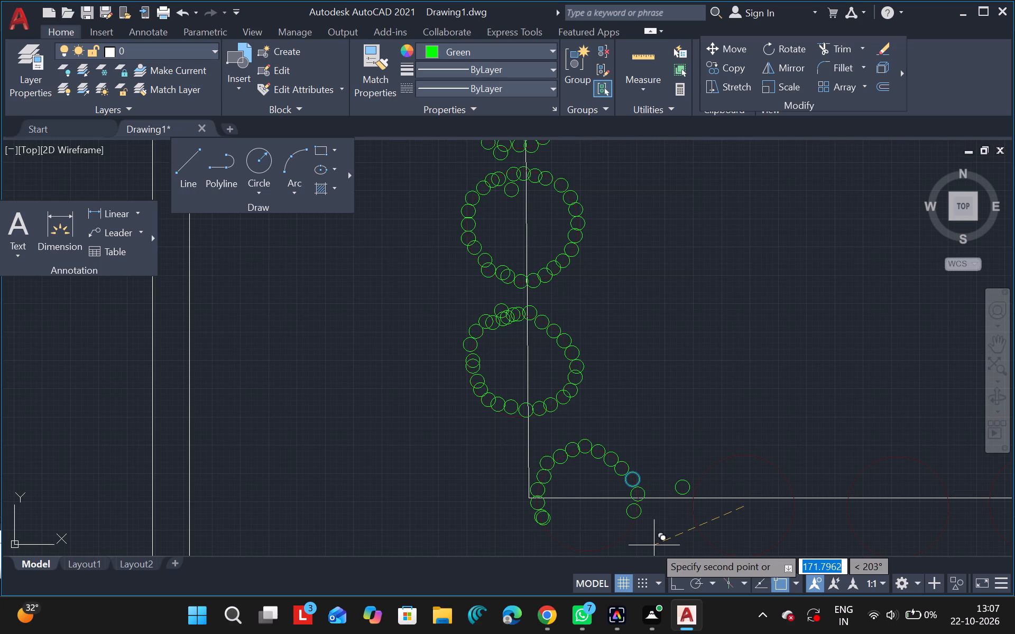
left_click_drag(654, 545, 737, 560)
left_click_drag(737, 560, 665, 532)
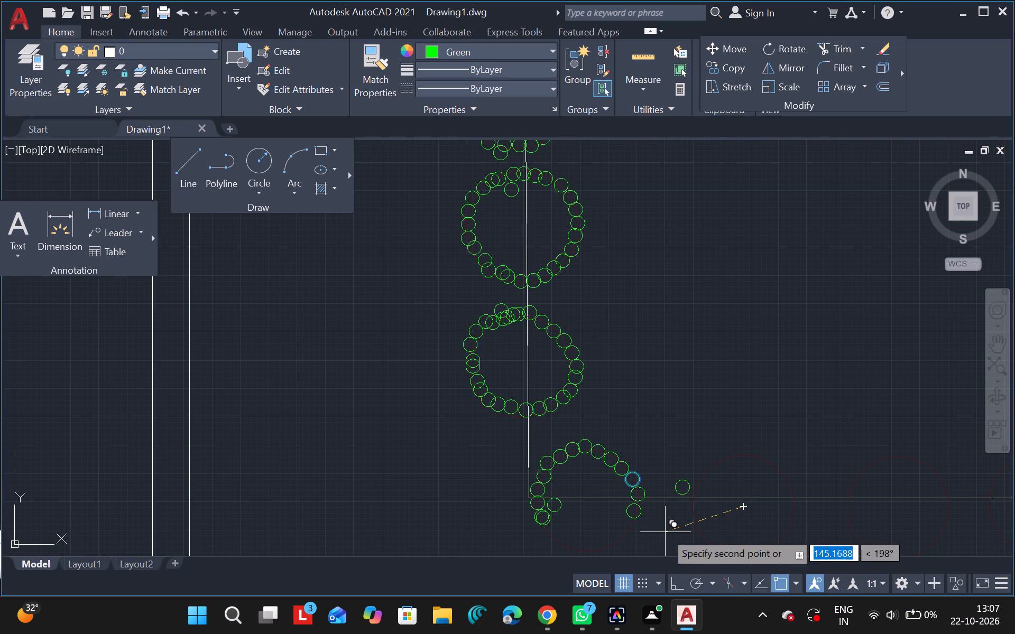
left_click_drag(665, 532, 643, 543)
key("Escape")
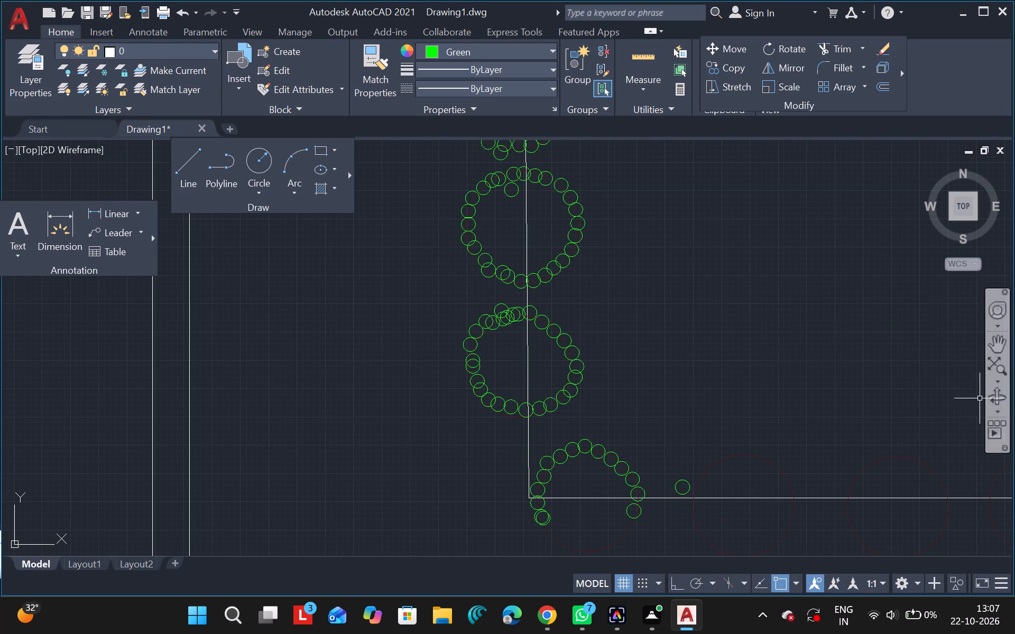
Delete the duplicate green circle overlapping the last one on the lowest ring's lower-left side.
left_click(998, 346)
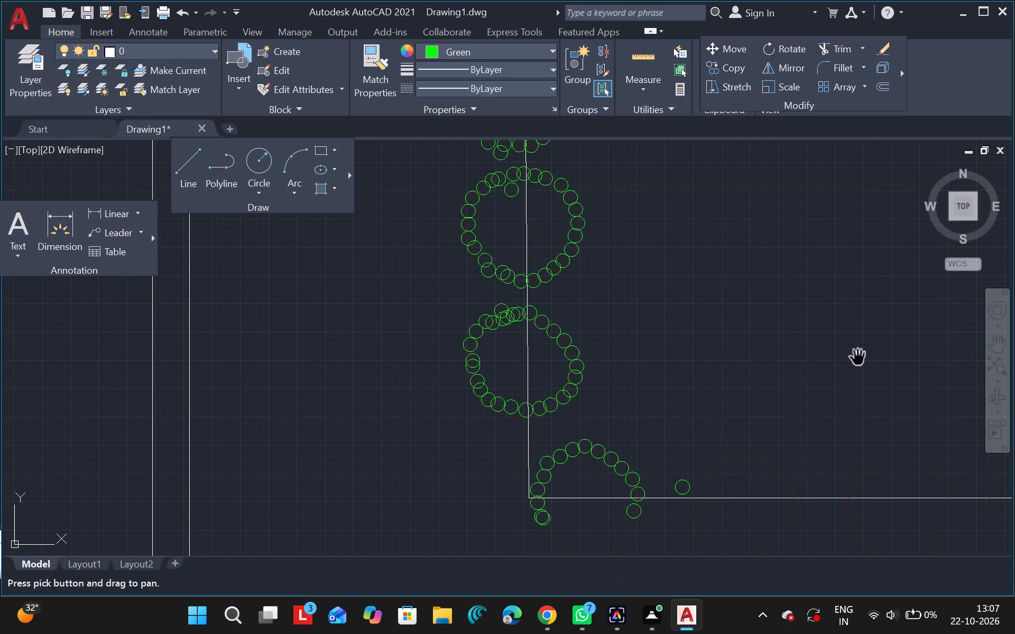
left_click_drag(857, 357, 739, 237)
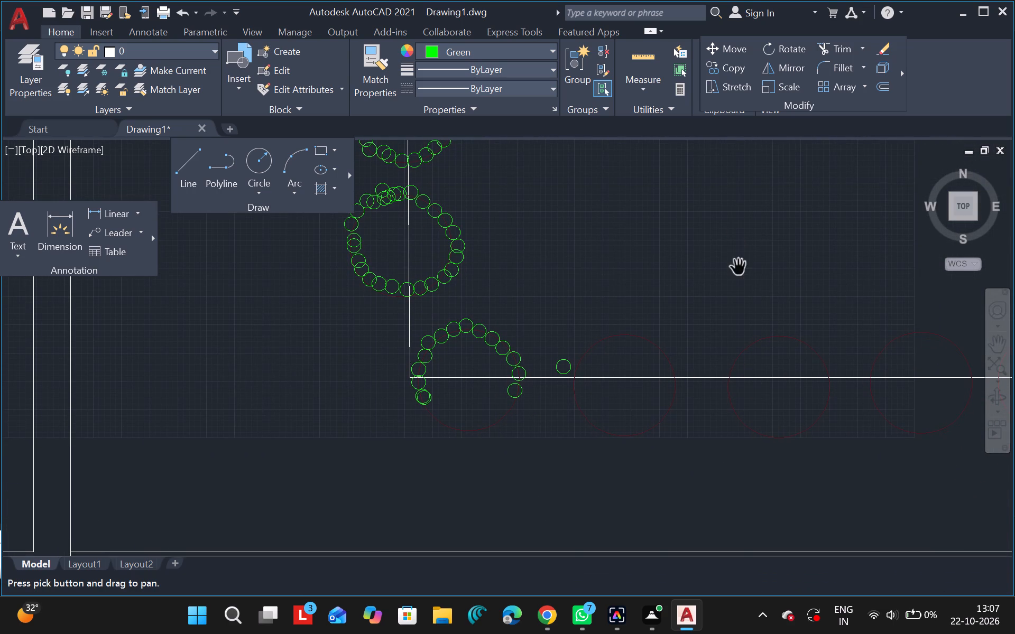
key("Escape")
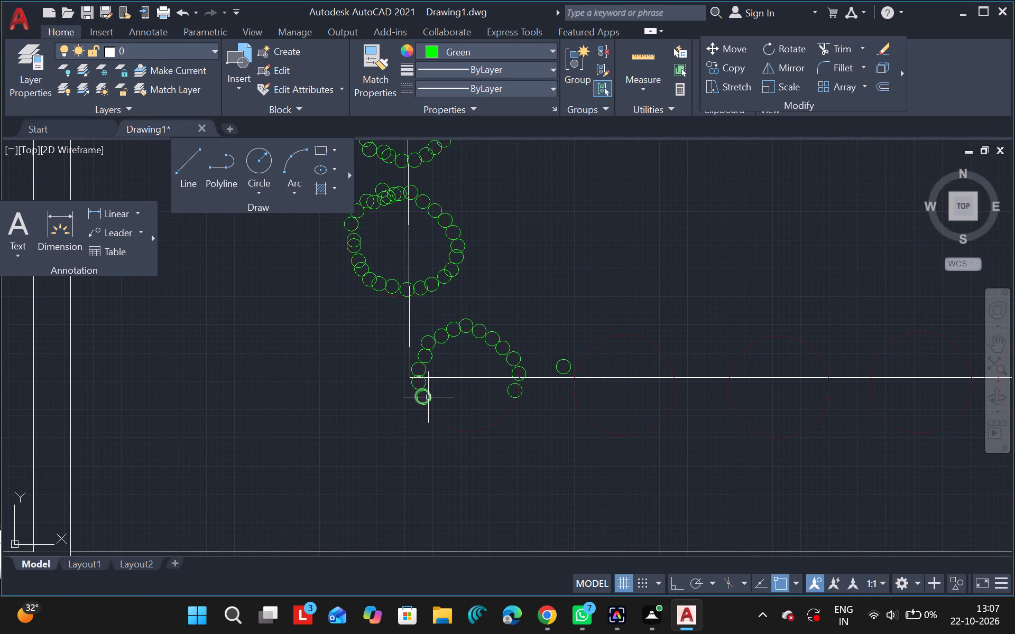
left_click_drag(428, 397, 508, 414)
key("Delete")
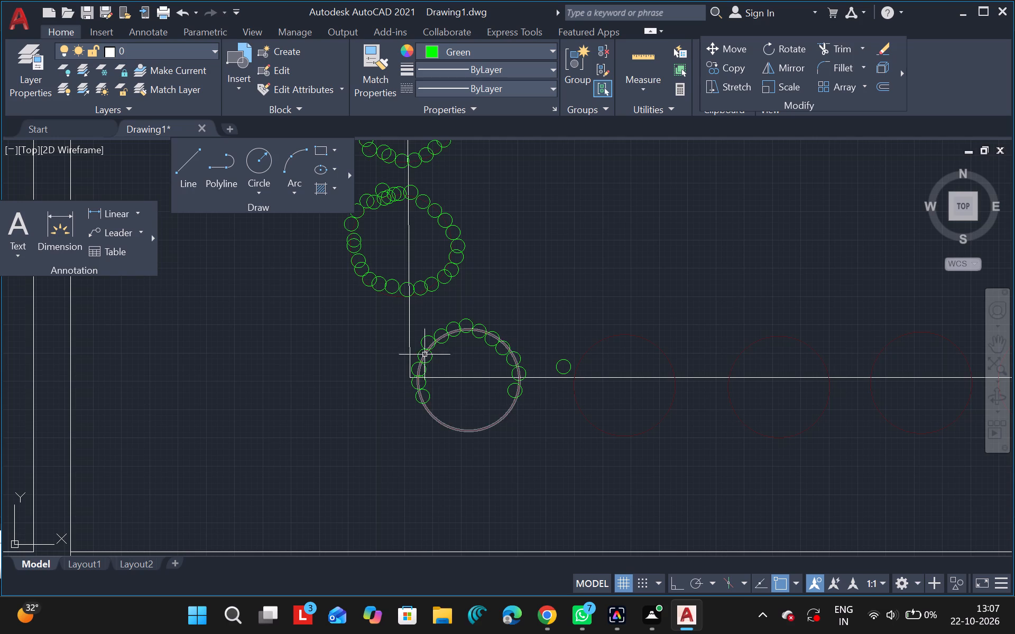
Copy the lowest ring's lower-left green circle along the guide circle's bottom arc to the lower right, closing the ring.
left_click(418, 404)
type("co")
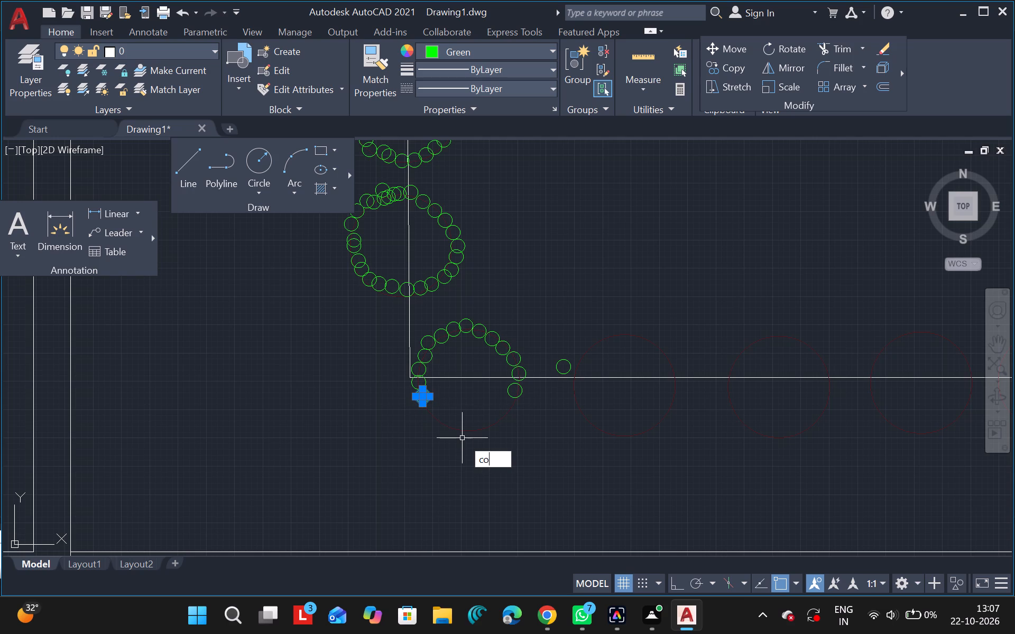
left_click(498, 471)
left_click_drag(557, 500, 562, 516)
left_click_drag(562, 516, 575, 524)
left_click_drag(575, 524, 589, 530)
left_click_drag(589, 530, 605, 532)
left_click_drag(605, 532, 619, 529)
left_click_drag(619, 529, 633, 526)
left_click_drag(633, 526, 634, 521)
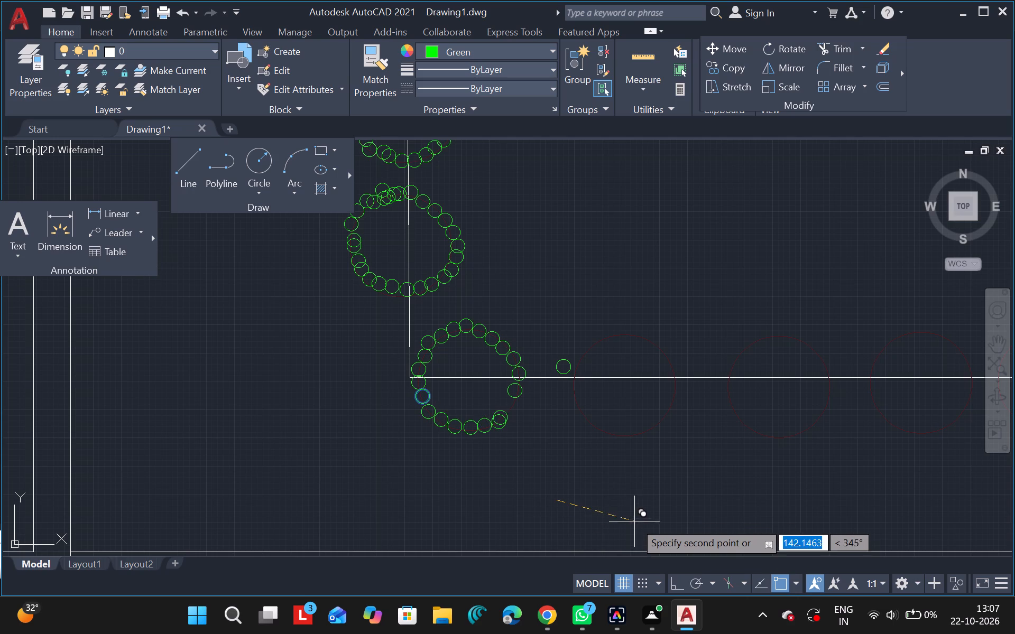
left_click_drag(634, 521, 640, 520)
left_click_drag(640, 520, 644, 507)
left_click(644, 507)
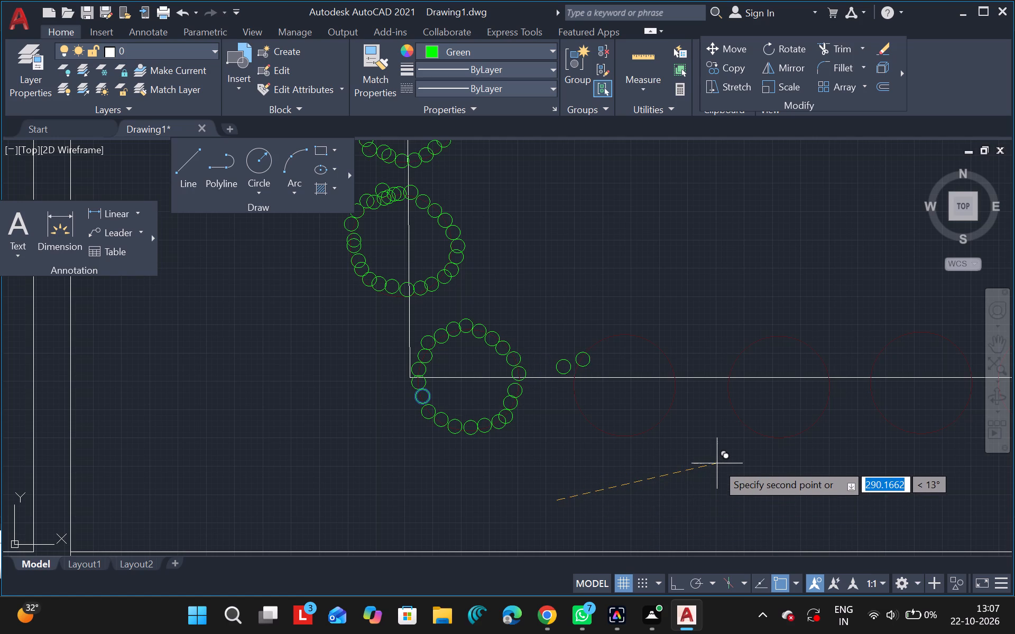
Copy the green circle along the upper-left arc of the first dashed guide circle east of the closed lowest ring.
left_click_drag(717, 463, 726, 454)
left_click_drag(726, 454, 728, 449)
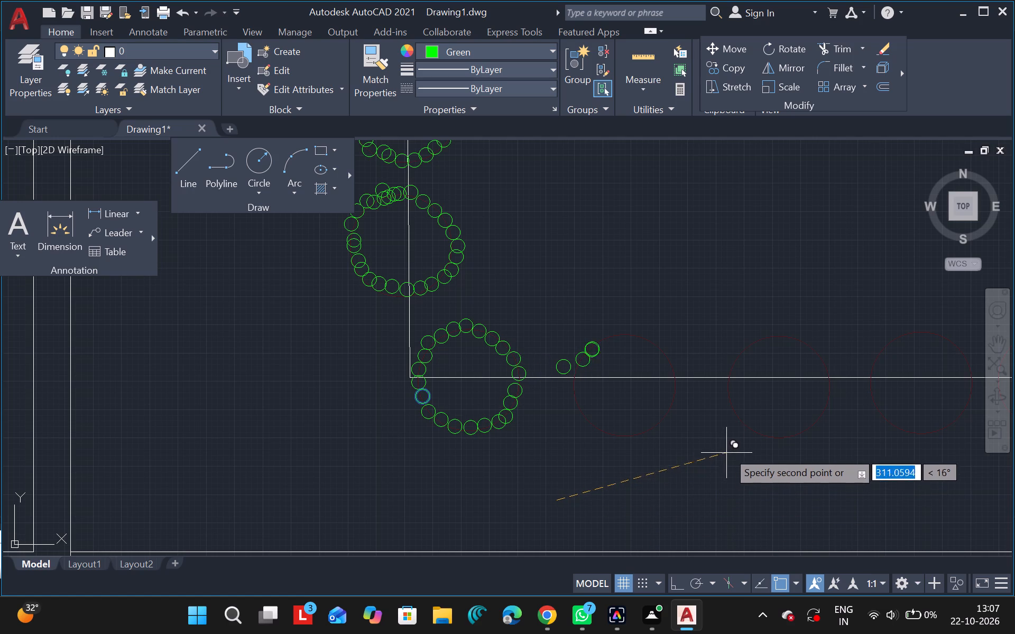
left_click_drag(728, 449, 736, 446)
left_click_drag(736, 446, 748, 445)
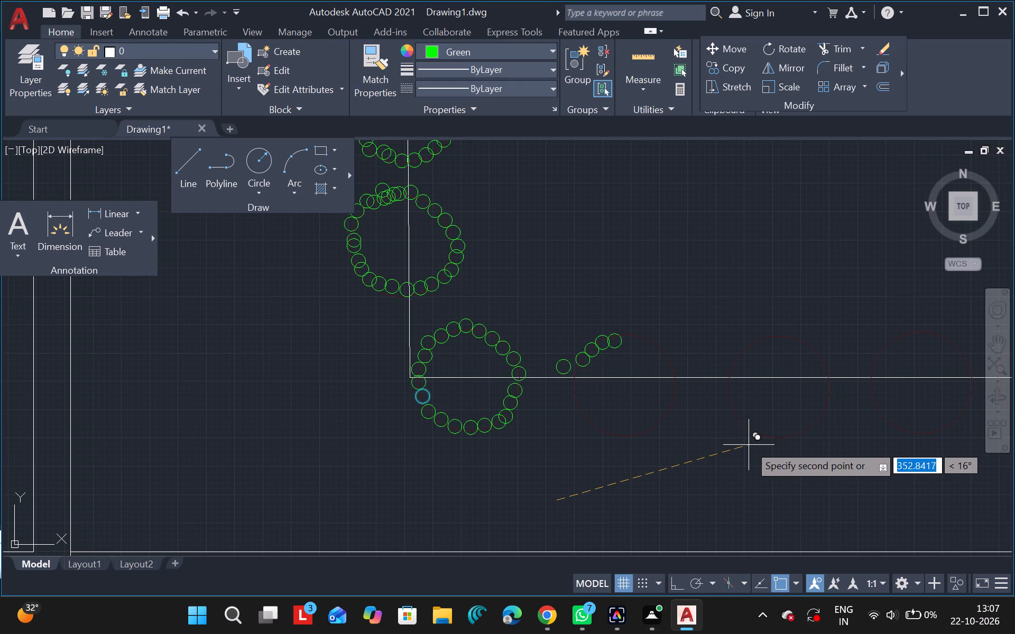
left_click_drag(750, 443, 802, 443)
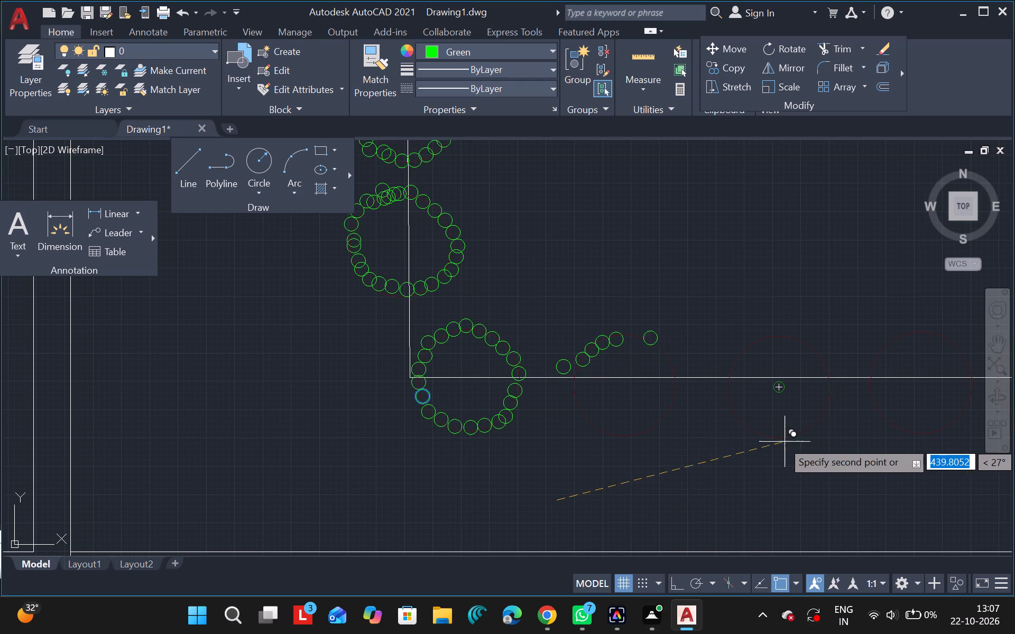
left_click_drag(764, 436, 770, 453)
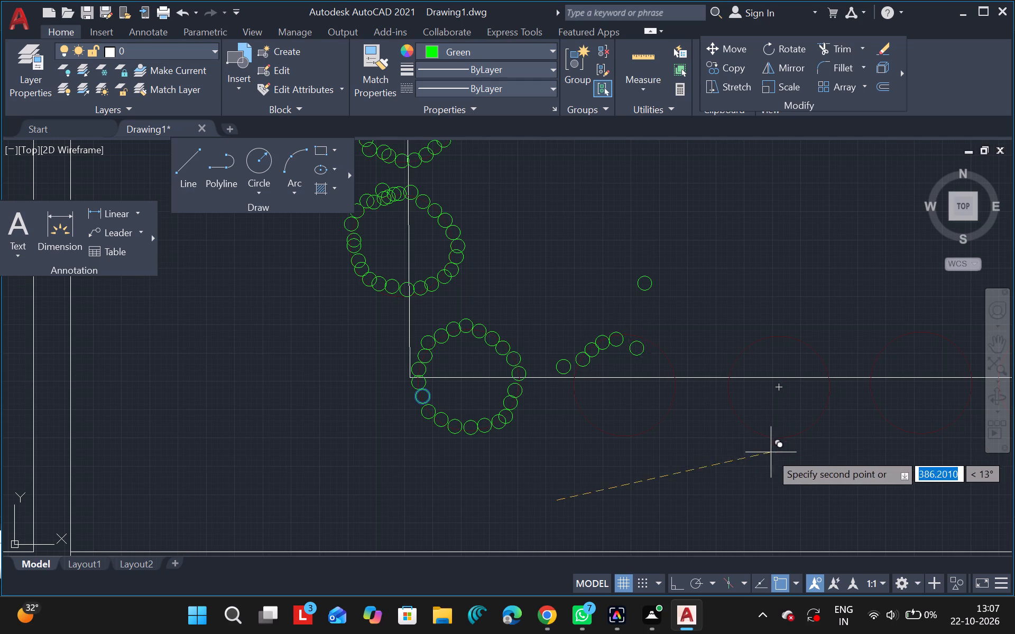
Copy the green circle down the west side and along the bottom-left arc of the same guide circle.
left_click_drag(770, 453, 709, 475)
left_click_drag(709, 475, 708, 490)
left_click_drag(708, 490, 710, 501)
left_click_drag(710, 501, 721, 514)
left_click_drag(721, 514, 736, 531)
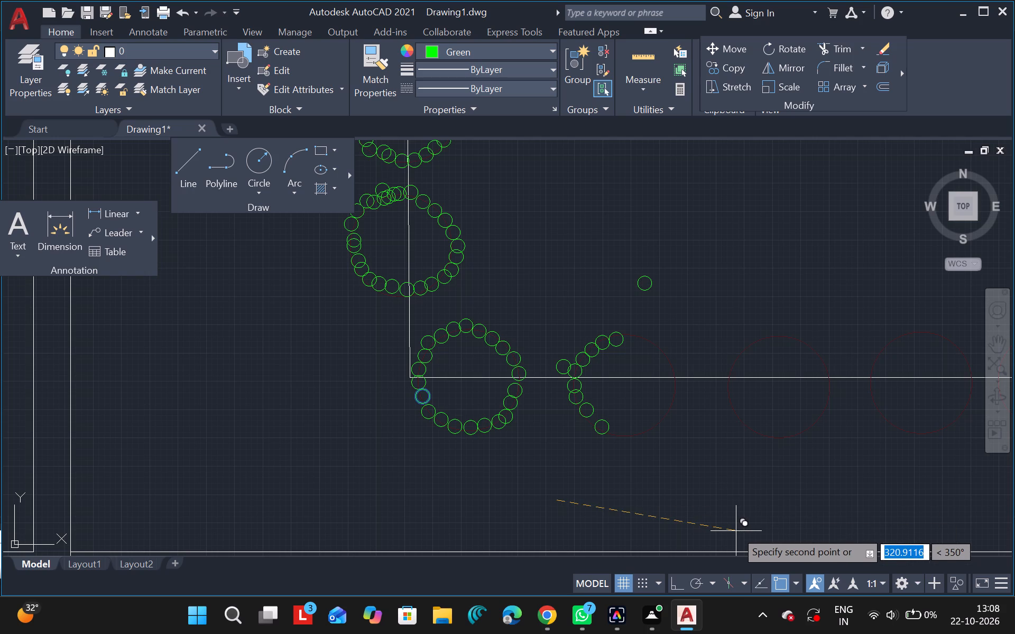
left_click_drag(730, 526, 742, 535)
left_click_drag(742, 535, 749, 537)
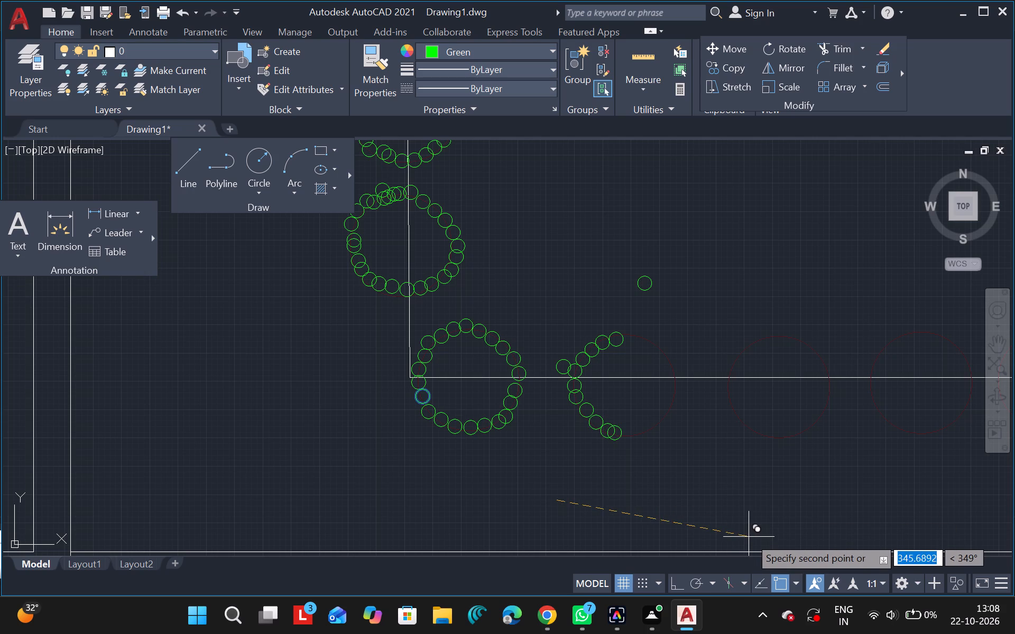
left_click_drag(749, 537, 753, 537)
left_click_drag(753, 537, 770, 540)
left_click_drag(770, 540, 783, 542)
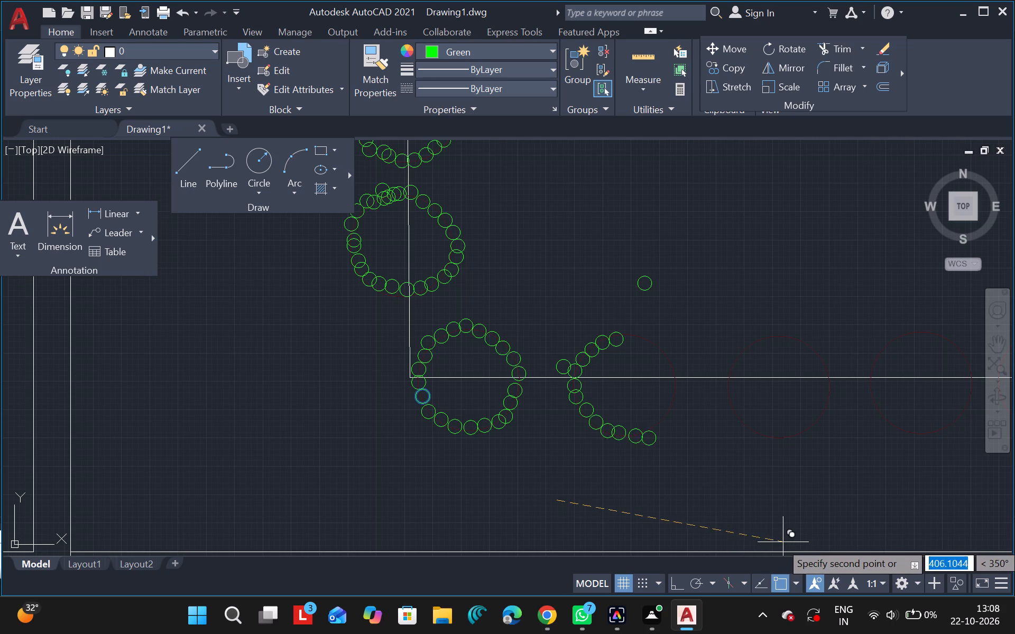
Copy the green circle up the guide circle's east side, from the lower-right arc across the white line to the upper-right arc.
left_click_drag(783, 542, 795, 529)
left_click(795, 529)
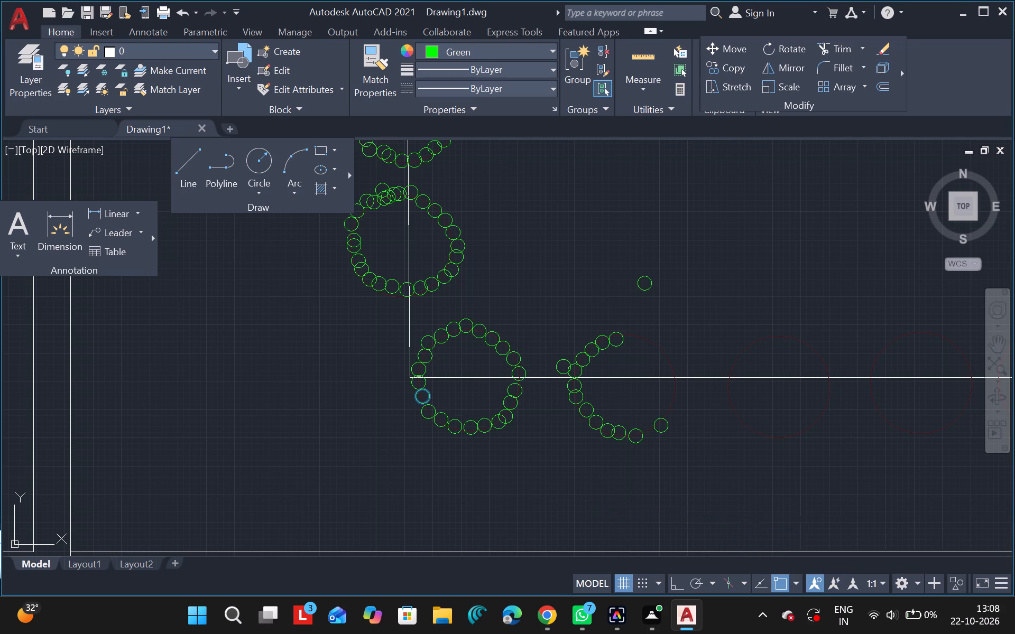
left_click_drag(804, 515, 807, 500)
left_click_drag(807, 500, 807, 484)
left_click_drag(807, 484, 805, 477)
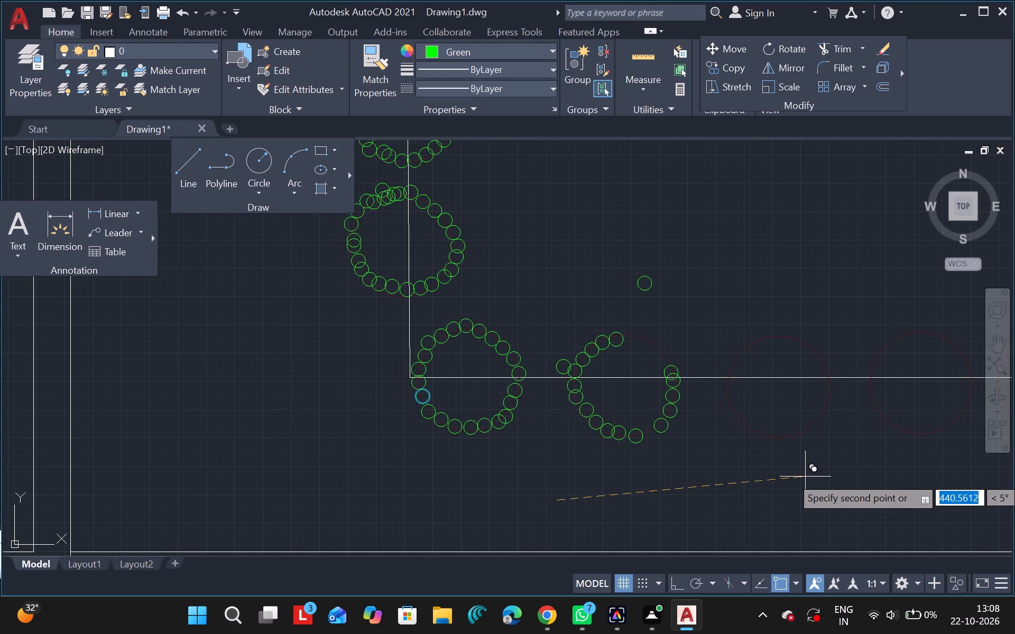
left_click_drag(805, 477, 803, 469)
left_click_drag(803, 469, 795, 454)
left_click_drag(795, 454, 786, 446)
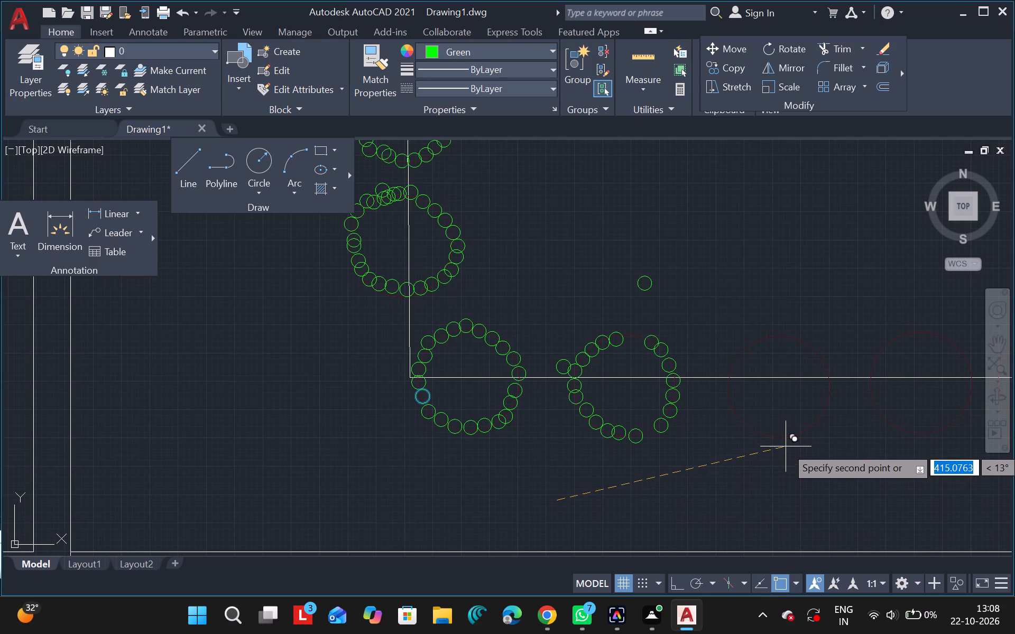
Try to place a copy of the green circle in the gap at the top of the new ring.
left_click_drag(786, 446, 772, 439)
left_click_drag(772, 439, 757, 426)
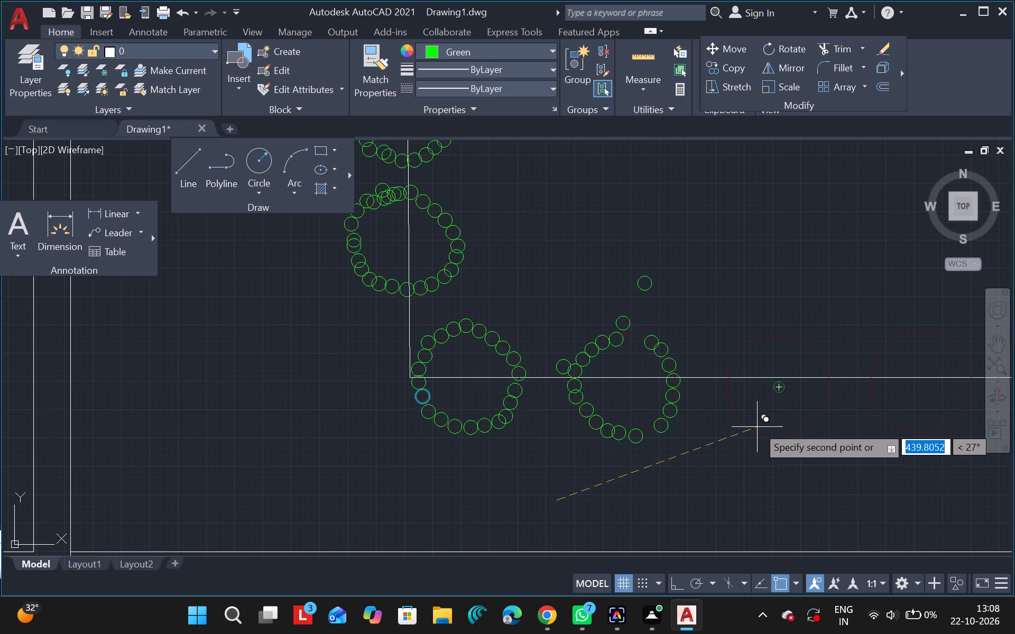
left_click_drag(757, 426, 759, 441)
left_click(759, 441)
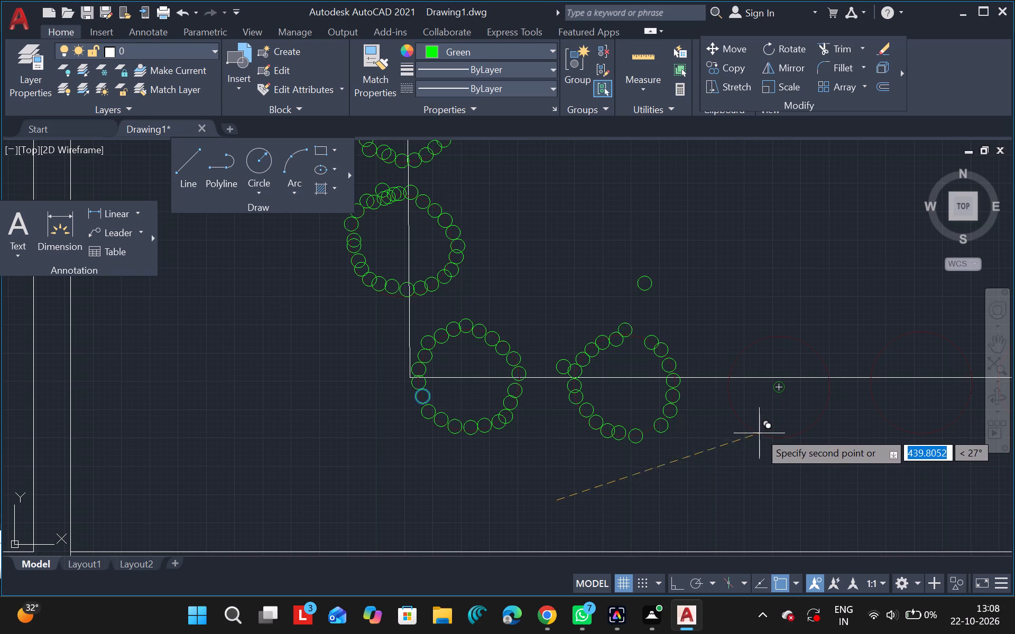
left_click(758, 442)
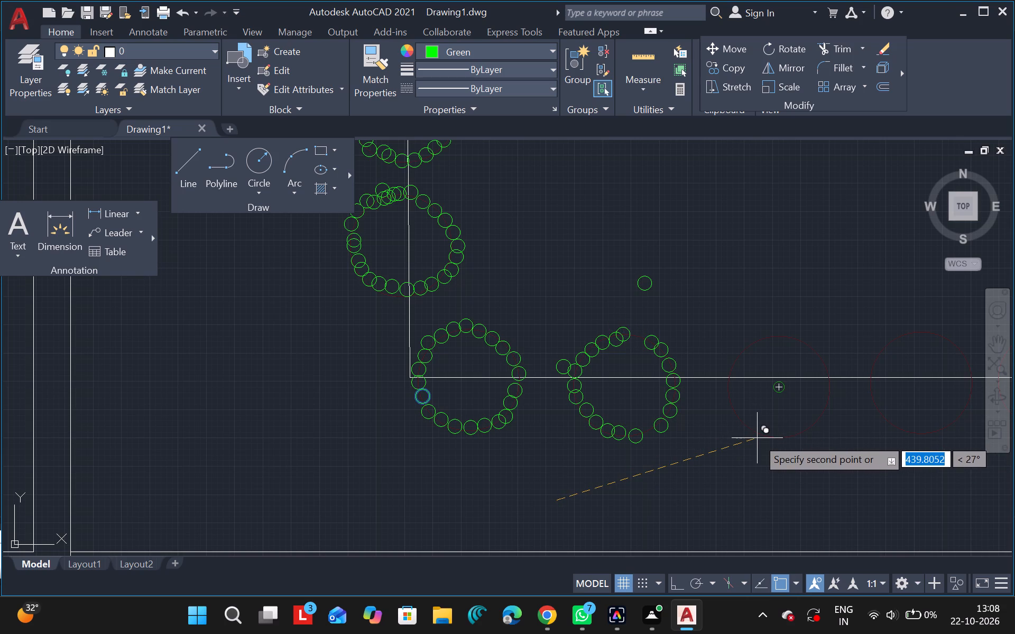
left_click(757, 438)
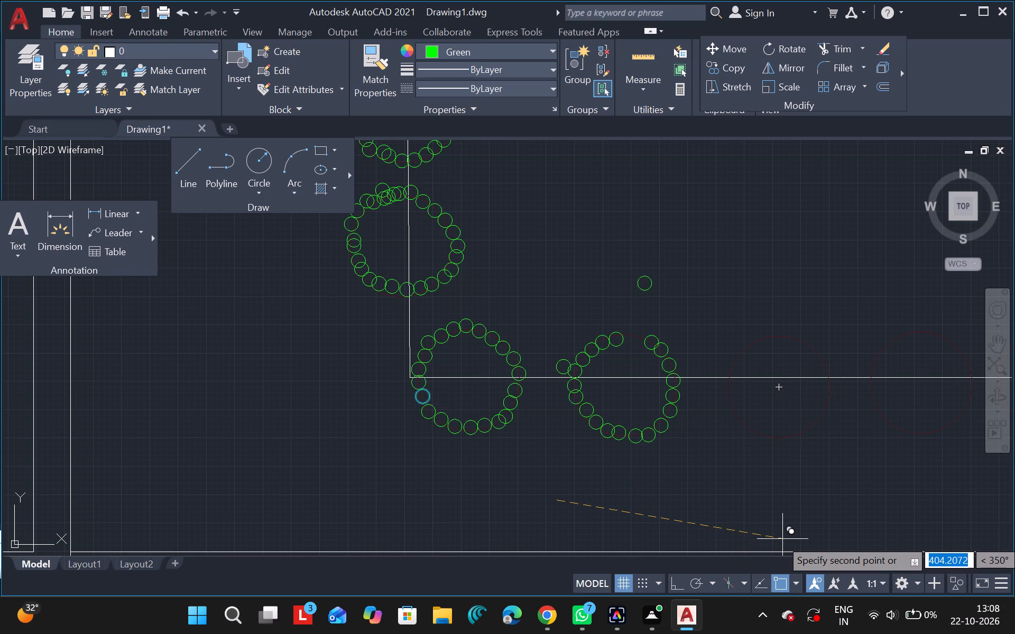
Place a copy of the green circle in the gap on the new ring's bottom-right arc.
left_click(782, 539)
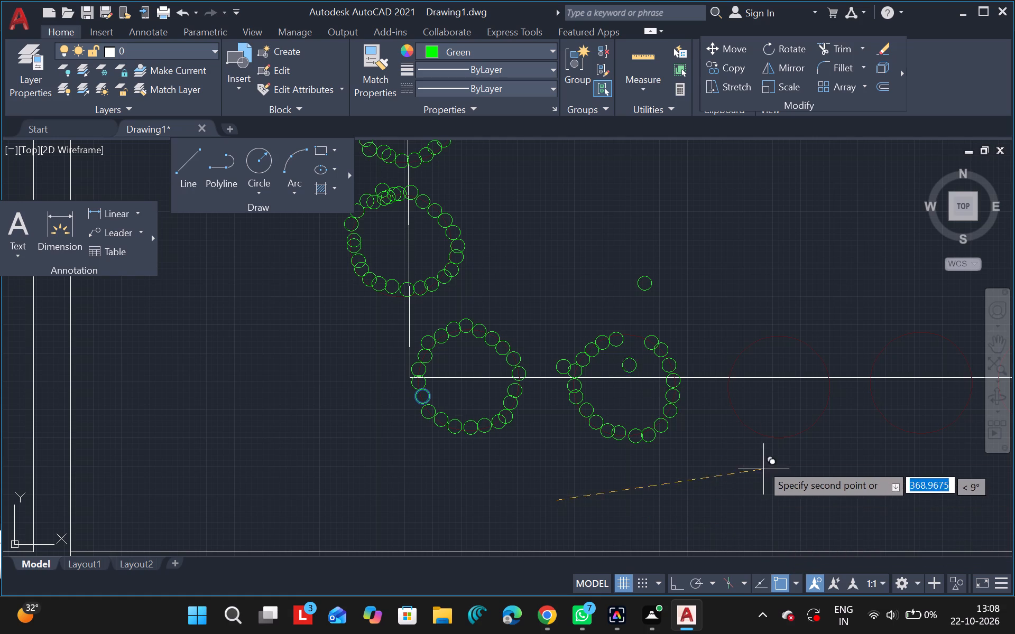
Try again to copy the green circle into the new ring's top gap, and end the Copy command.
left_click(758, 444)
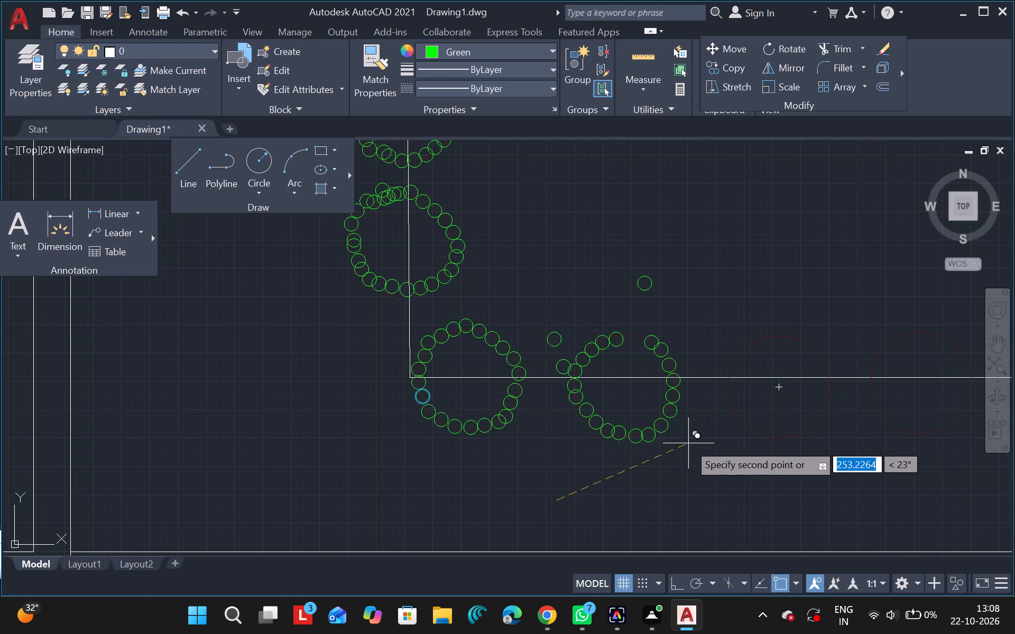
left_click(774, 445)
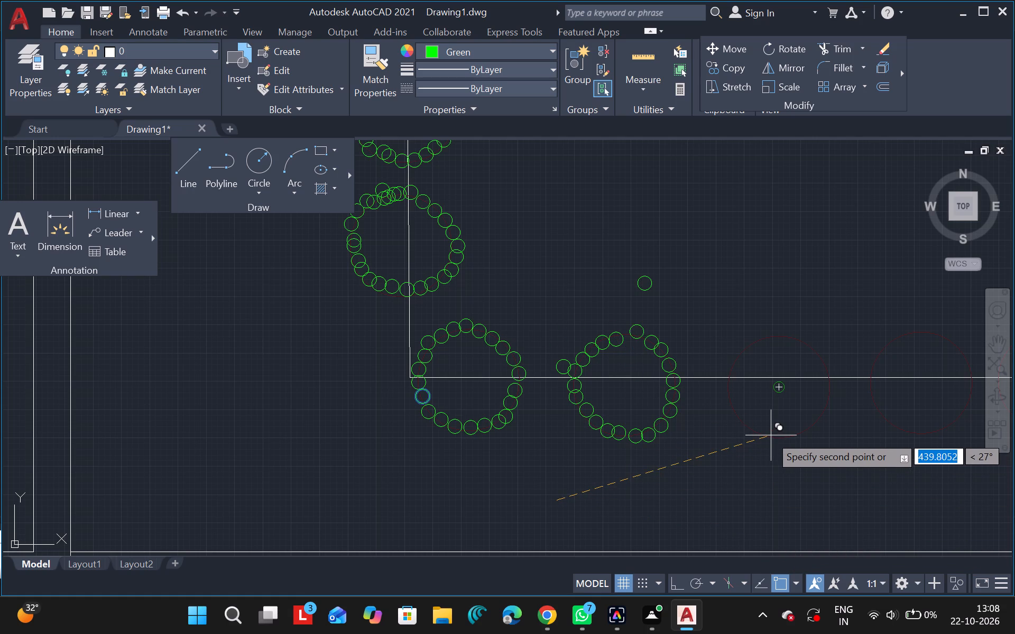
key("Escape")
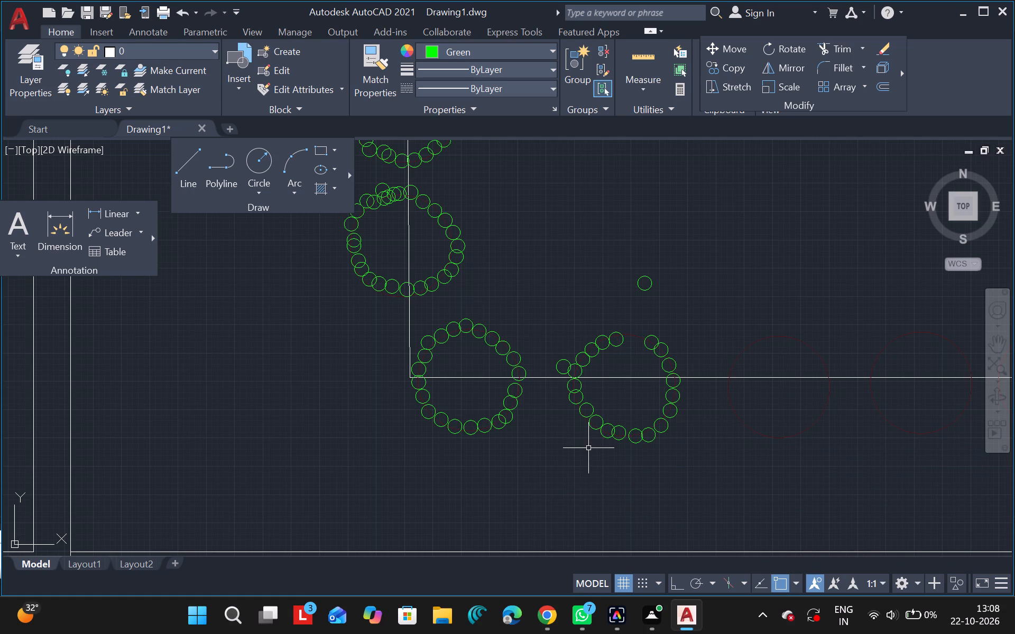
Delete the surplus green circle just outside the new ring's west side, above the white line.
left_click_drag(561, 371, 752, 376)
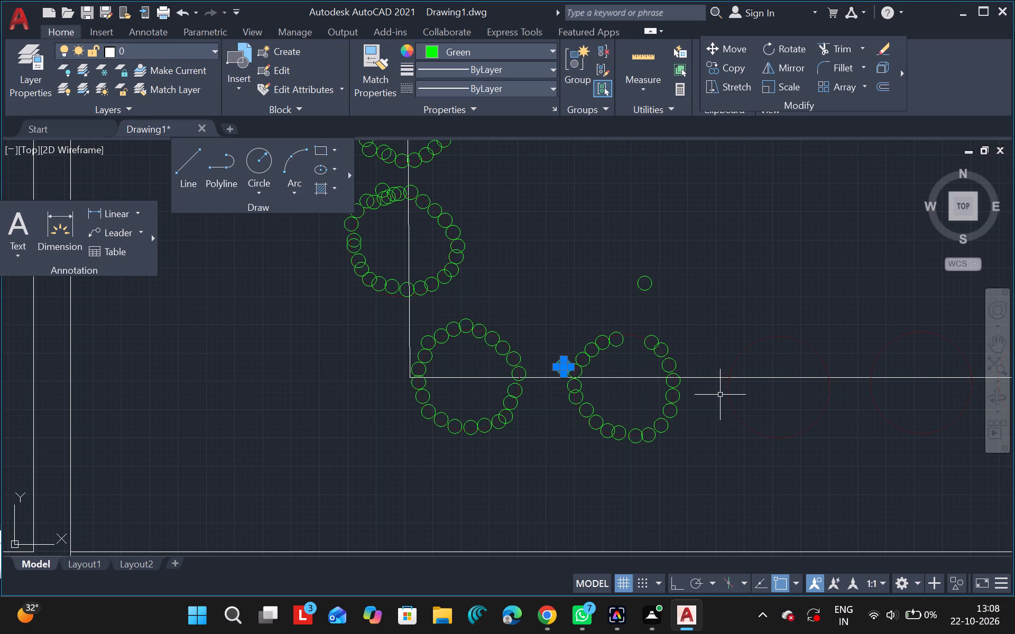
key("Delete")
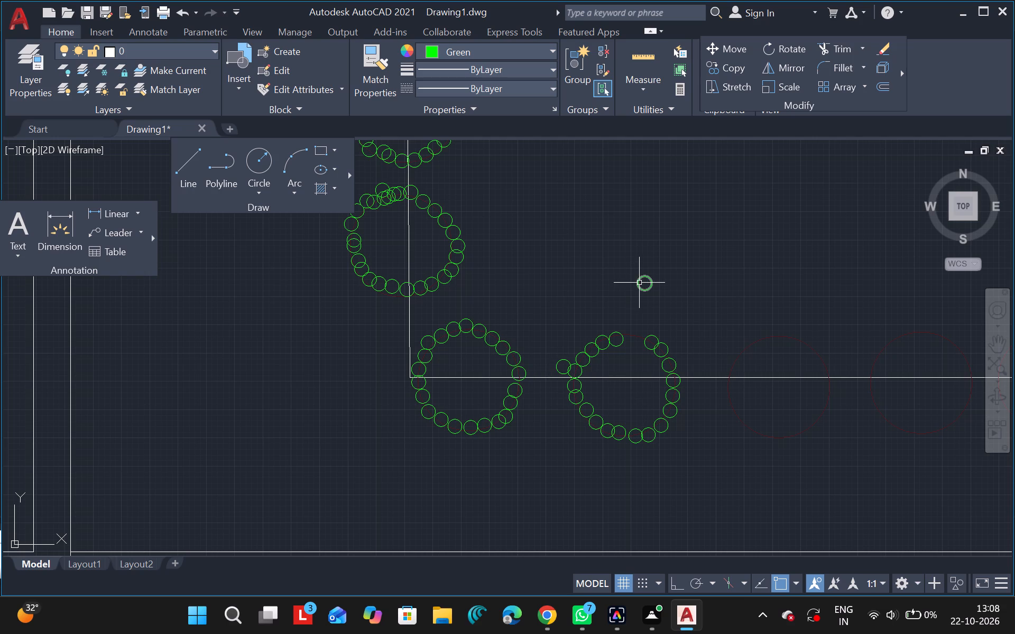
left_click(557, 368)
key("Delete")
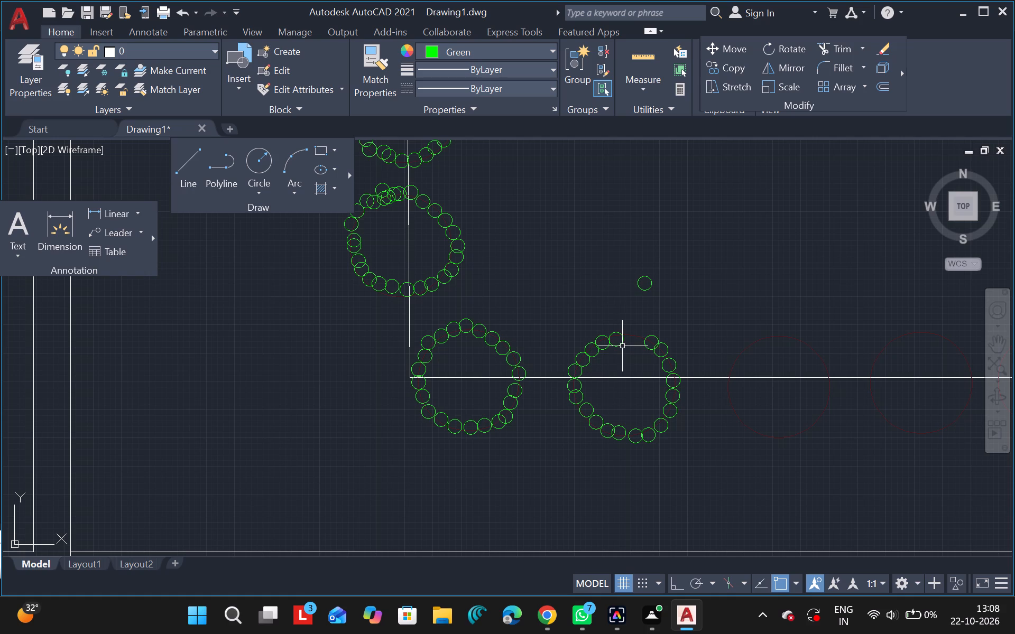
Try to copy the end circle of the new ring's upper-left arc into the gap at the top.
left_click_drag(622, 347, 680, 390)
type("co")
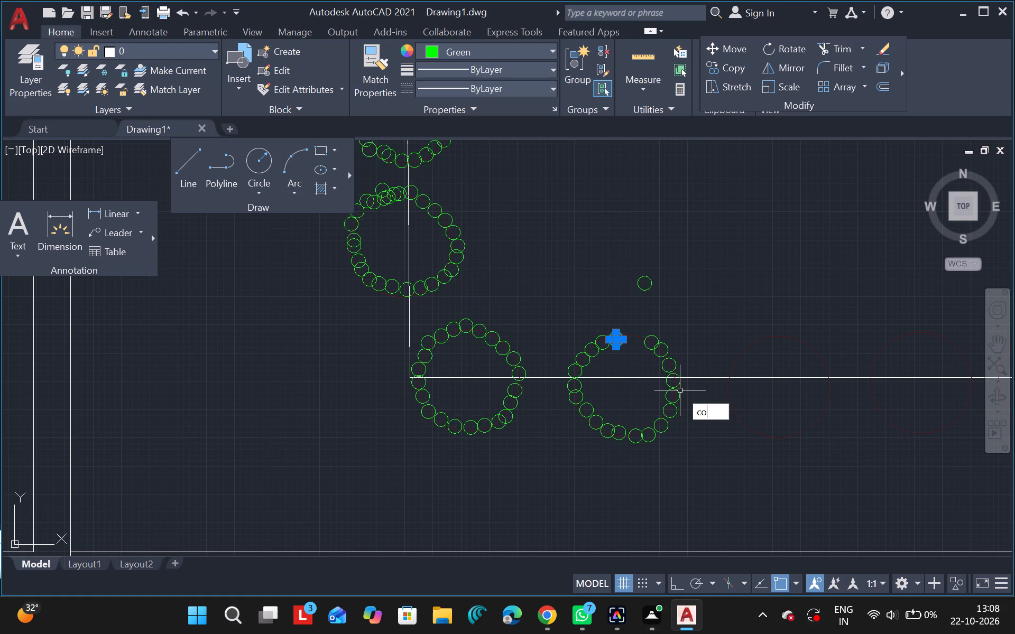
left_click(724, 428)
left_click_drag(724, 428, 741, 427)
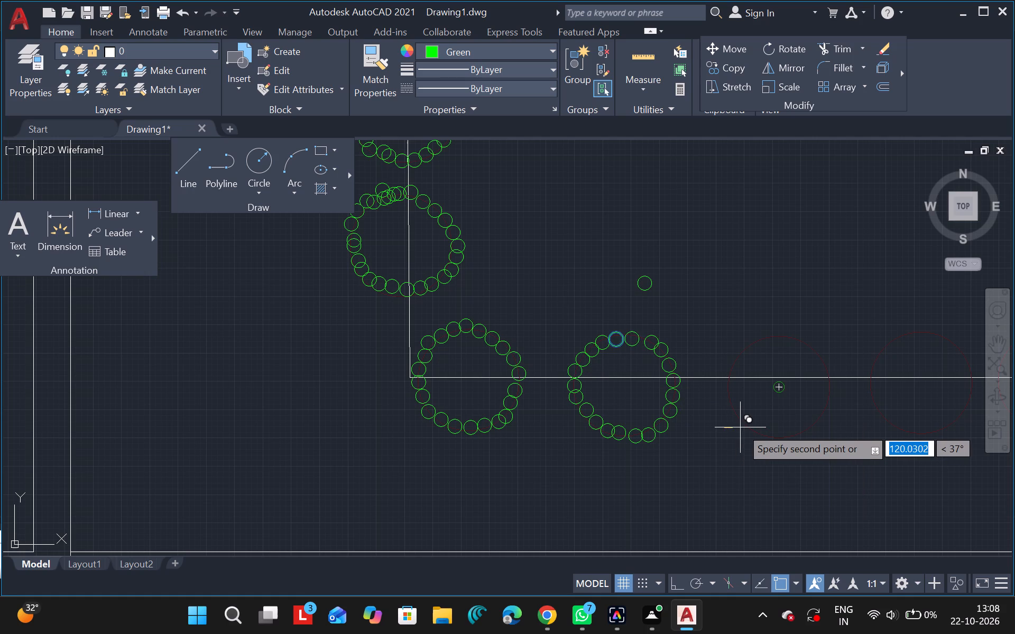
left_click_drag(741, 427, 735, 430)
left_click_drag(735, 430, 713, 441)
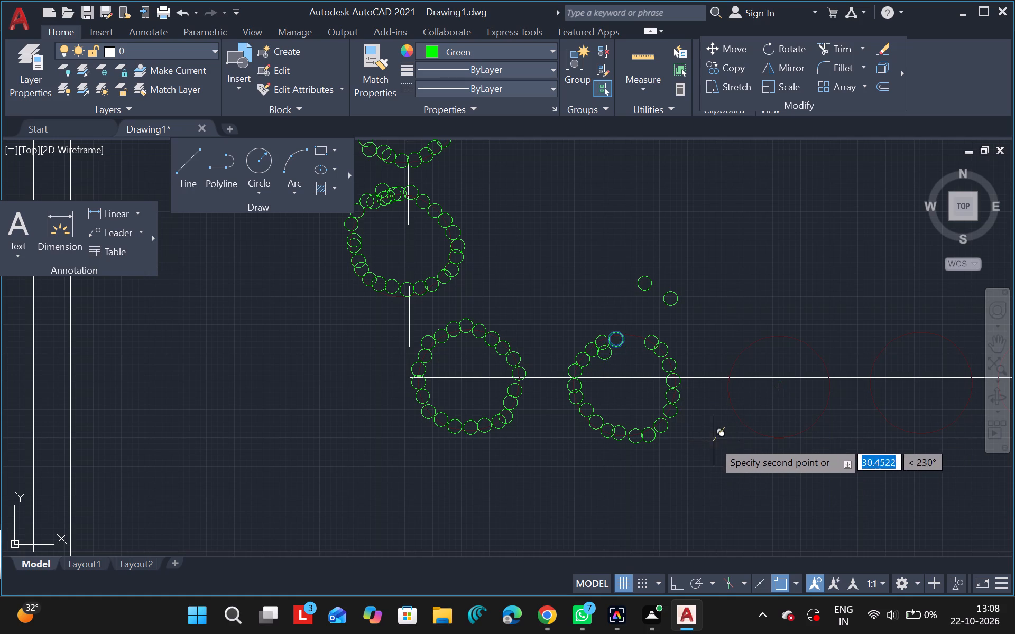
left_click_drag(713, 441, 734, 423)
left_click_drag(734, 423, 742, 396)
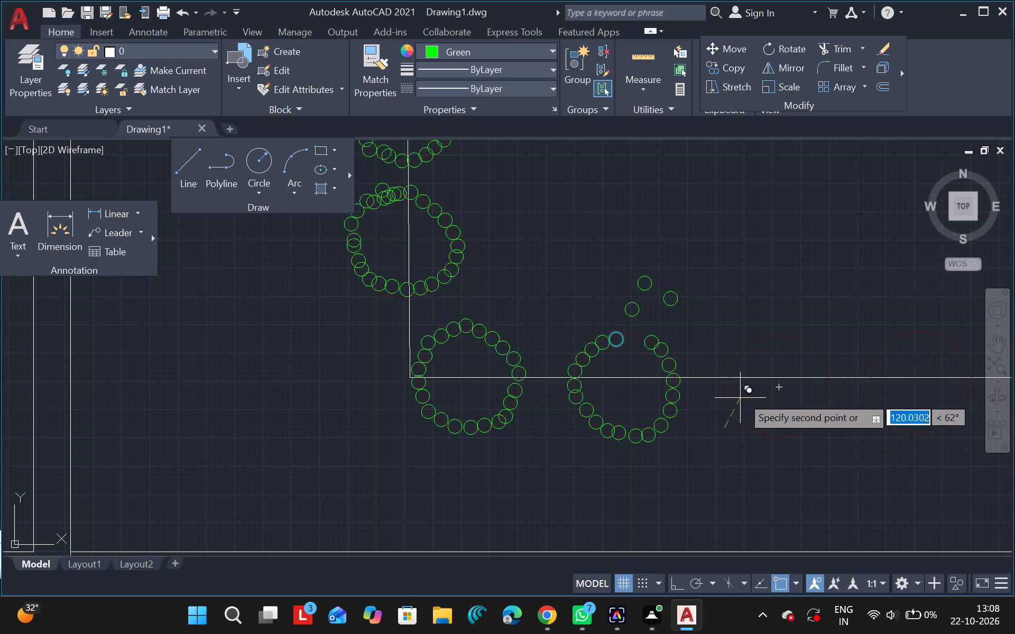
left_click_drag(742, 396, 752, 428)
left_click_drag(752, 428, 739, 423)
left_click(739, 423)
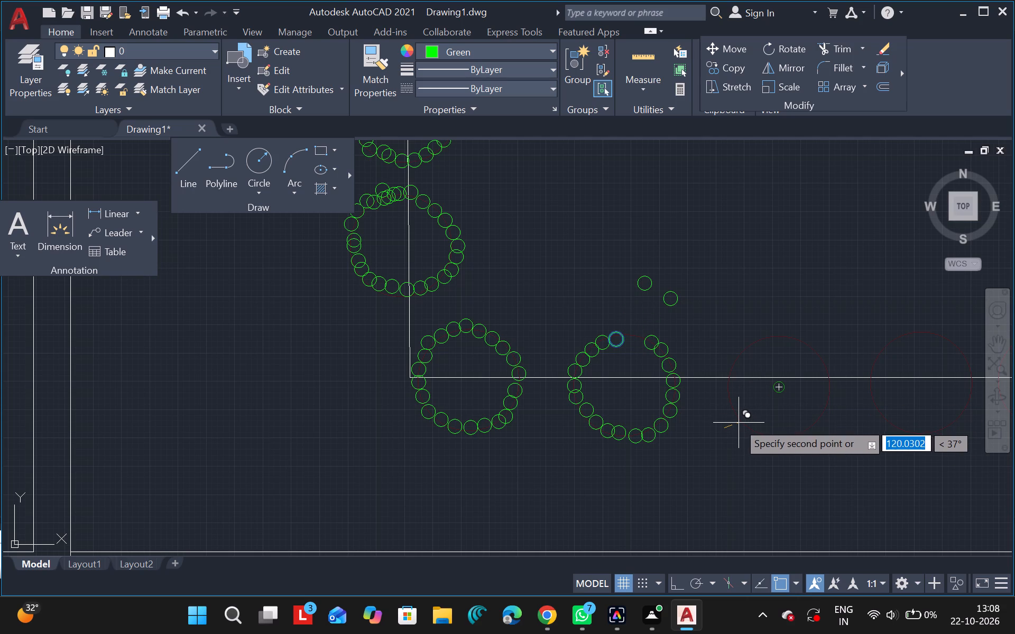
triple_click(745, 426)
triple_click(745, 426)
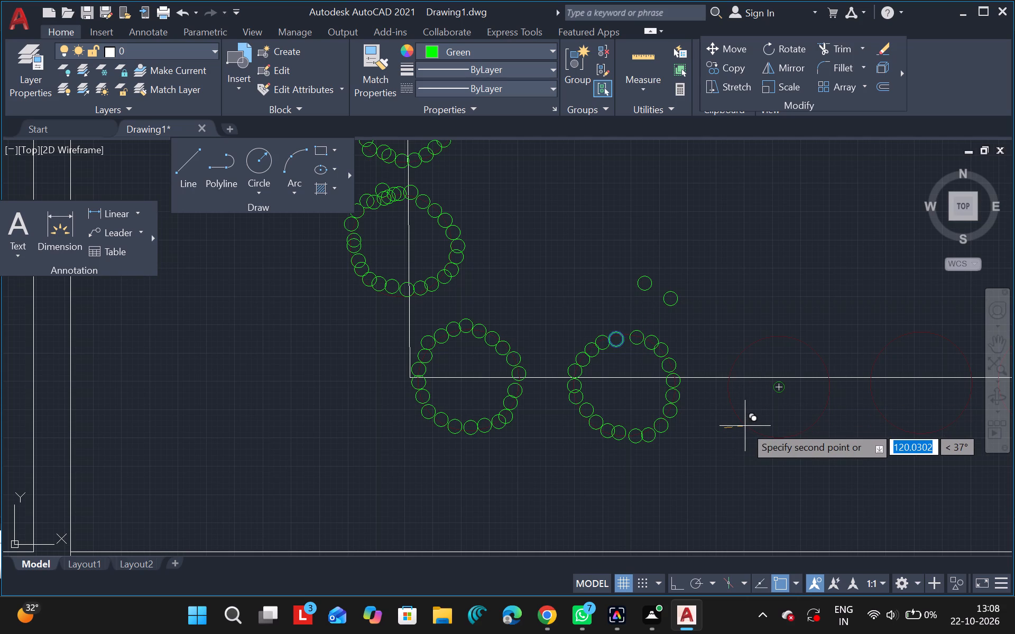
left_click(739, 429)
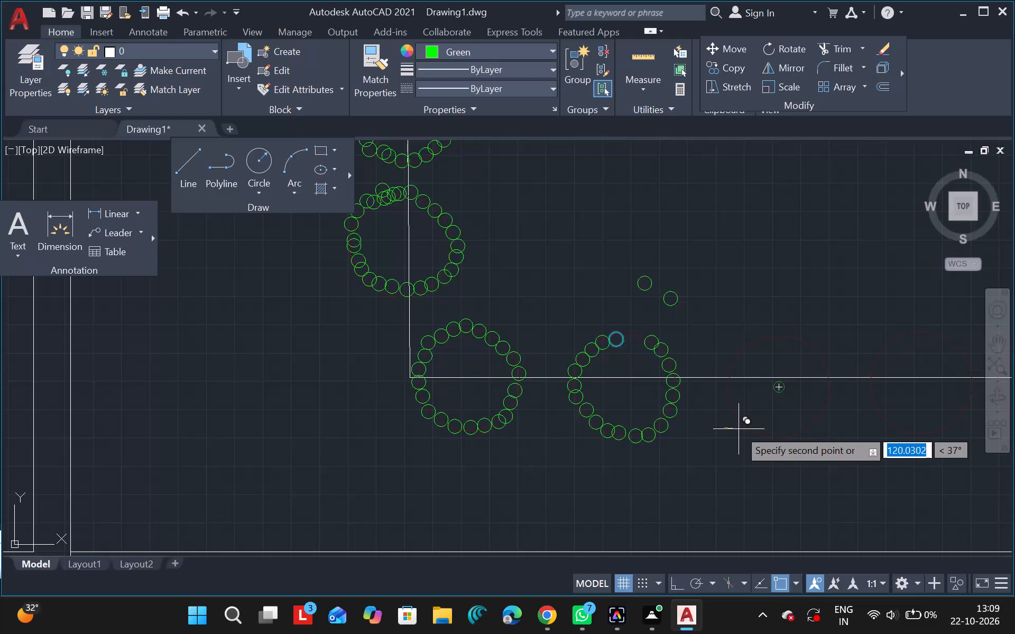
triple_click(739, 429)
double_click(739, 429)
left_click_drag(739, 429, 675, 374)
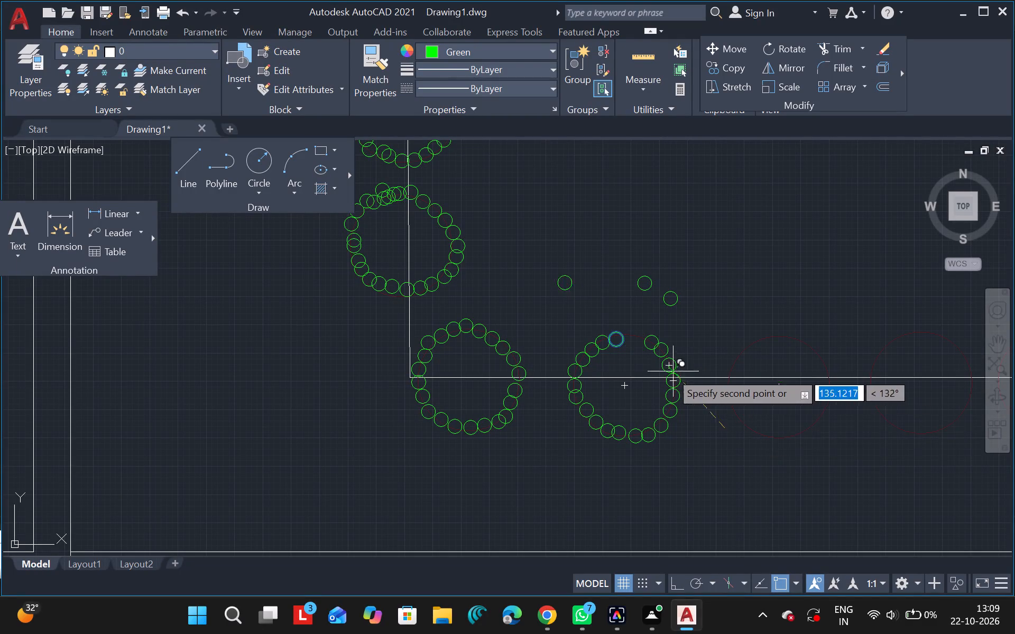
left_click_drag(675, 374, 749, 428)
left_click_drag(749, 428, 734, 424)
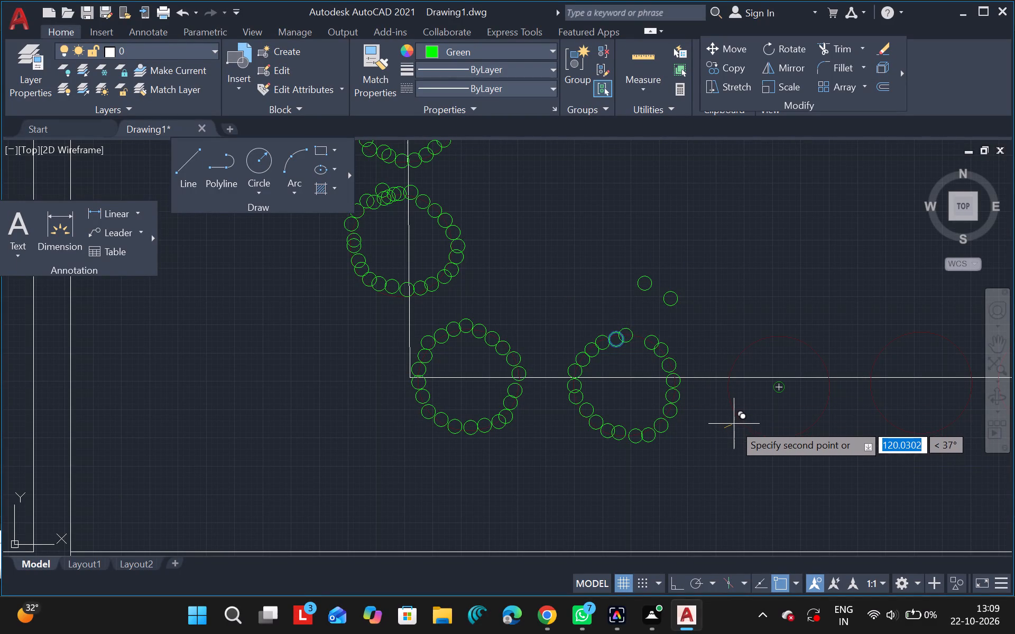
triple_click(734, 424)
triple_click(734, 424)
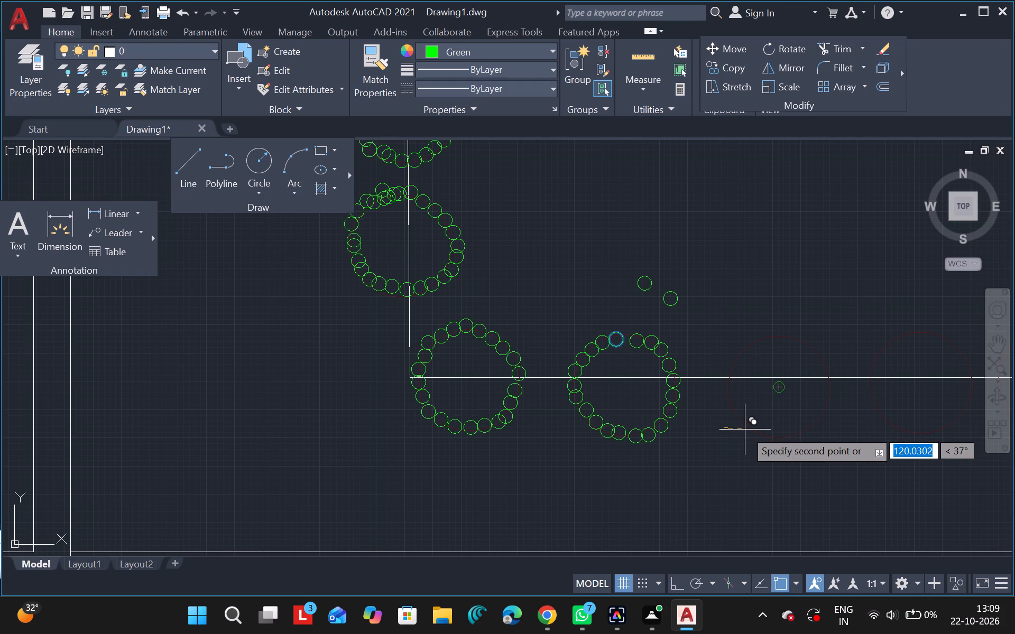
triple_click(745, 430)
triple_click(745, 430)
triple_click(745, 430)
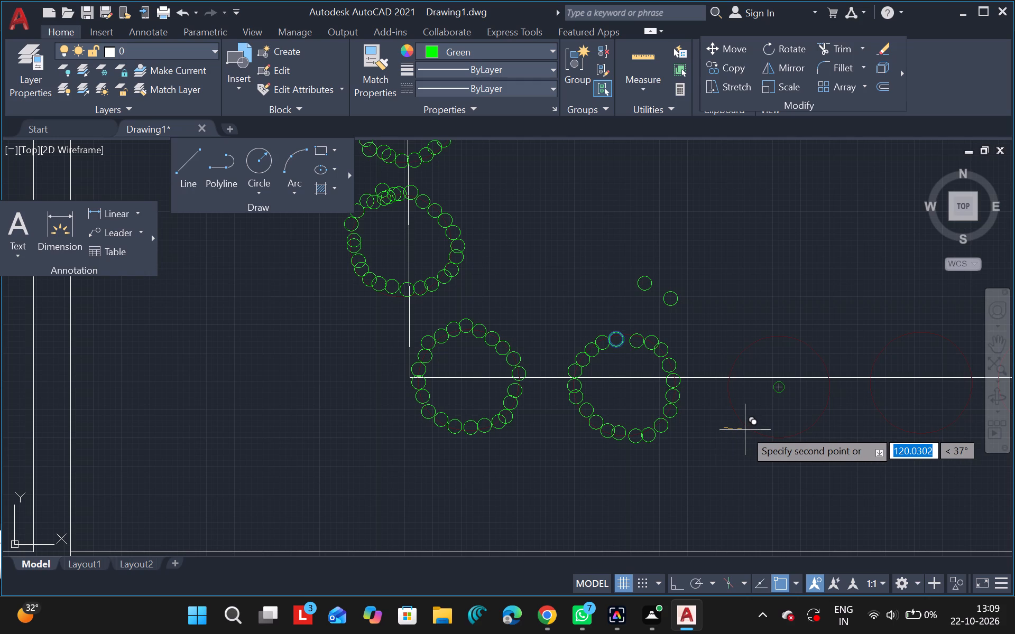
triple_click(745, 430)
left_click(745, 430)
key("Escape")
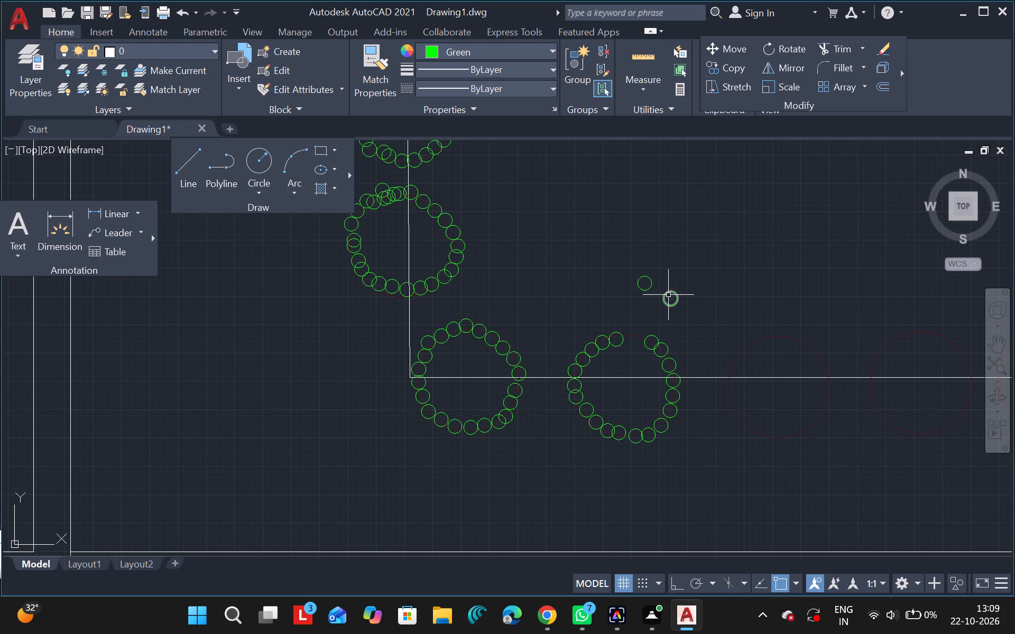
Copy the loose green circle above the second ring on the horizontal line twice into that ring's top gap, and end the Copy command.
left_click_drag(667, 305, 751, 339)
type("co")
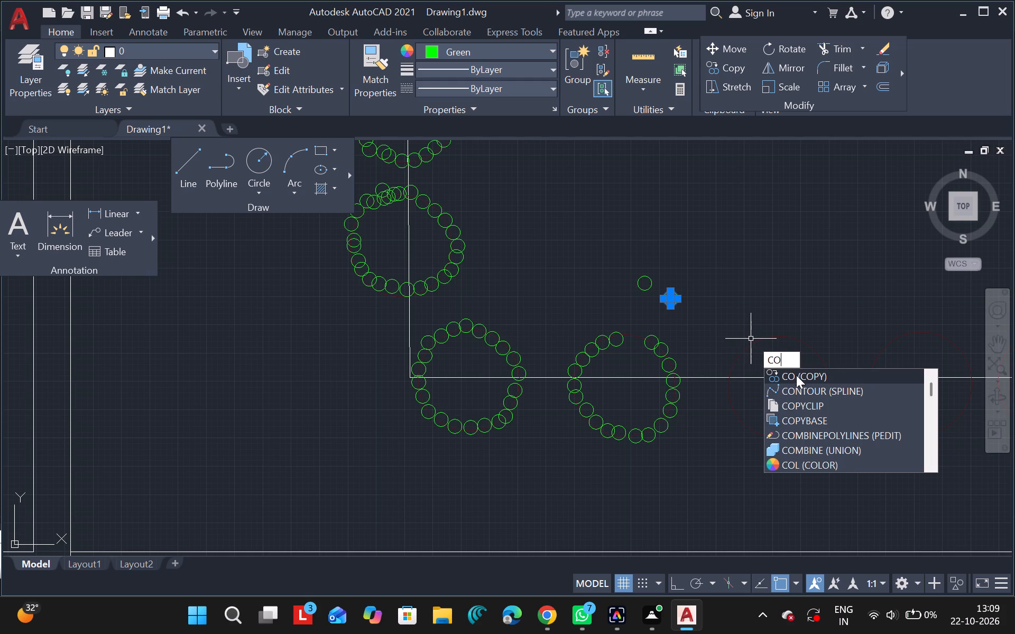
left_click(796, 376)
left_click_drag(643, 374, 541, 384)
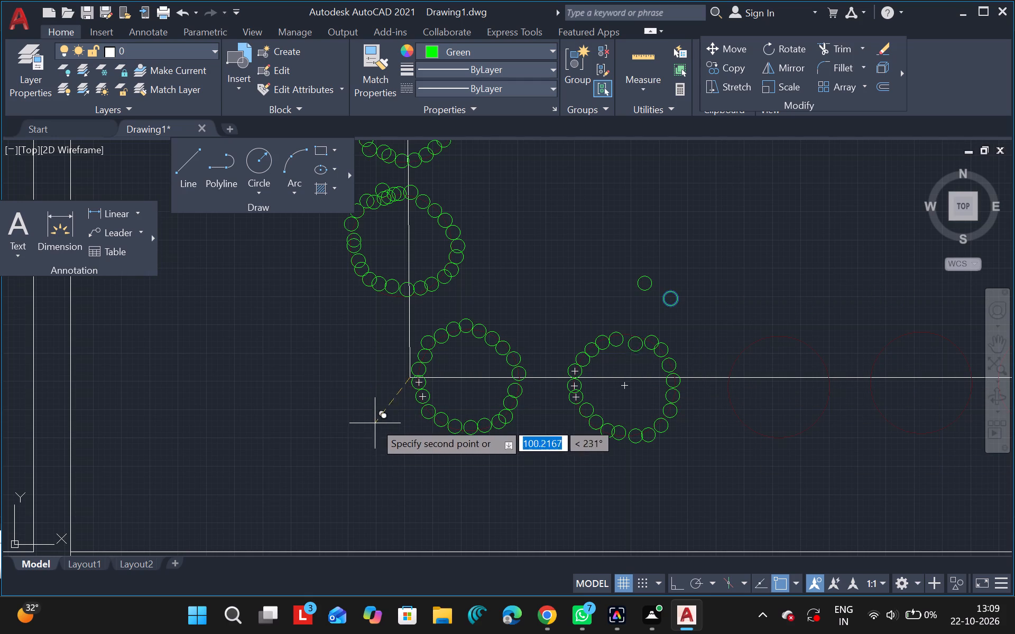
left_click_drag(367, 415, 381, 424)
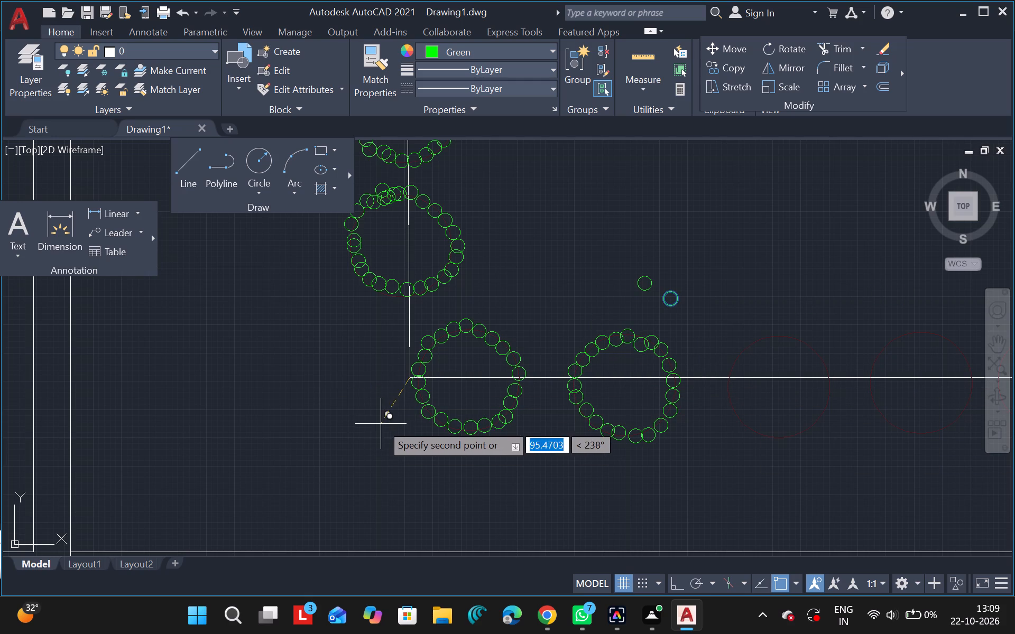
left_click_drag(381, 424, 380, 415)
left_click(380, 415)
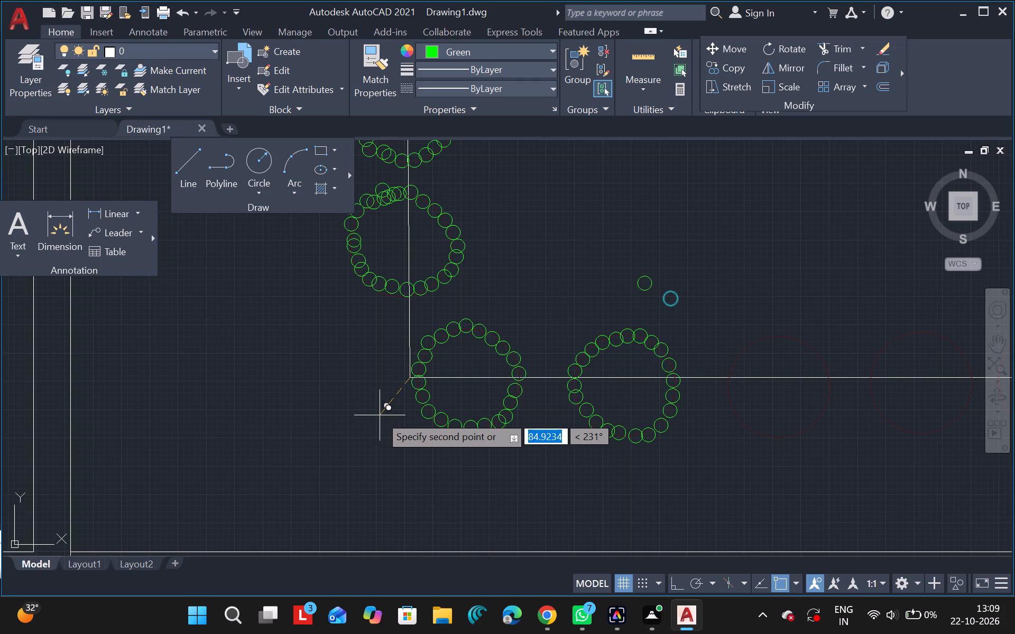
key("Escape")
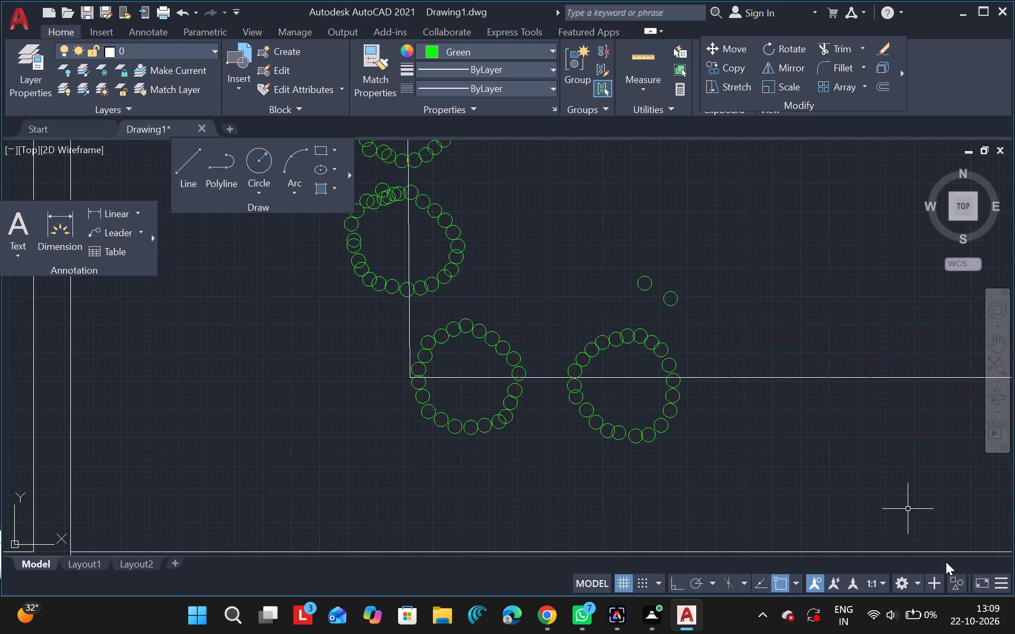
Copy a green circle from the second ring's east side onto the west edge of the next dashed red guide circle.
left_click(995, 348)
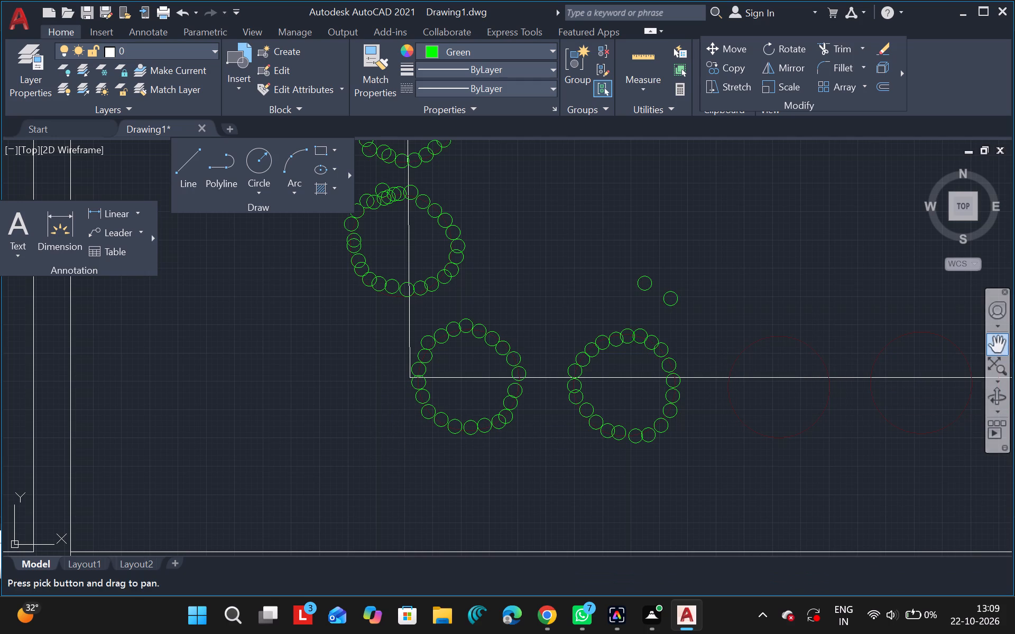
left_click_drag(843, 418, 746, 381)
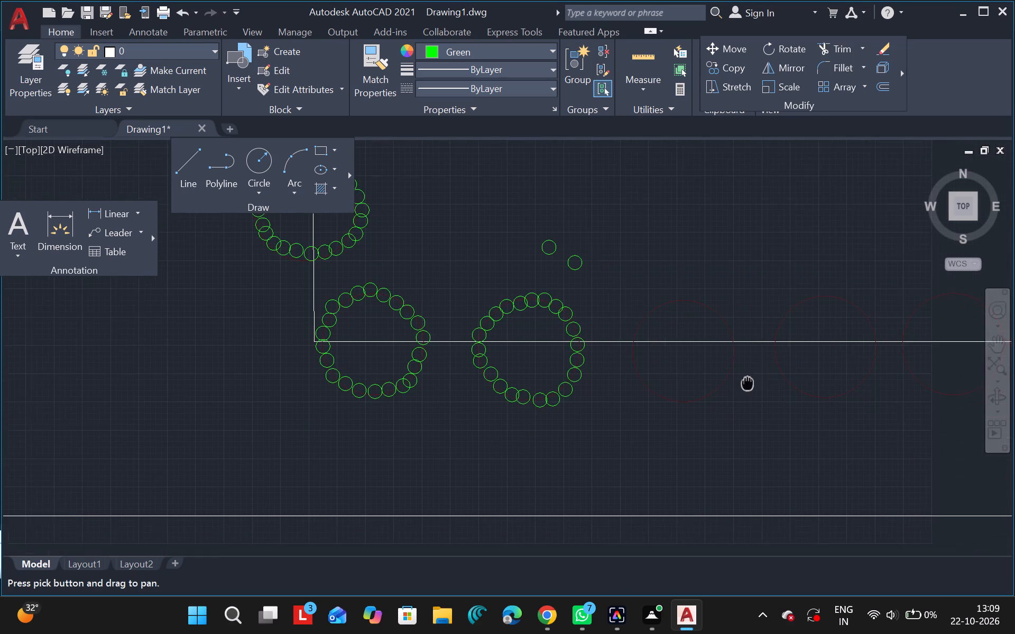
left_click_drag(746, 381, 589, 439)
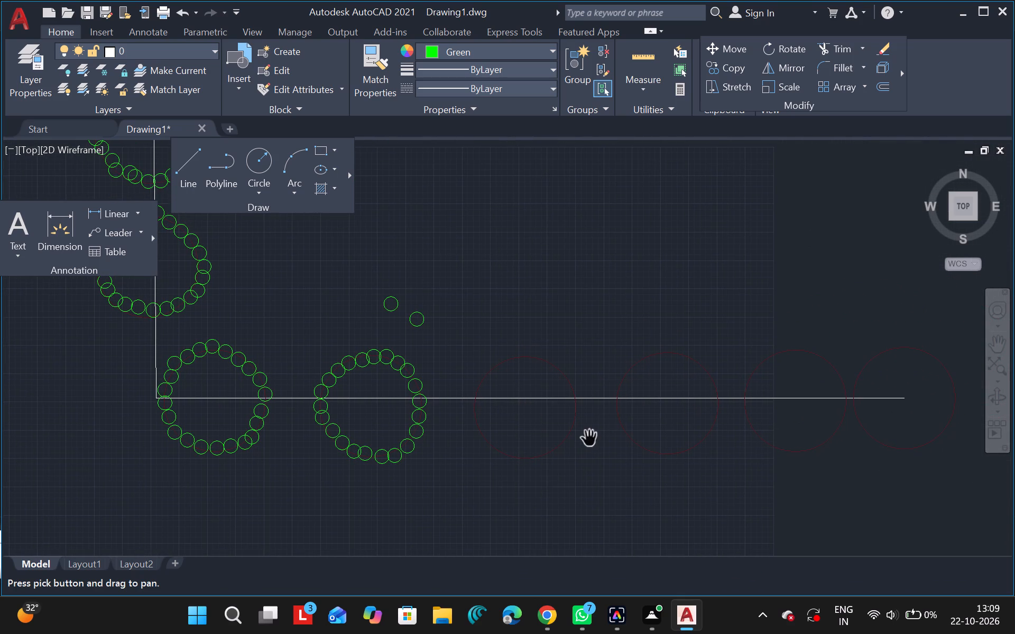
key("Escape")
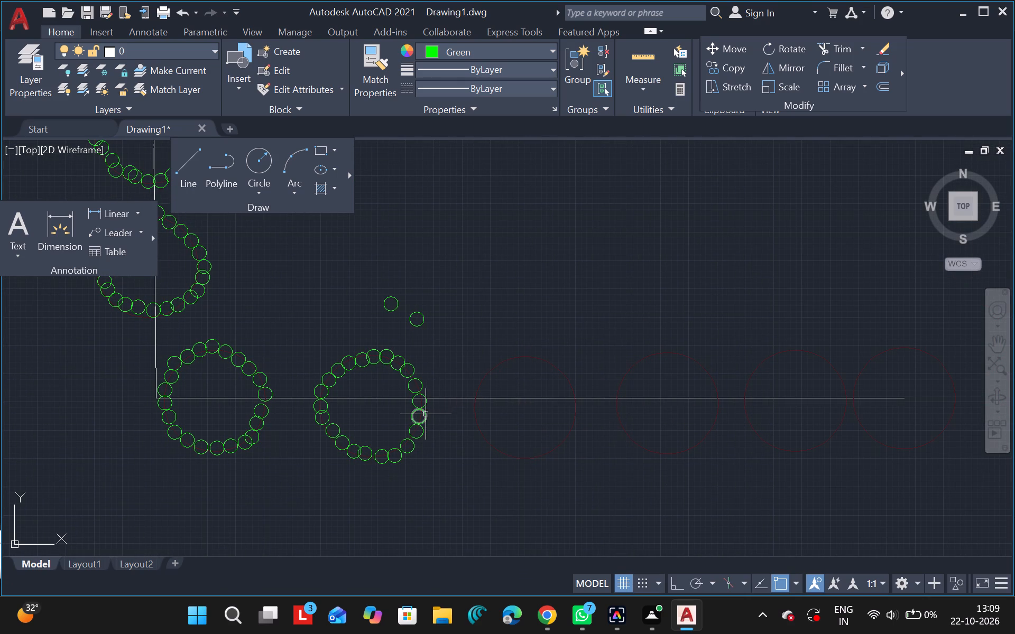
left_click_drag(426, 414, 480, 432)
type("co")
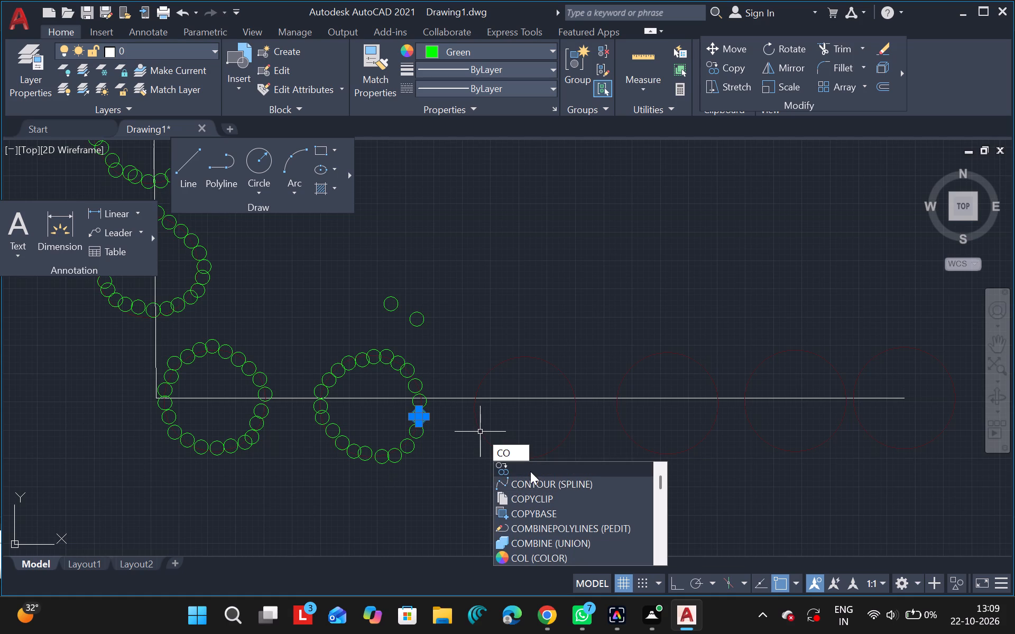
left_click(530, 471)
left_click_drag(521, 415, 539, 395)
left_click_drag(571, 399, 577, 388)
left_click(577, 388)
scroll(577, 388, "down", 1, "ctrl")
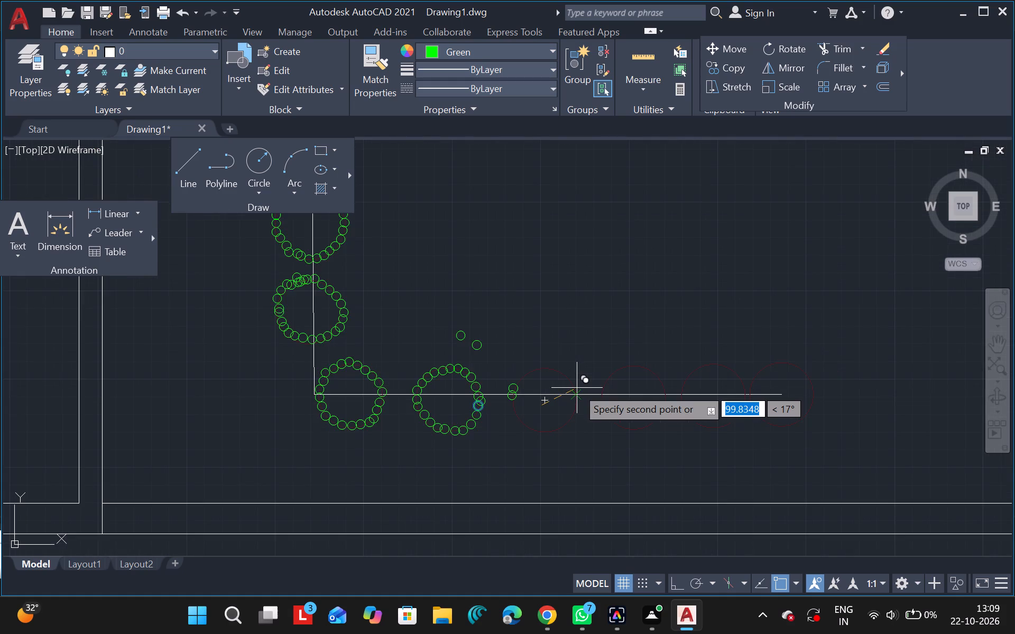
scroll(577, 388, "down", 3, "ctrl")
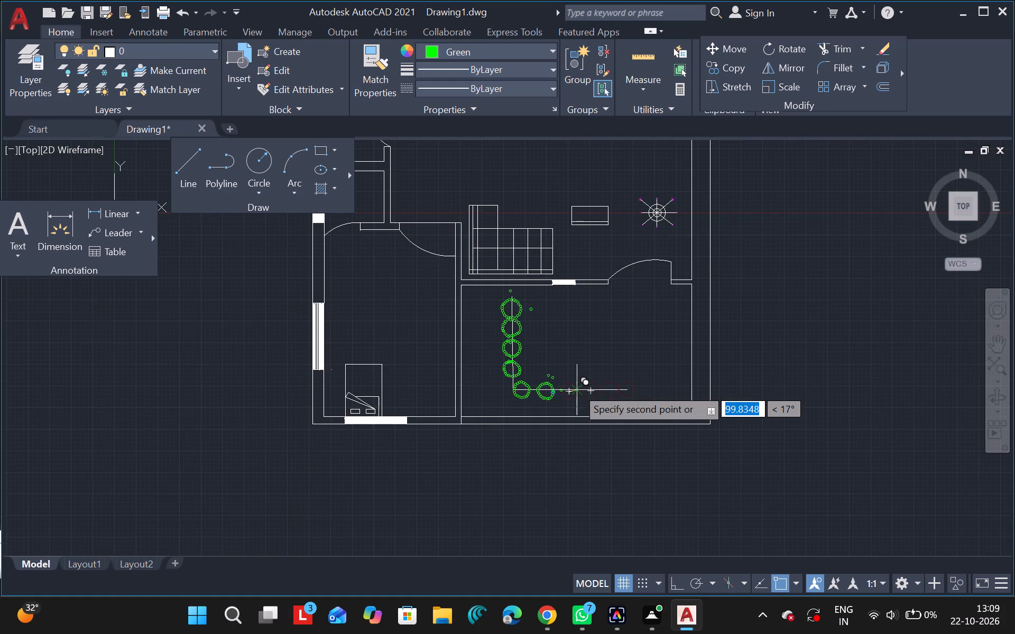
scroll(577, 388, "down", 2, "ctrl")
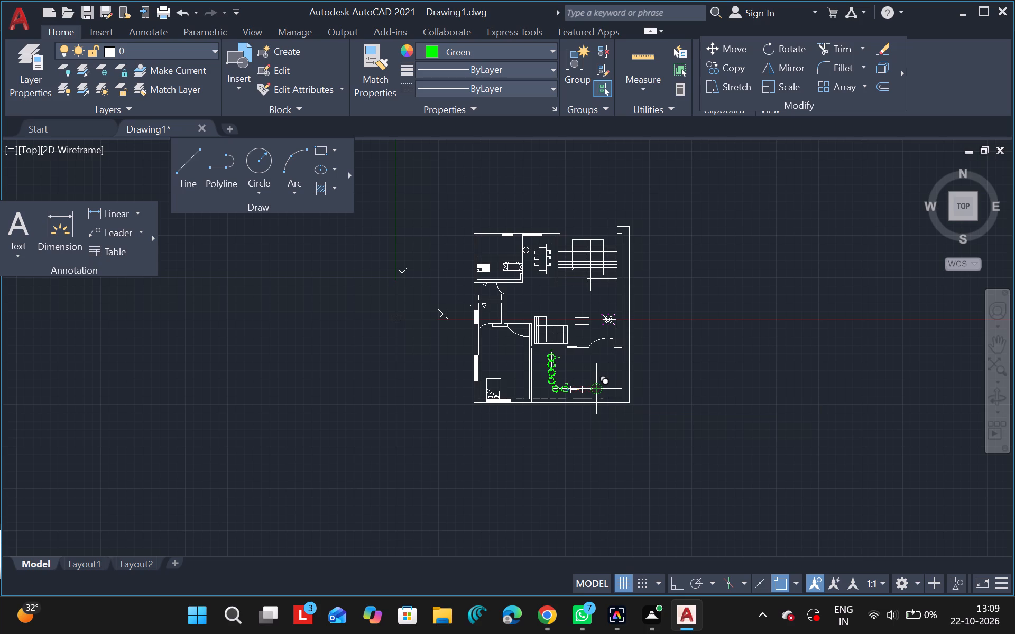
key("Escape")
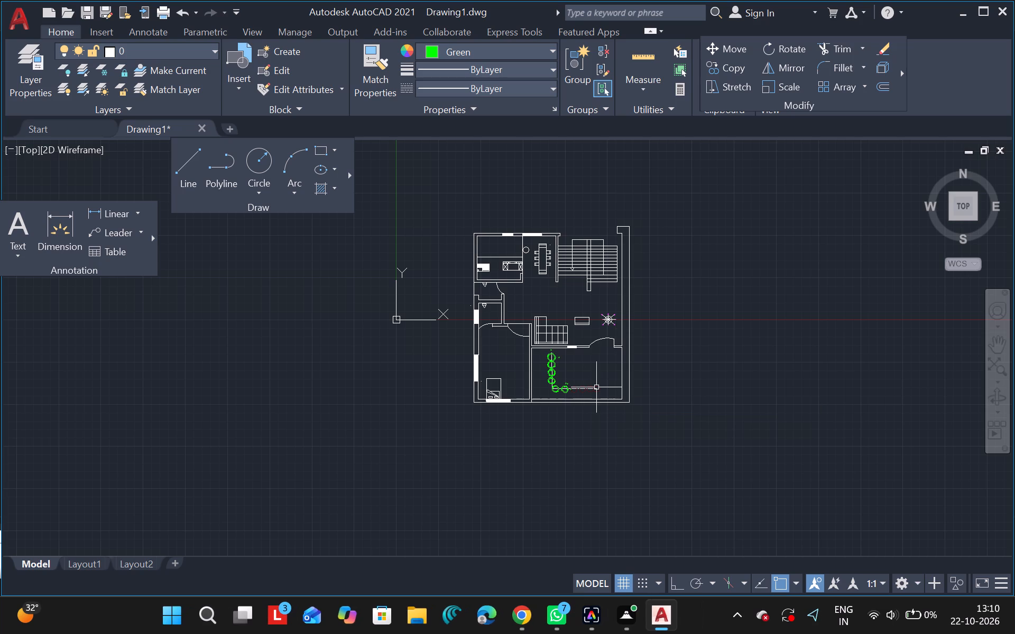
Move the first complete ring on the horizontal line west so it sits on the corner where the two white lines meet.
scroll(582, 377, "up", 2, "ctrl")
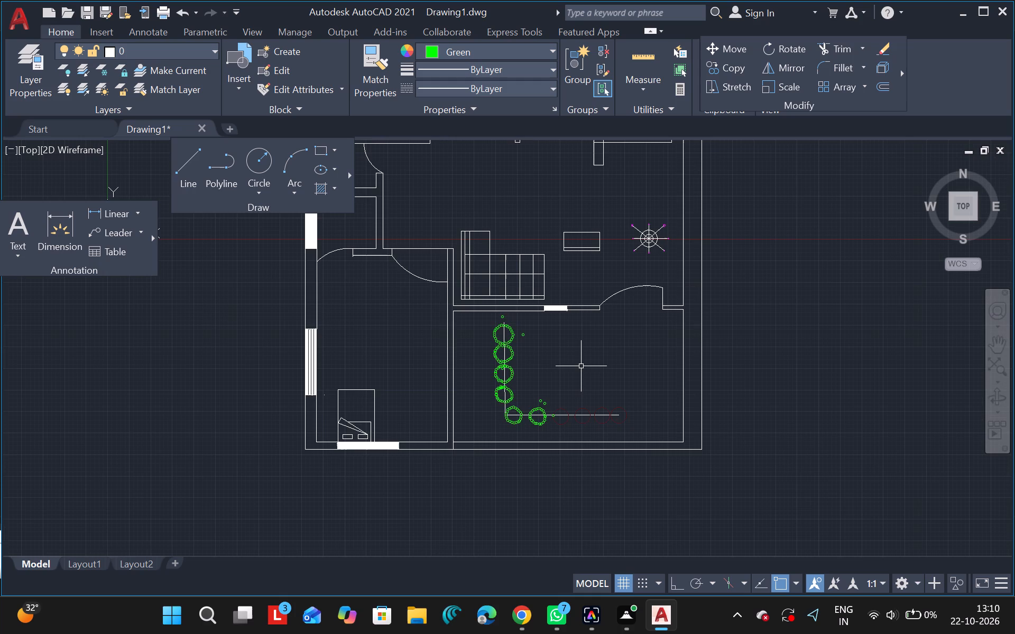
scroll(581, 366, "up", 1, "ctrl")
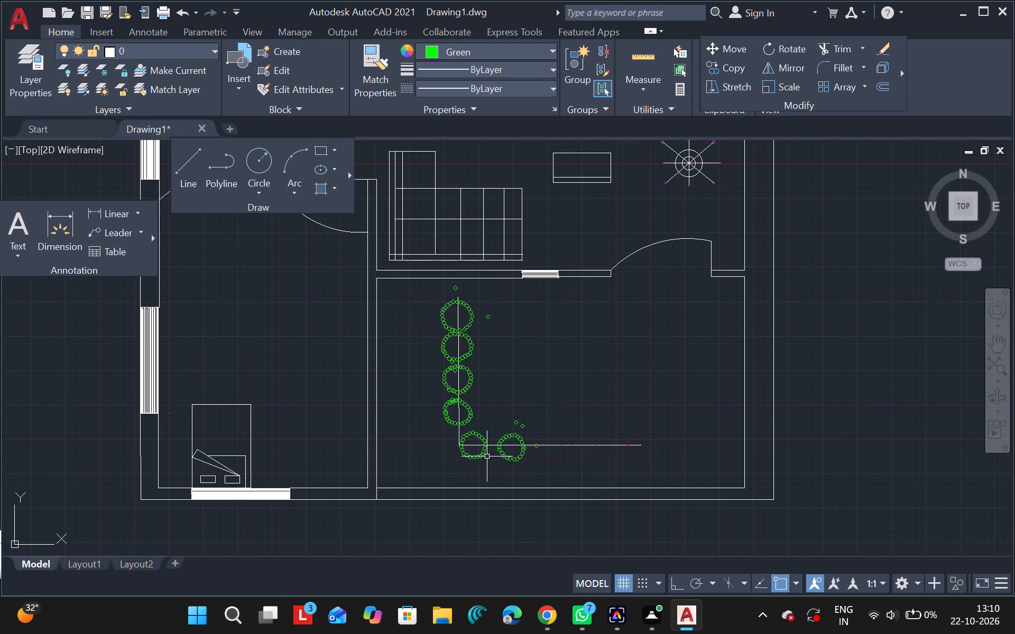
left_click_drag(453, 437, 484, 423)
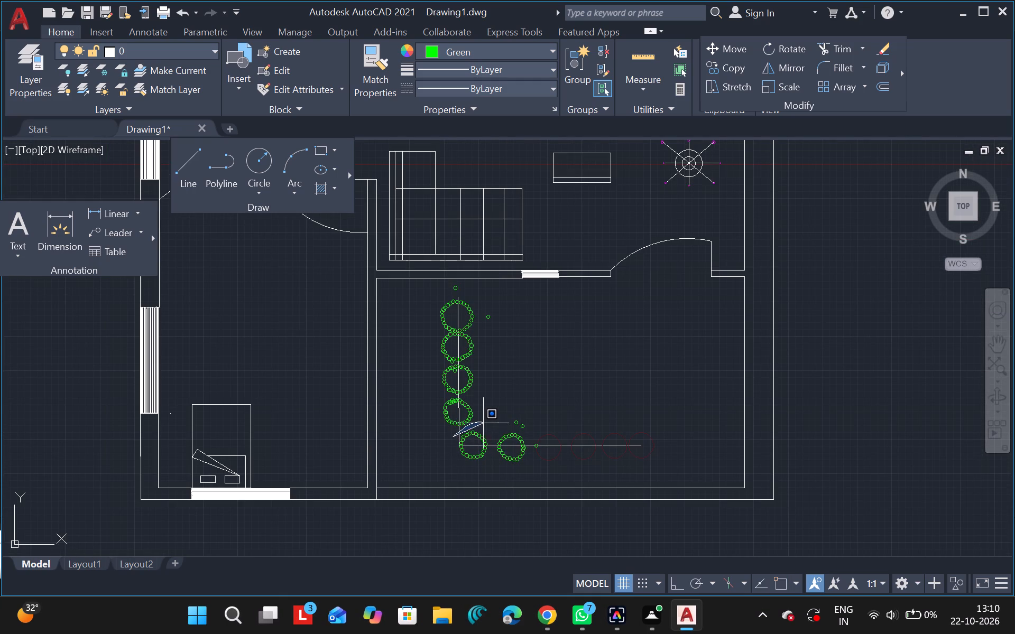
left_click_drag(484, 423, 482, 469)
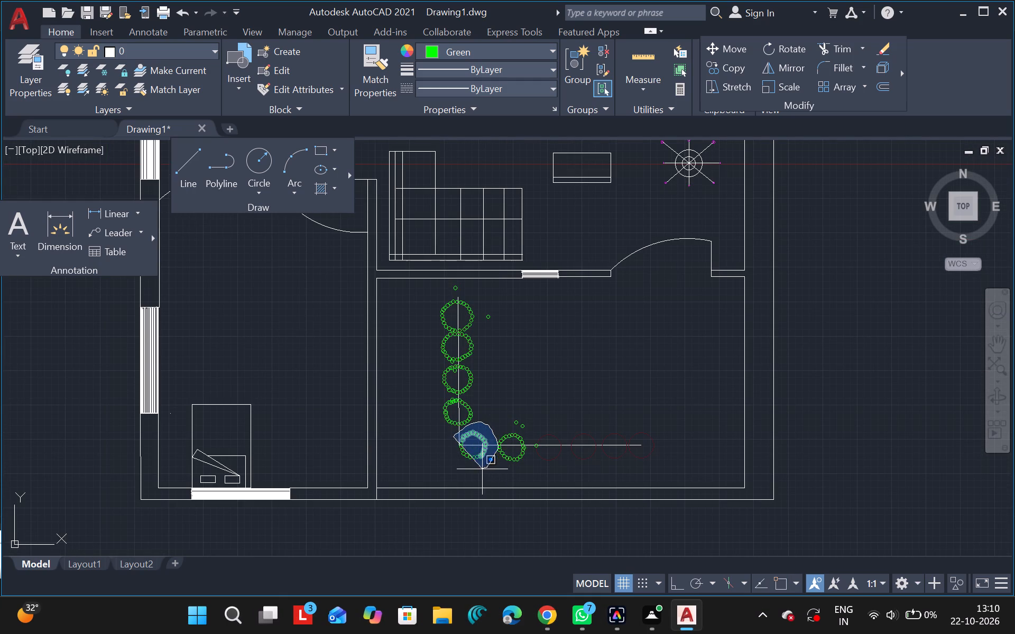
left_click_drag(482, 469, 453, 468)
type("co")
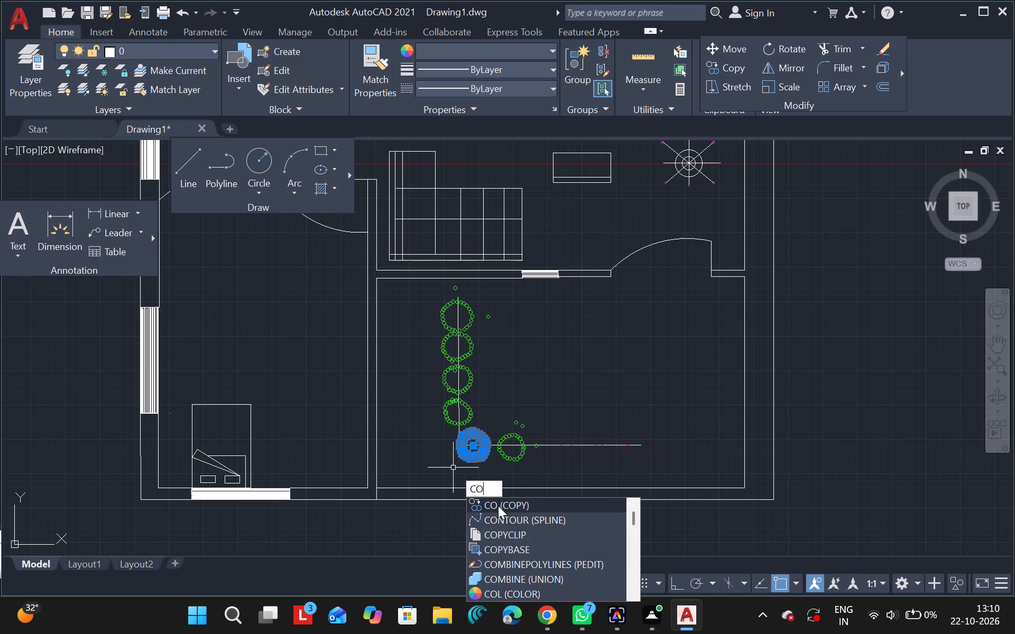
key("BackSpace")
key("BackSpace")
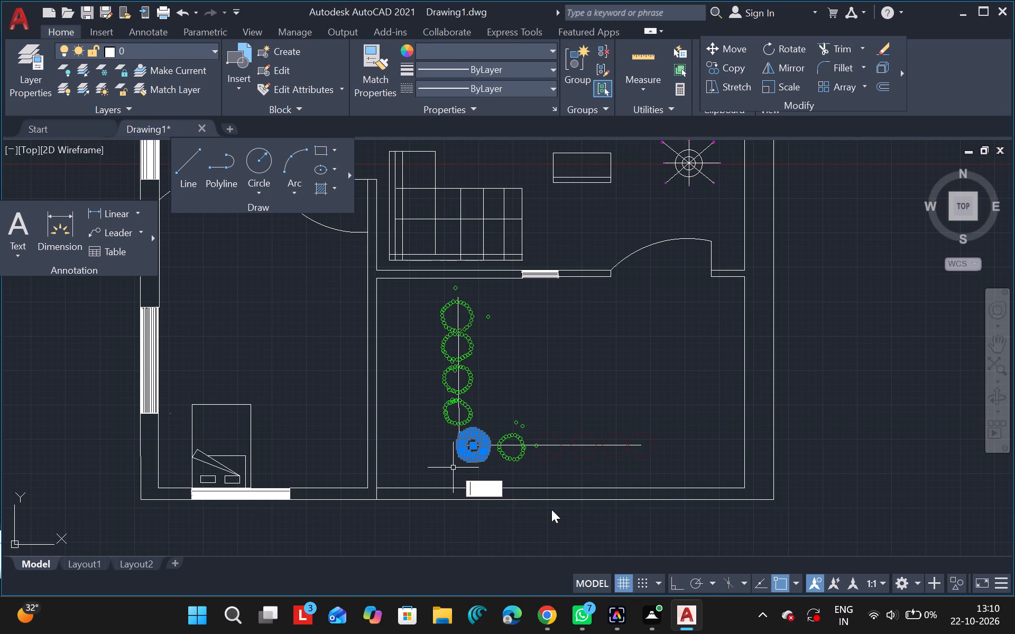
type("mo")
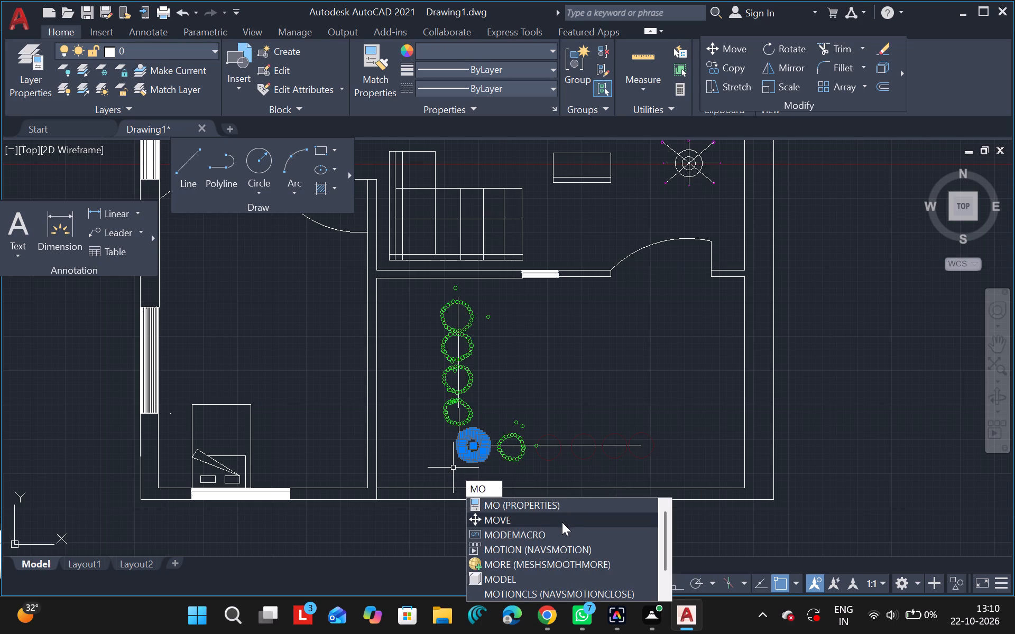
left_click(534, 525)
left_click_drag(527, 538, 523, 538)
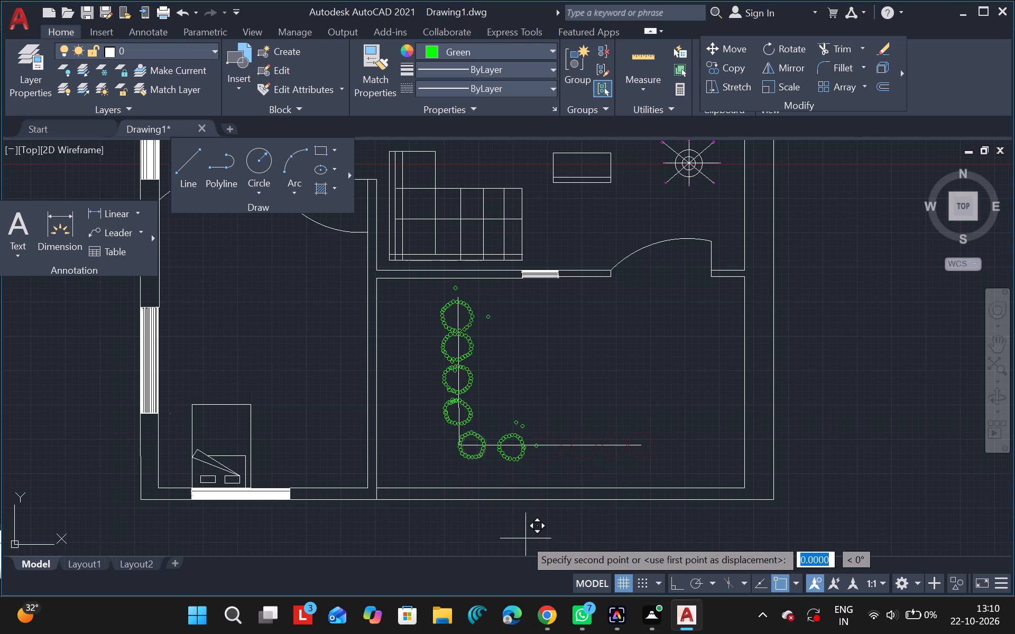
left_click_drag(523, 538, 513, 536)
left_click(513, 536)
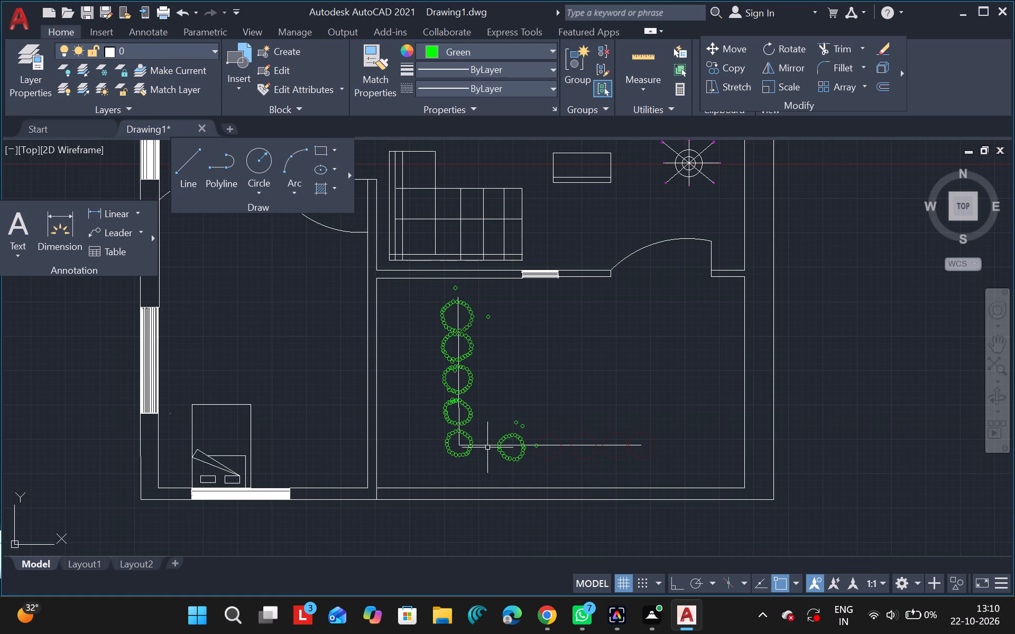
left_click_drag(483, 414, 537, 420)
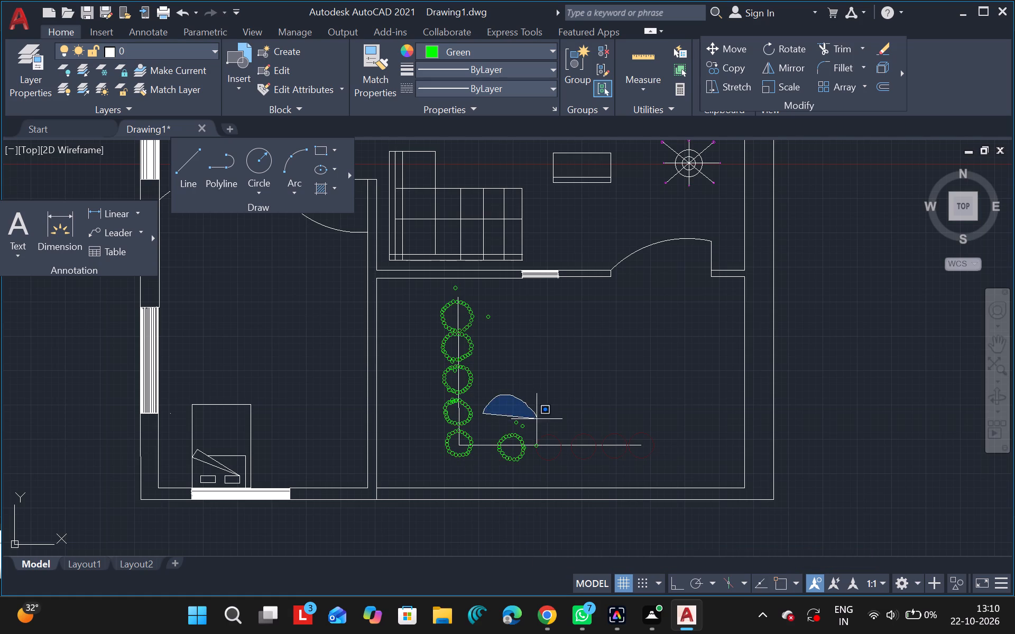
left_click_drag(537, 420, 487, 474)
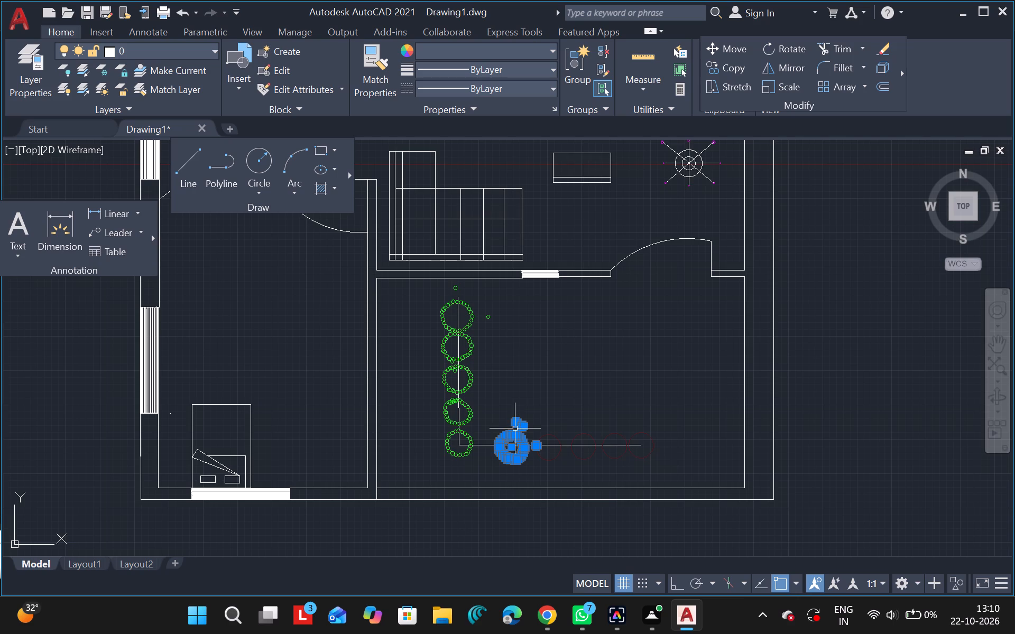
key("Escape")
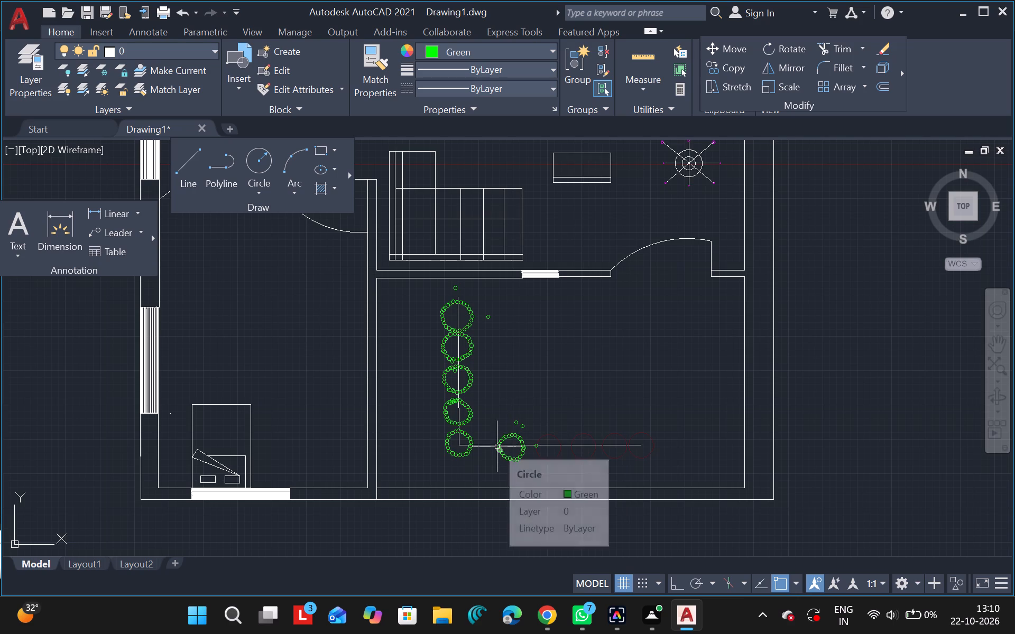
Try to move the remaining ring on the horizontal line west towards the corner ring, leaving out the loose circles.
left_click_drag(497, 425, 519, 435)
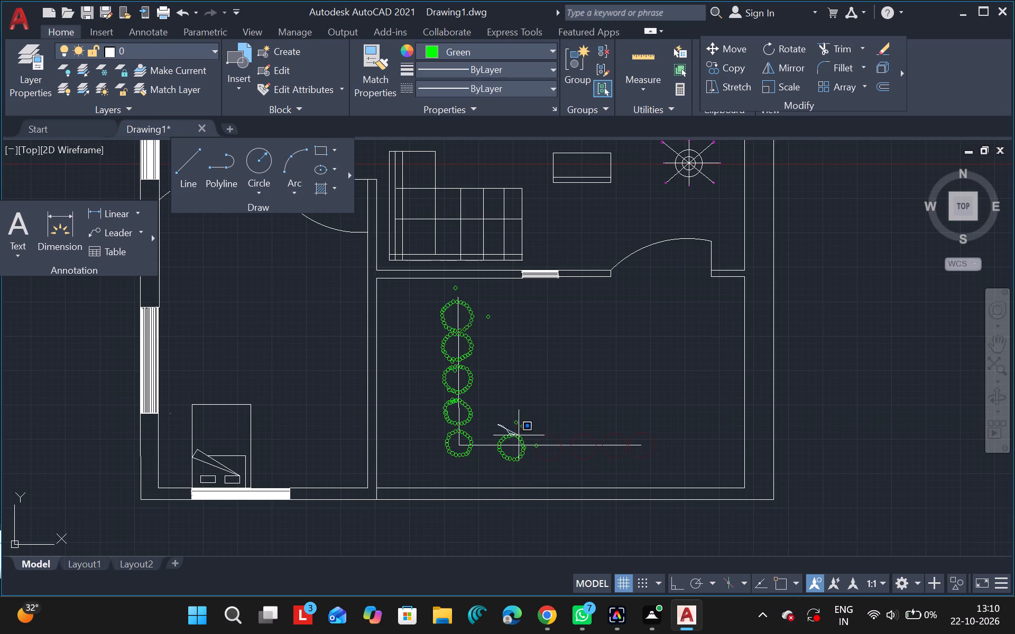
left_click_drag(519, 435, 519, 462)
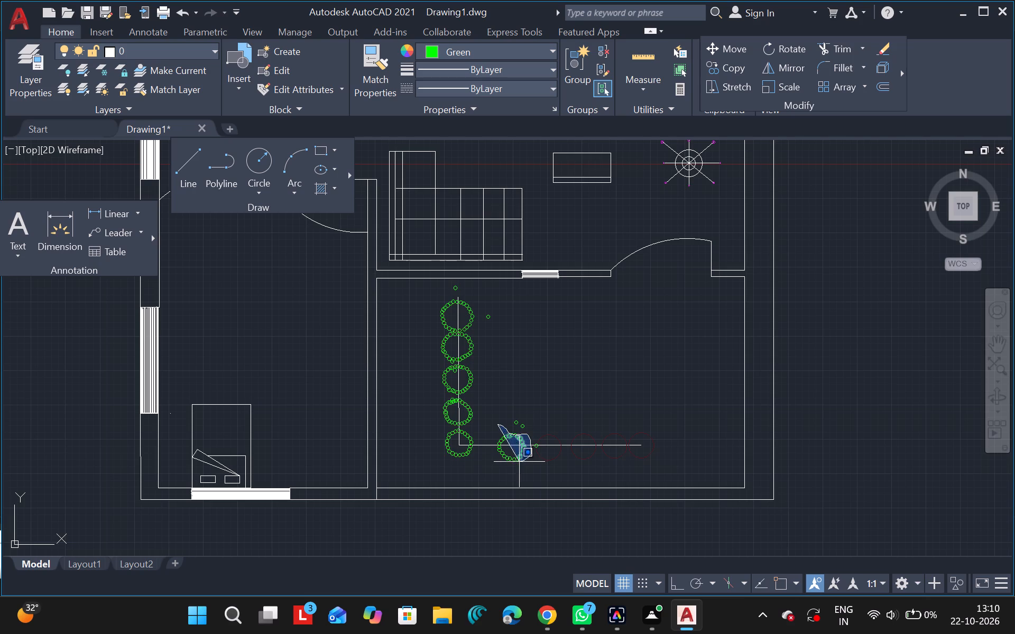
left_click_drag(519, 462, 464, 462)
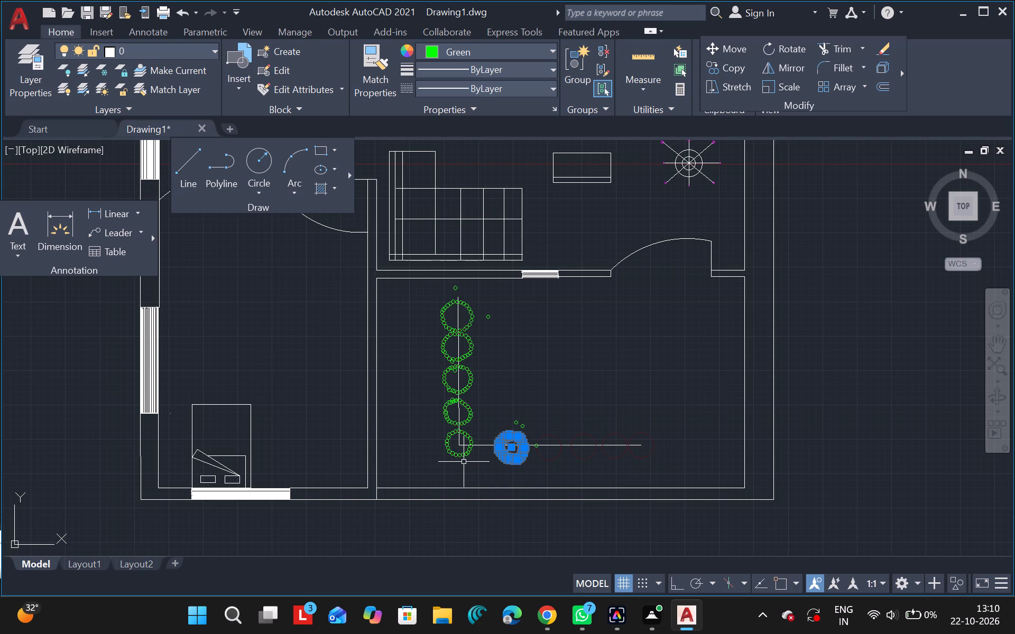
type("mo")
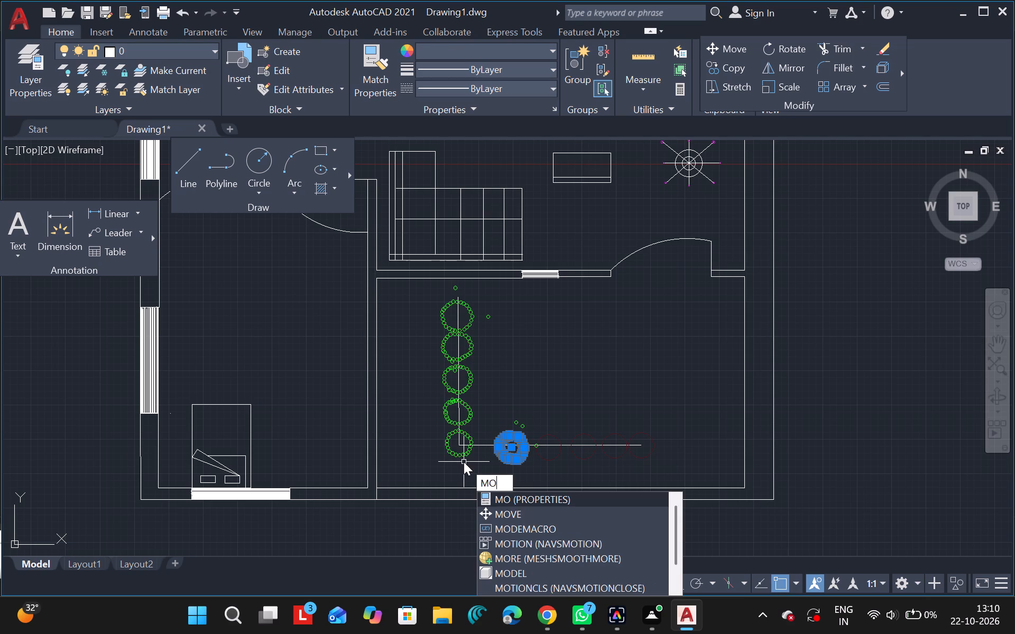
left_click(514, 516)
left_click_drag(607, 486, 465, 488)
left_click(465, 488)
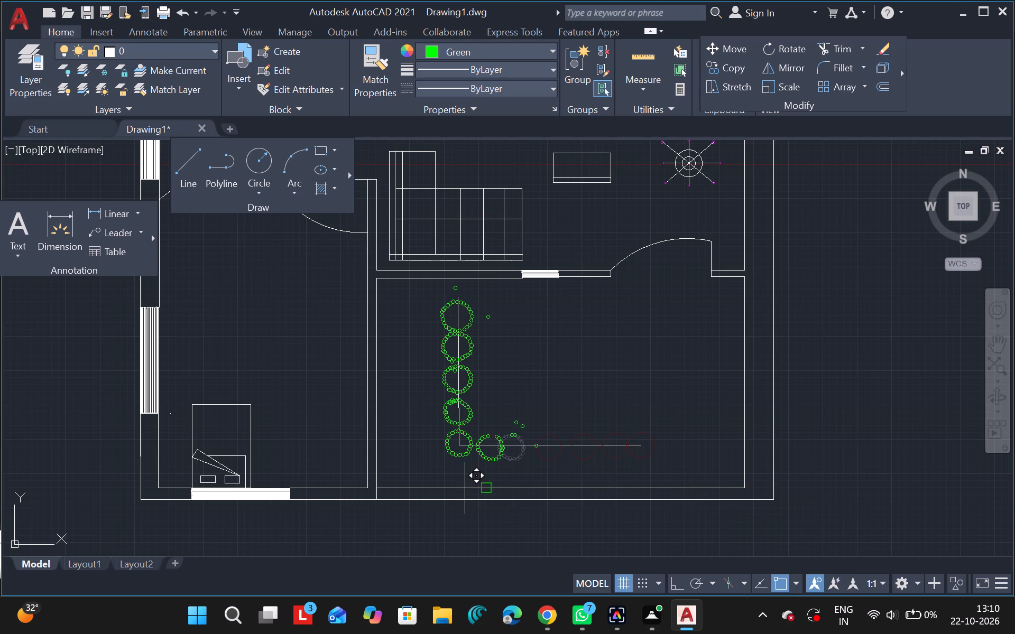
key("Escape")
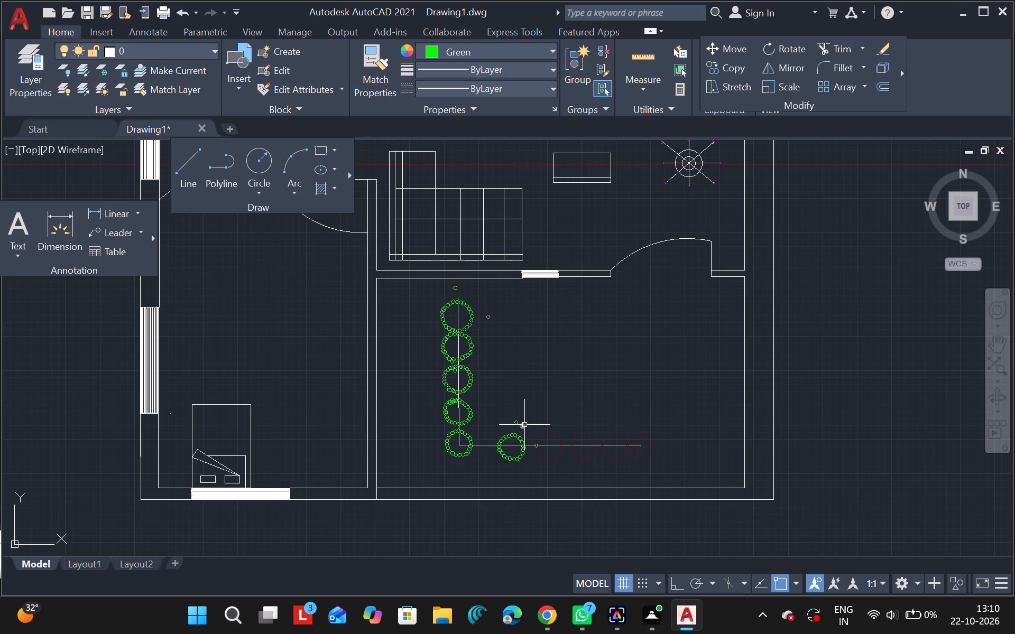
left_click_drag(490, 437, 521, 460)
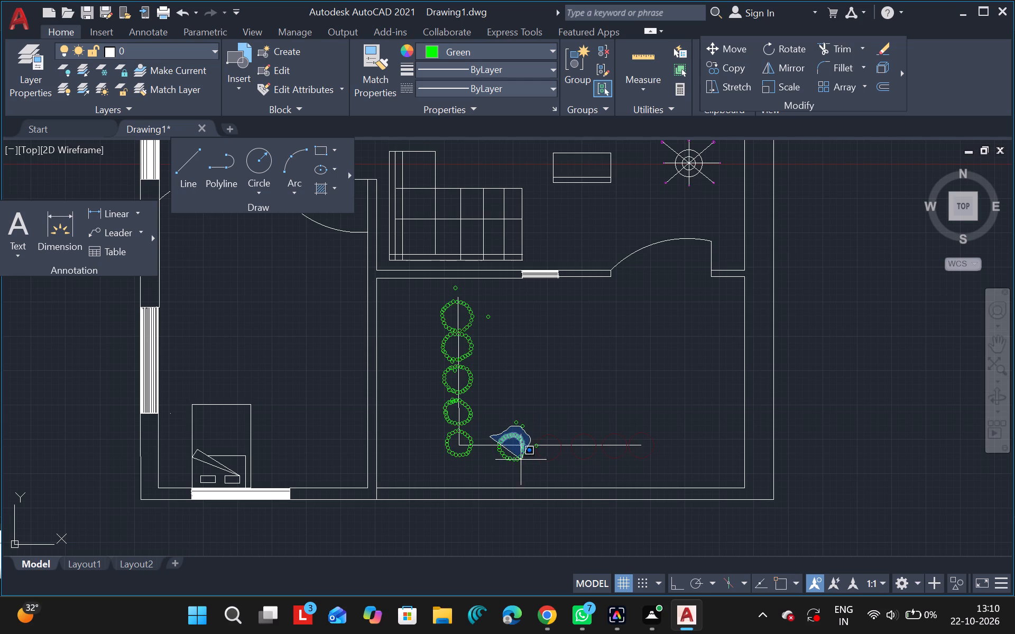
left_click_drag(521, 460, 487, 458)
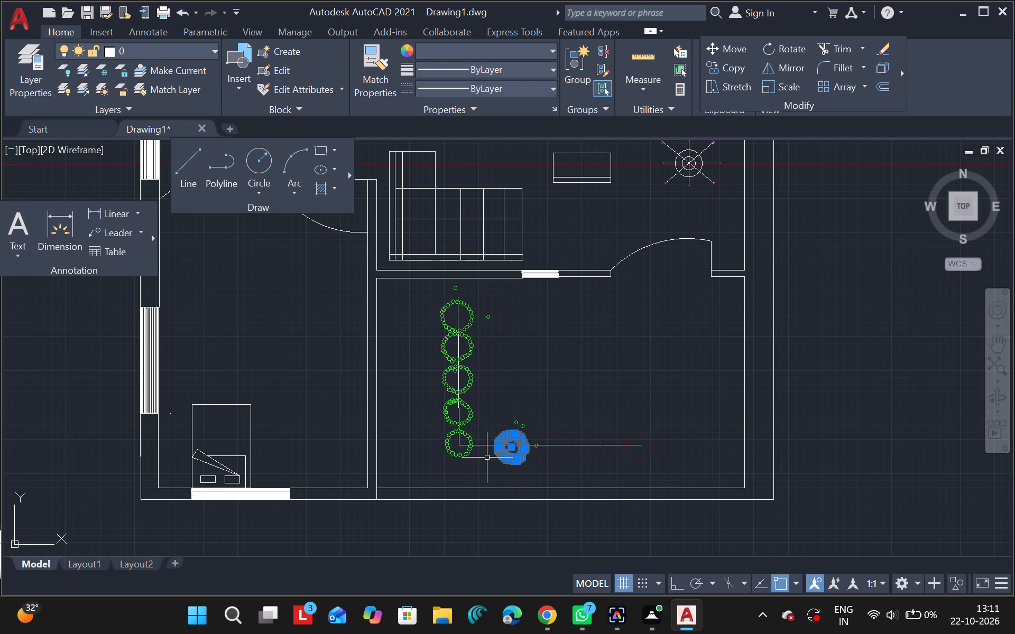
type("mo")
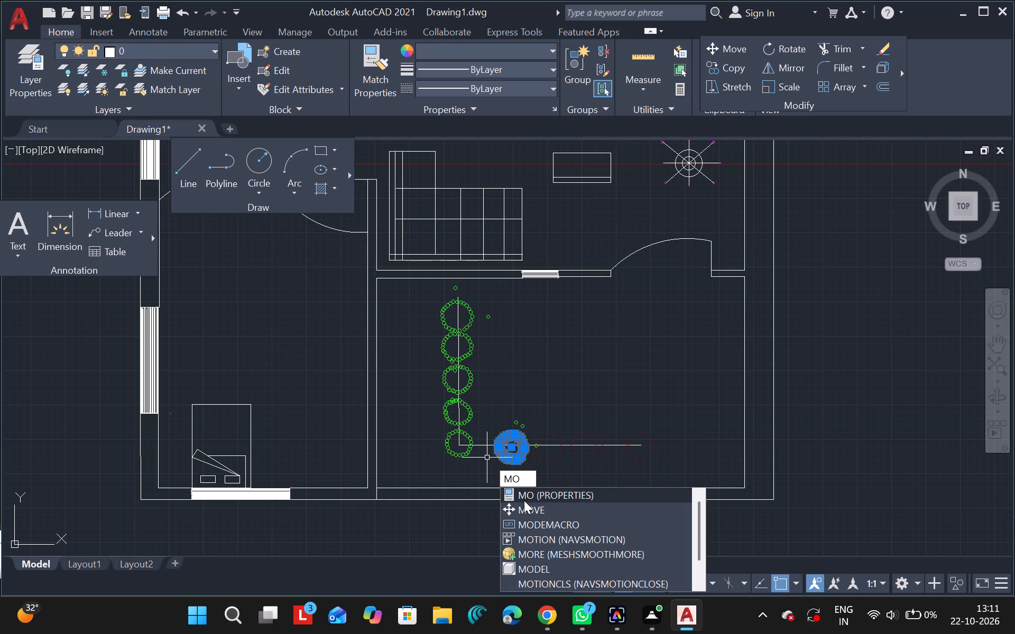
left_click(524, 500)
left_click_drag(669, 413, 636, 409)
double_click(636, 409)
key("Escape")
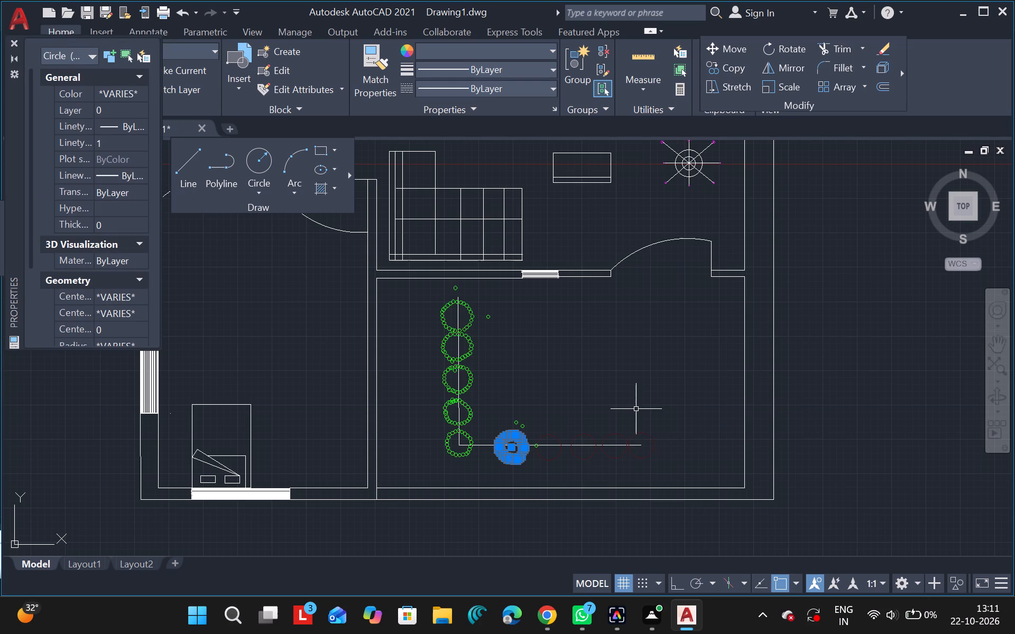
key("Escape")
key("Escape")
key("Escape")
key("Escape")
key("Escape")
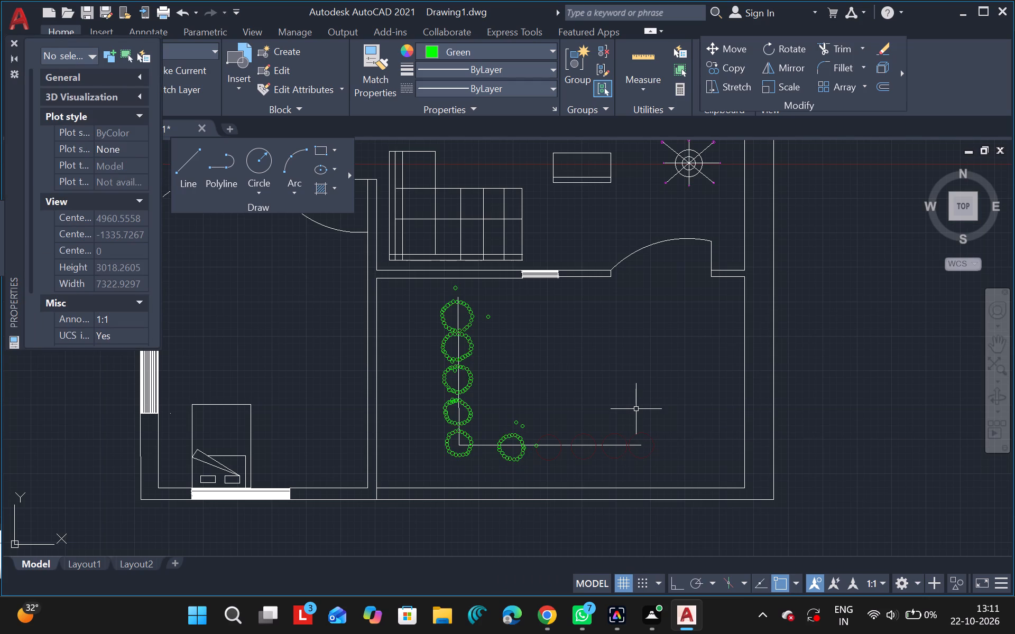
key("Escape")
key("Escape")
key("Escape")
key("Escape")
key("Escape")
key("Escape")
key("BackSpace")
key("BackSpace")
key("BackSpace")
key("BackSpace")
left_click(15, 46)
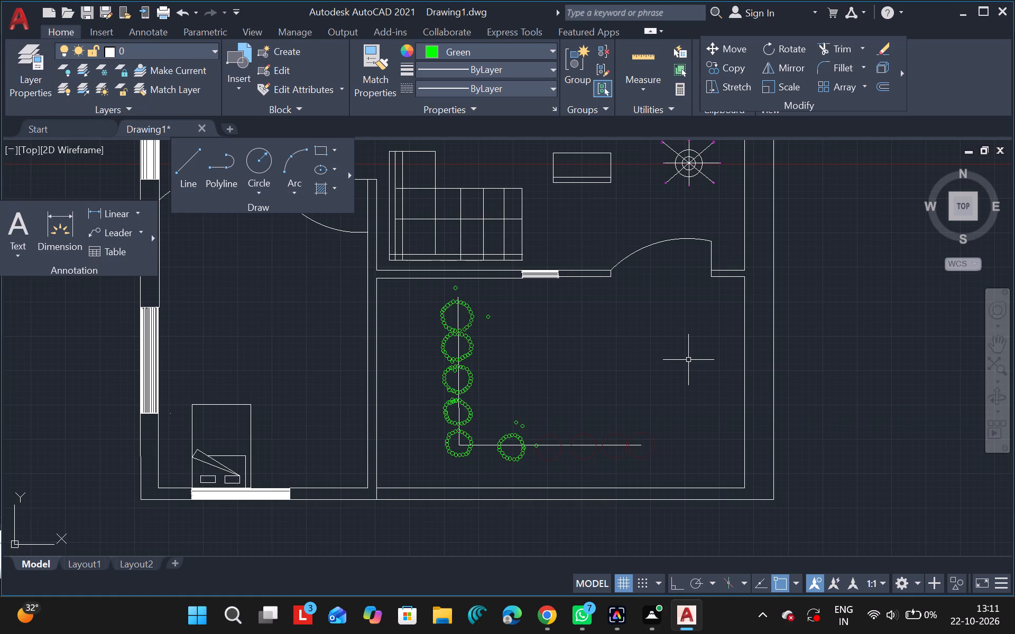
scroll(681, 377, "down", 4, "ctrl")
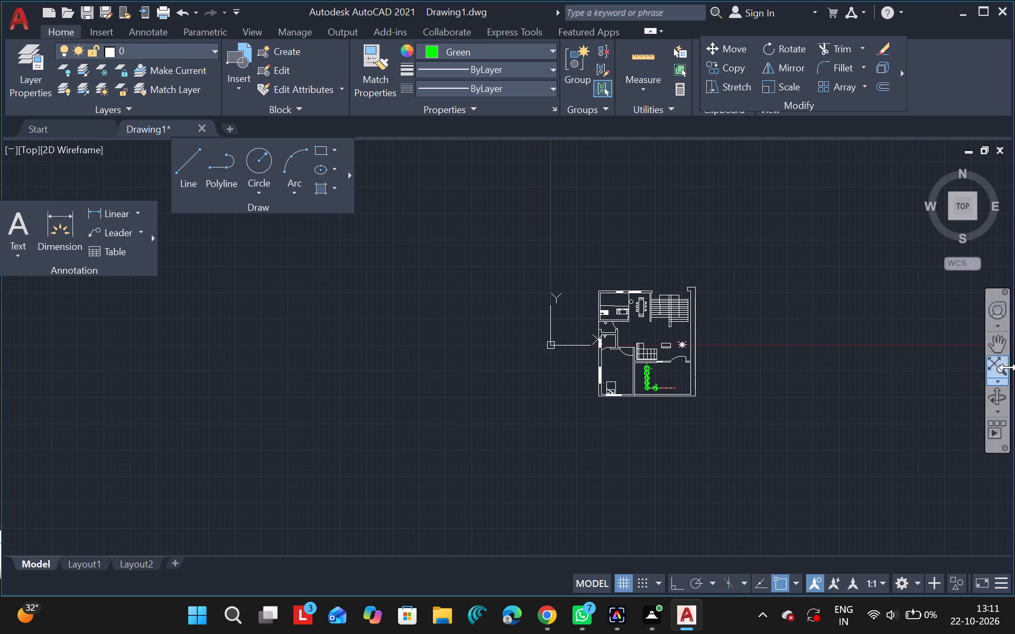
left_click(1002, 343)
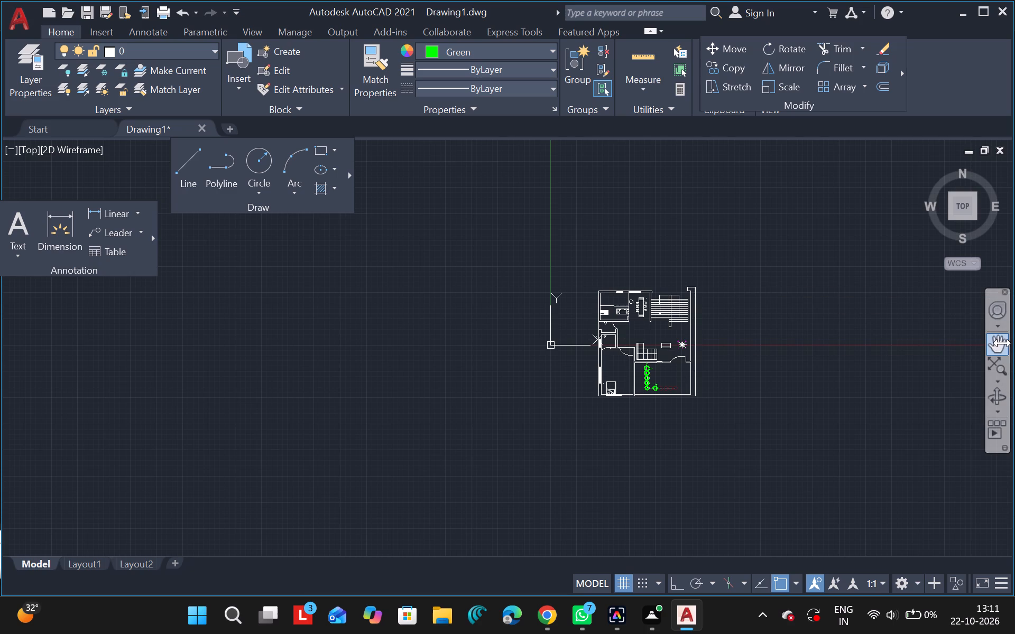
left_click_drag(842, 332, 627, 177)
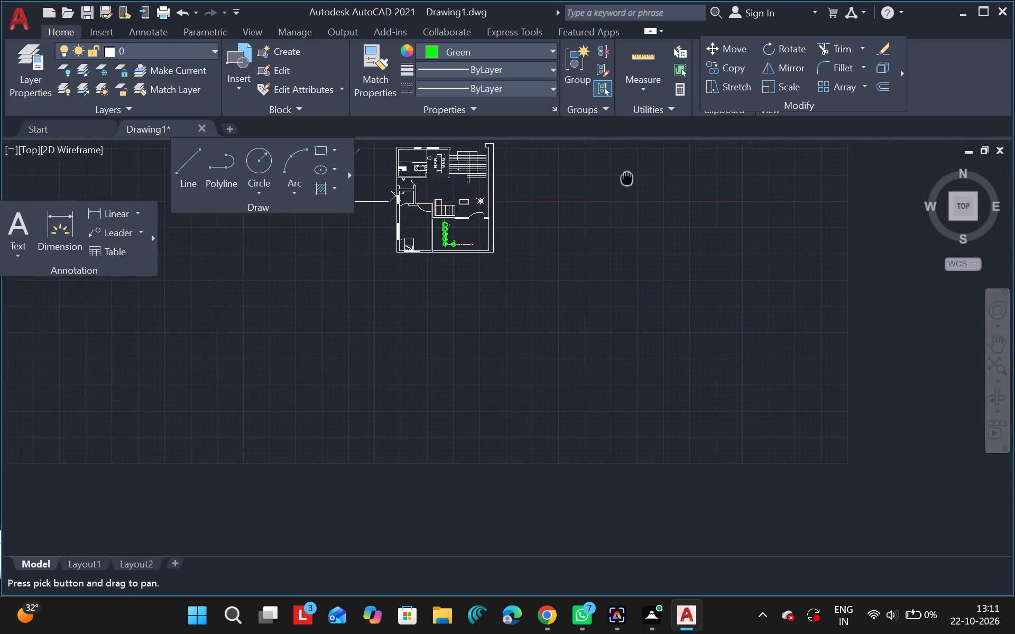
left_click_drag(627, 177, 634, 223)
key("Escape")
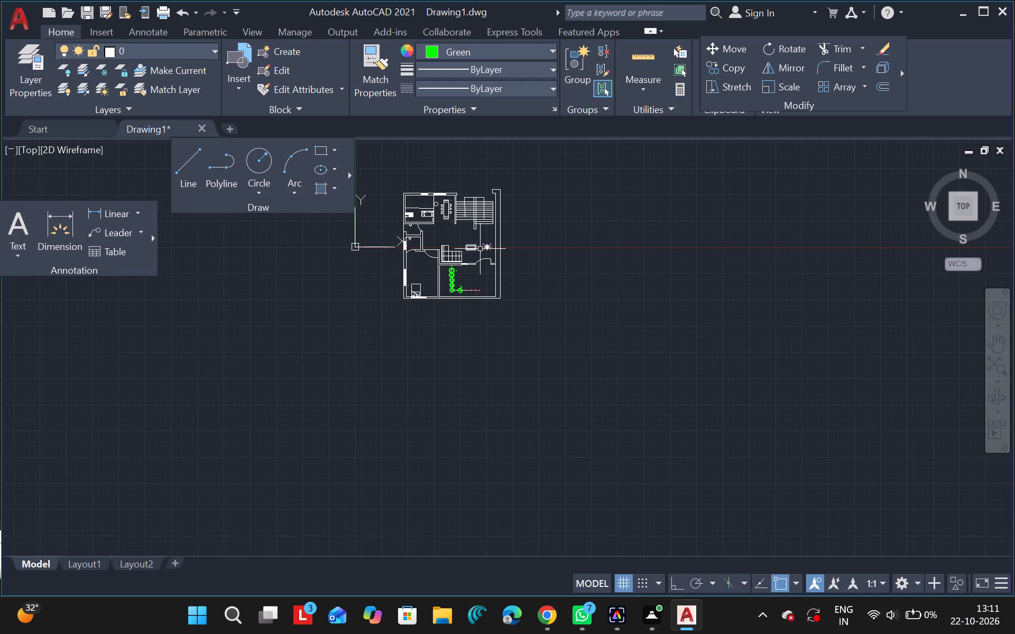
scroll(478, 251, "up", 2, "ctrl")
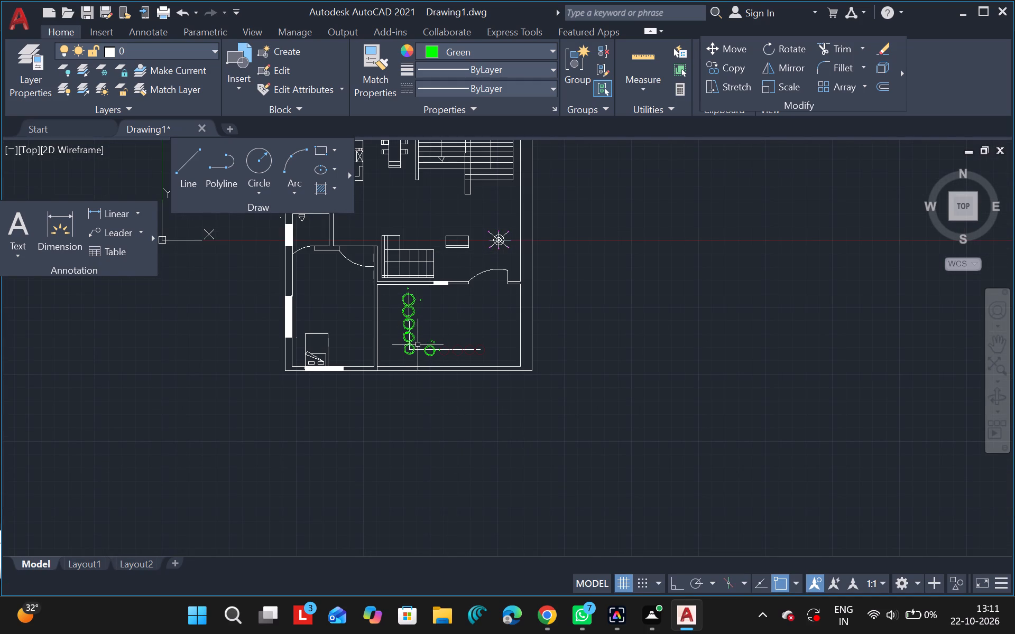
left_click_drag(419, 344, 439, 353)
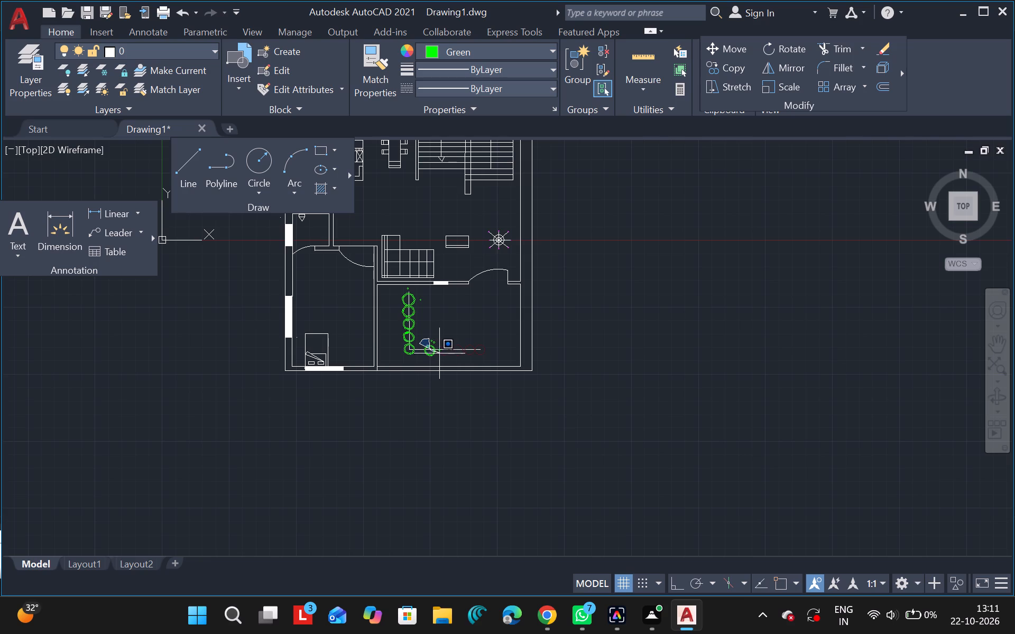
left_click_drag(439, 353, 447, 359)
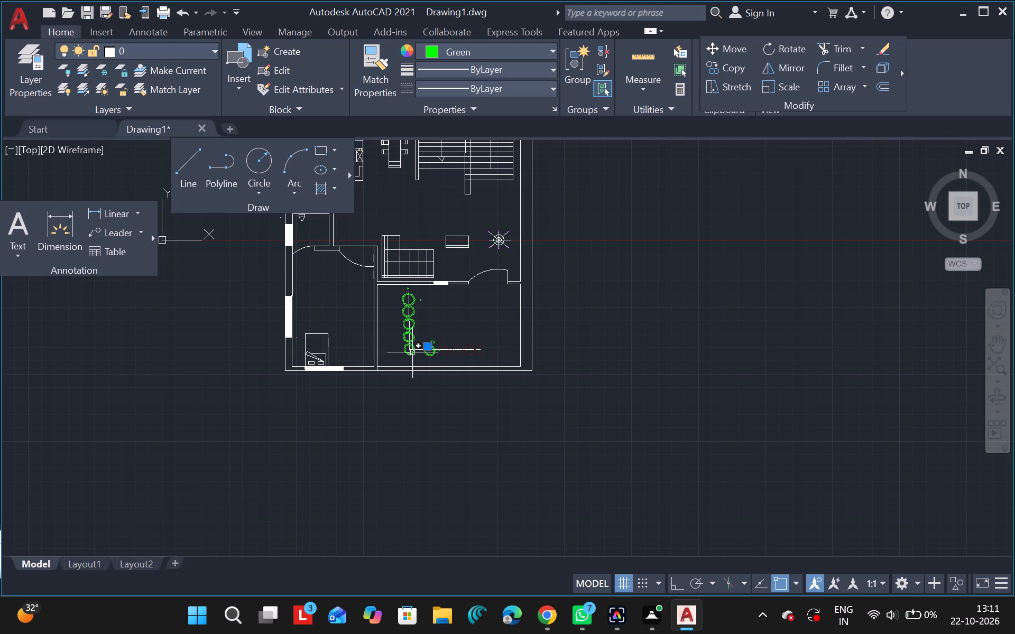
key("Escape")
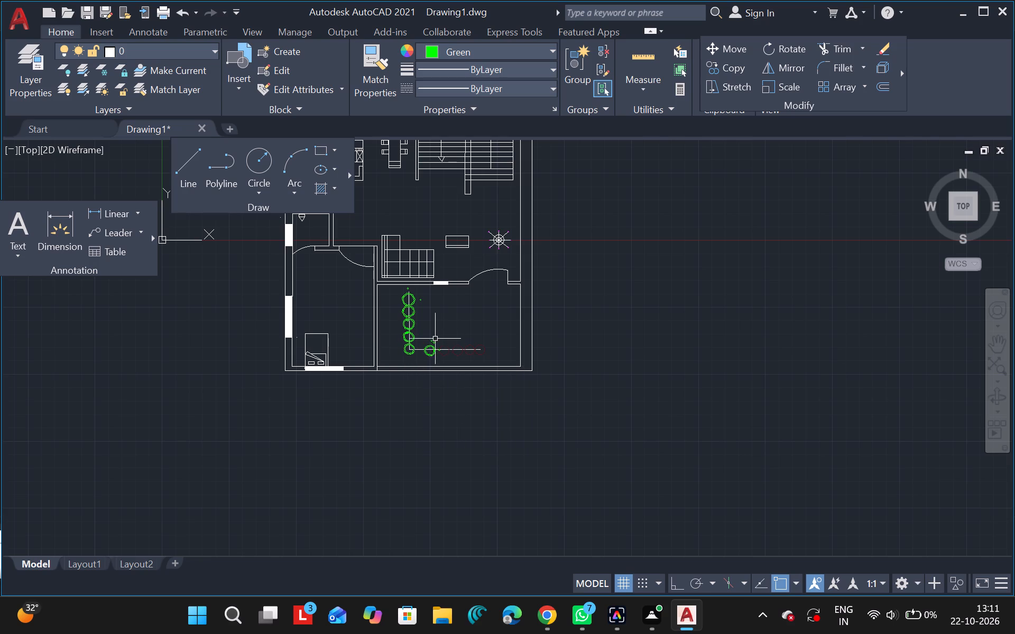
Try to delete the loose green circles just above the second ring on the horizontal white line.
left_click(432, 340)
key("Delete")
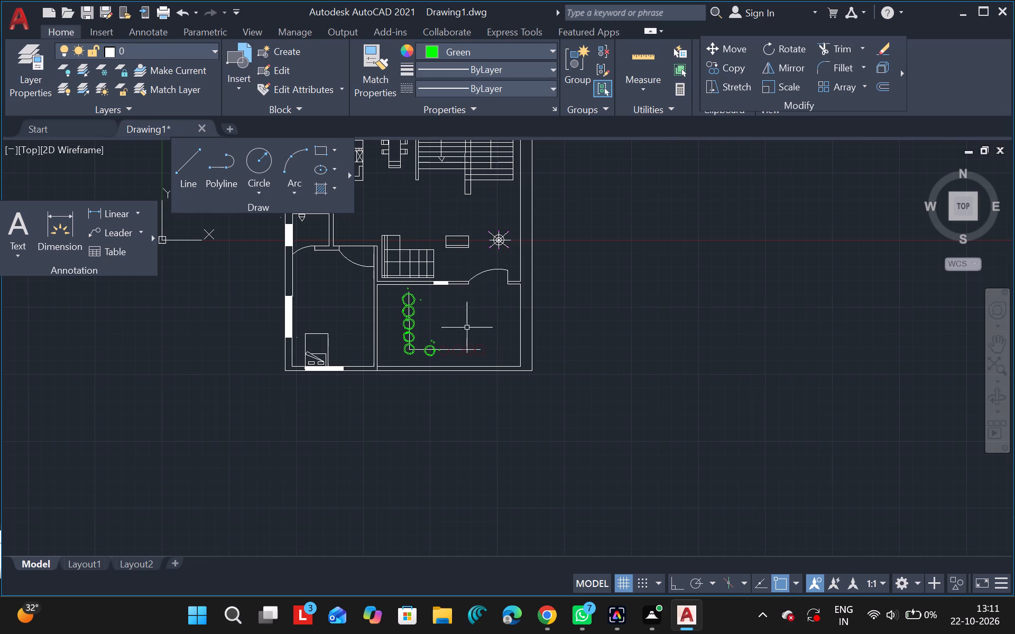
left_click(437, 342)
key("Delete")
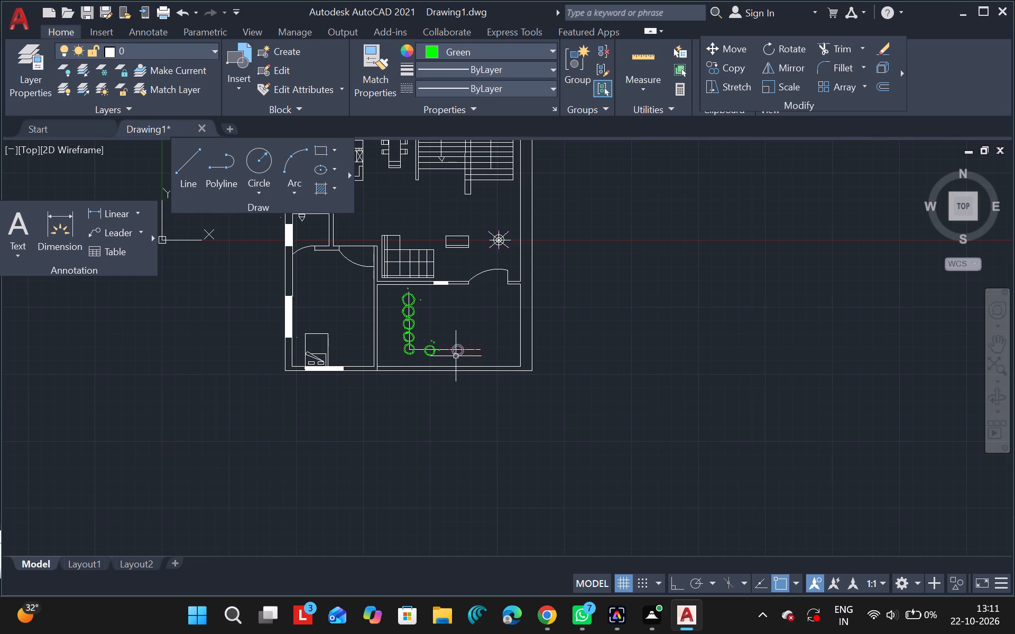
Try to remove the loose green circles above the second ring on the horizontal line with Trim, and end the command.
type("tr")
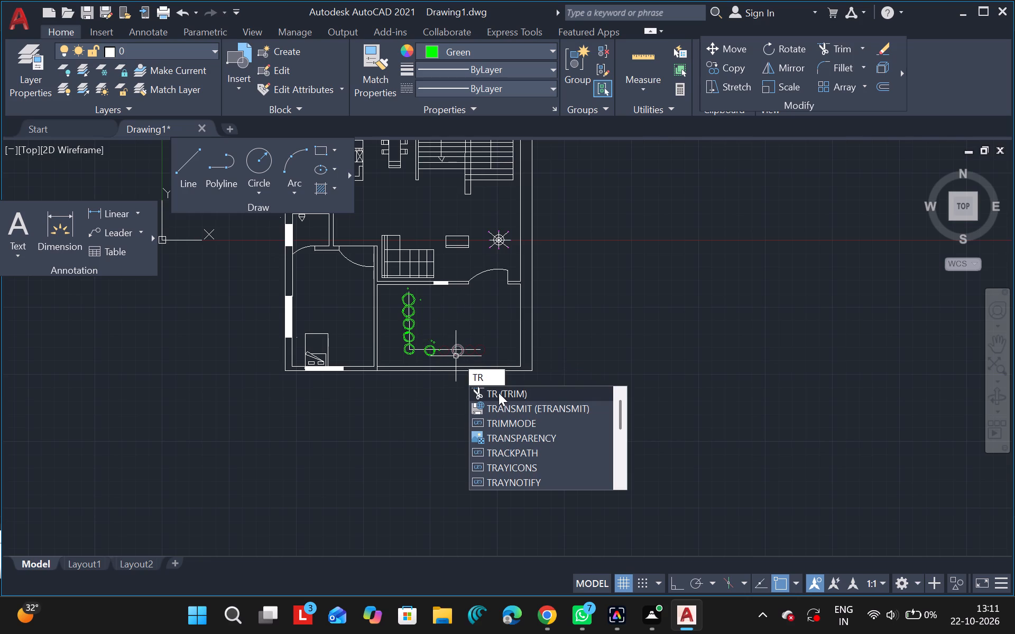
left_click(500, 396)
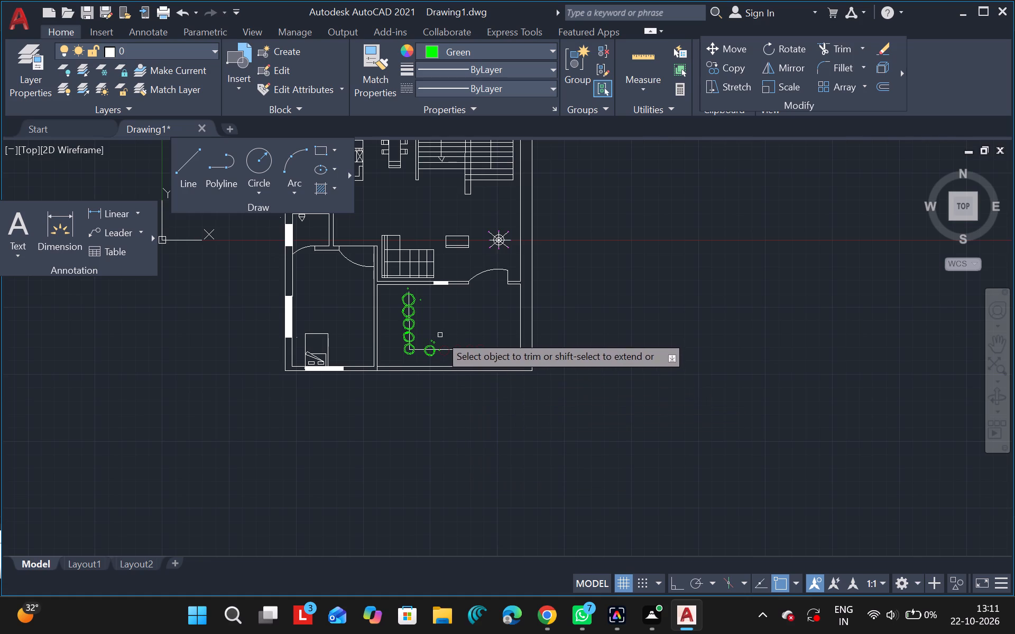
left_click(432, 342)
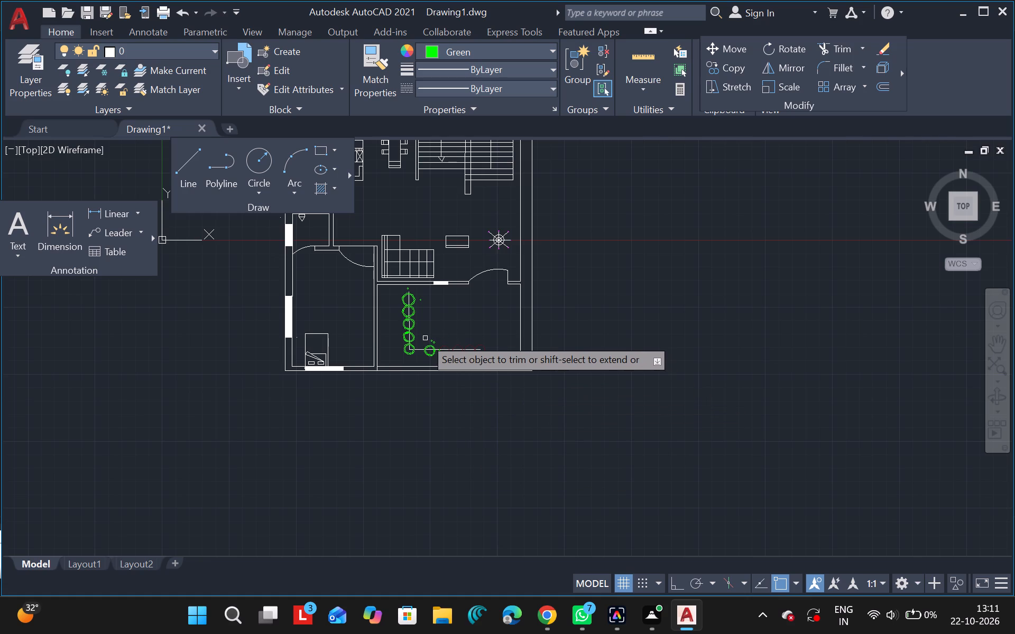
left_click(431, 338)
left_click(433, 341)
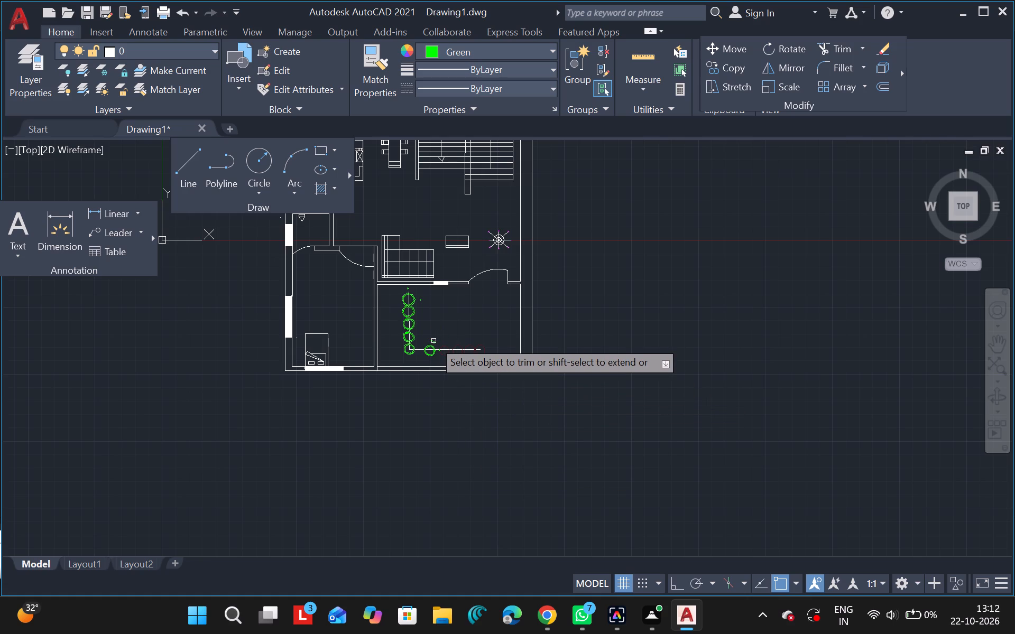
triple_click(432, 340)
left_click(432, 340)
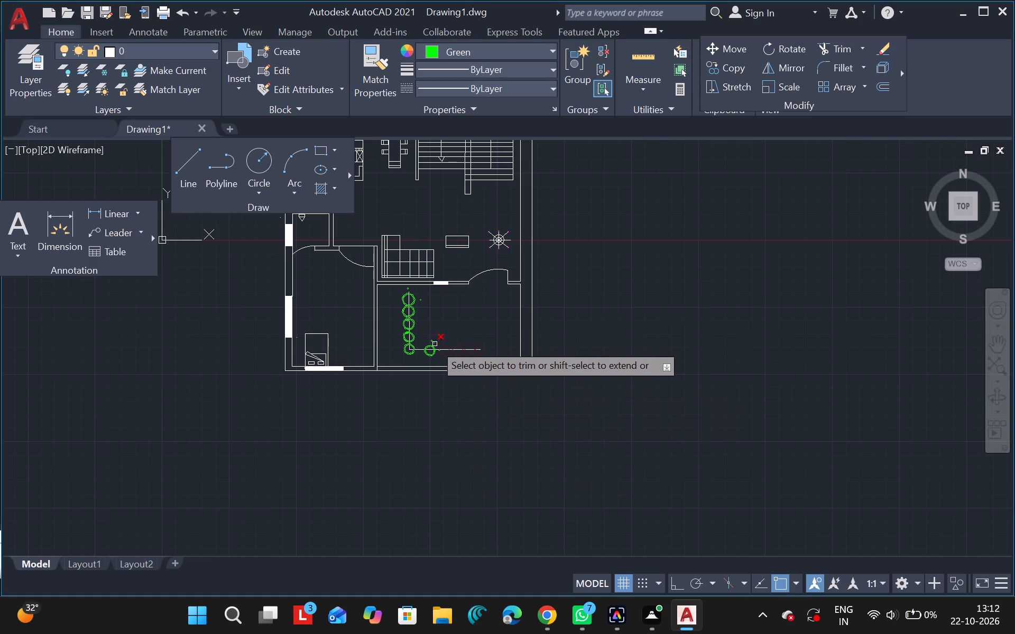
left_click(435, 344)
scroll(435, 344, "up", 3, "ctrl")
scroll(435, 344, "down", 1)
scroll(429, 335, "up", 4, "ctrl")
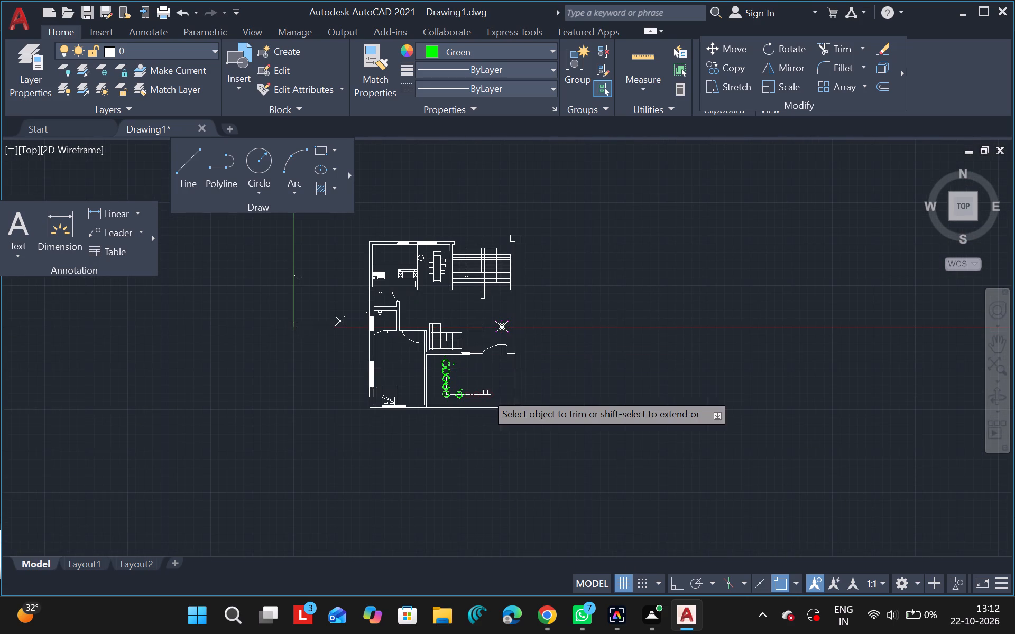
scroll(454, 390, "up", 2, "ctrl")
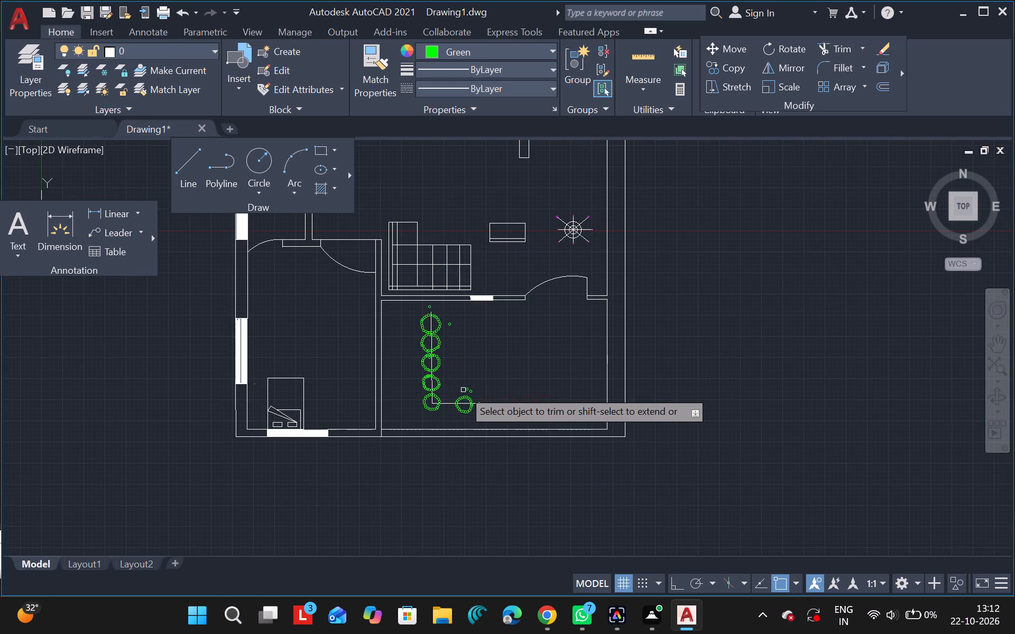
left_click(464, 390)
triple_click(465, 390)
triple_click(465, 390)
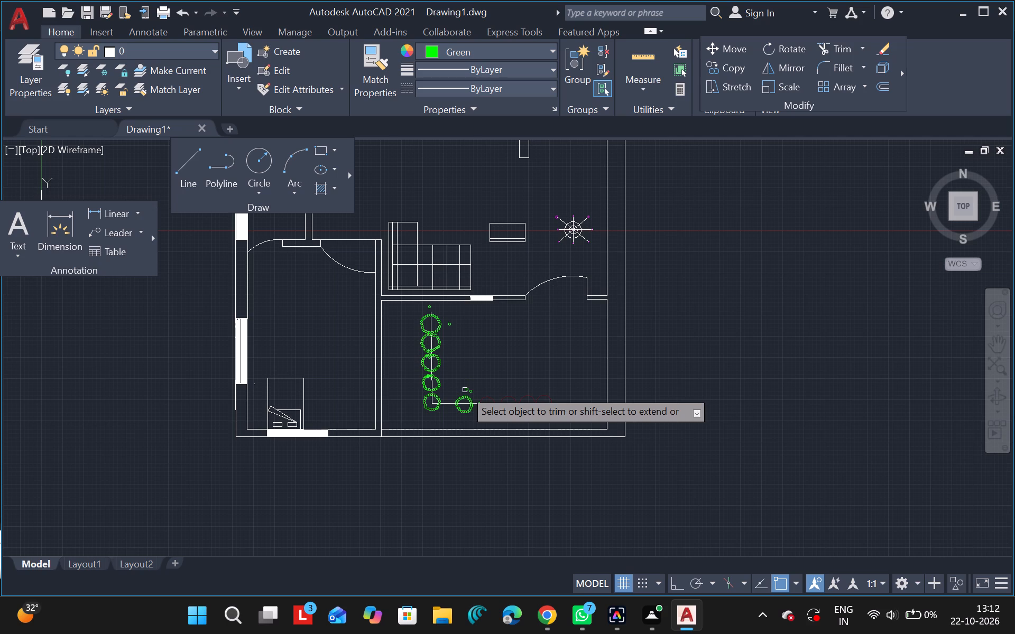
scroll(466, 393, "down", 4, "ctrl")
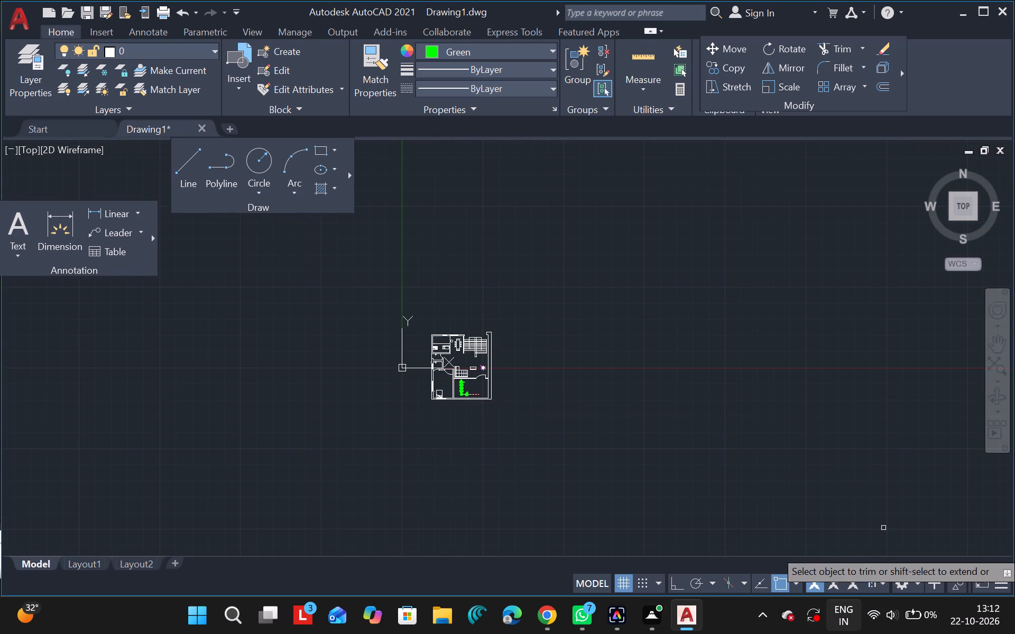
key("Escape")
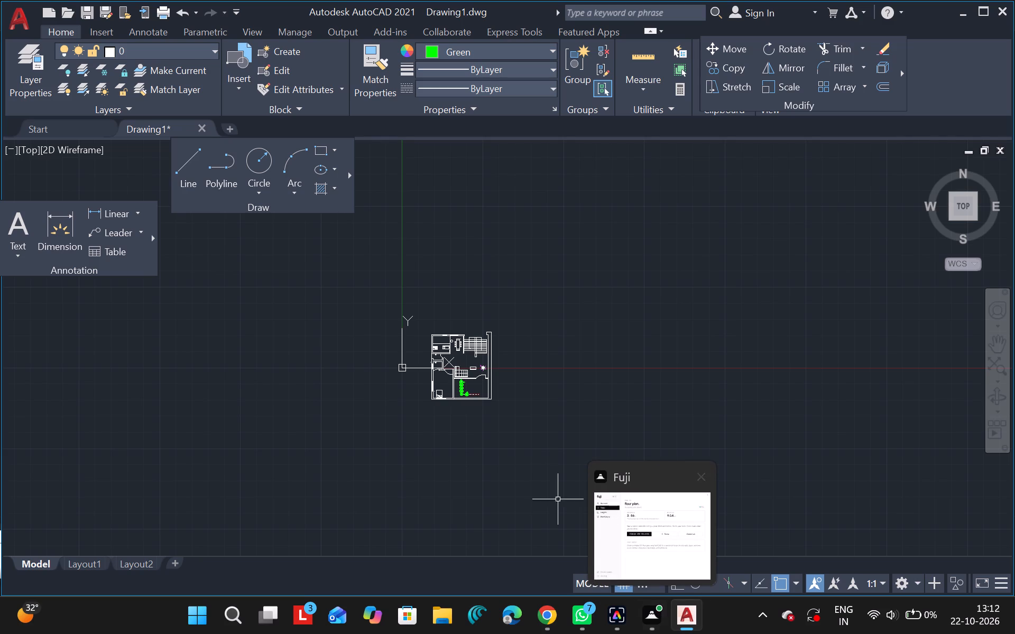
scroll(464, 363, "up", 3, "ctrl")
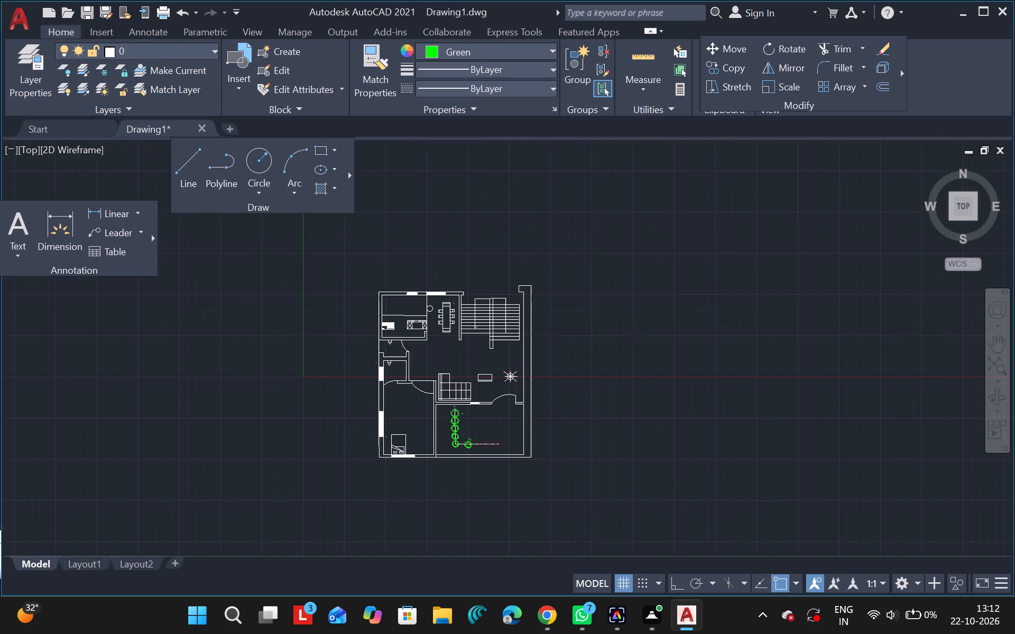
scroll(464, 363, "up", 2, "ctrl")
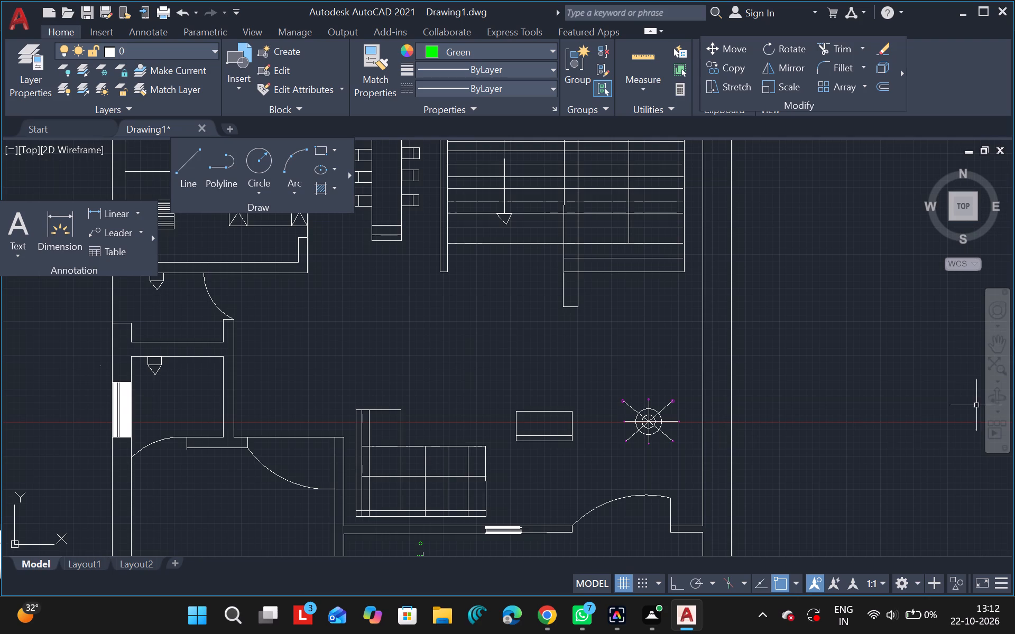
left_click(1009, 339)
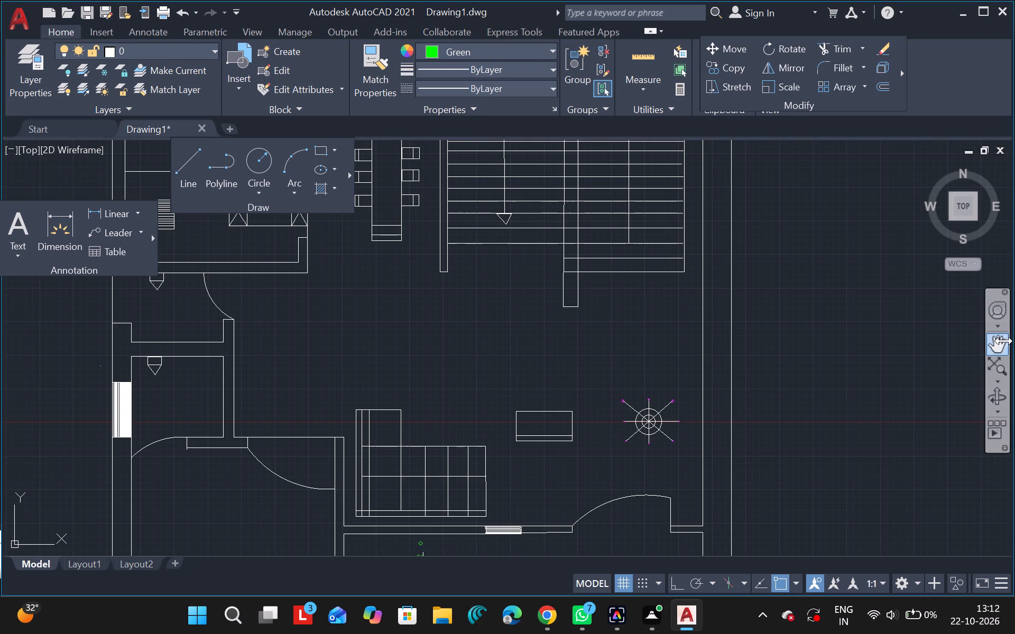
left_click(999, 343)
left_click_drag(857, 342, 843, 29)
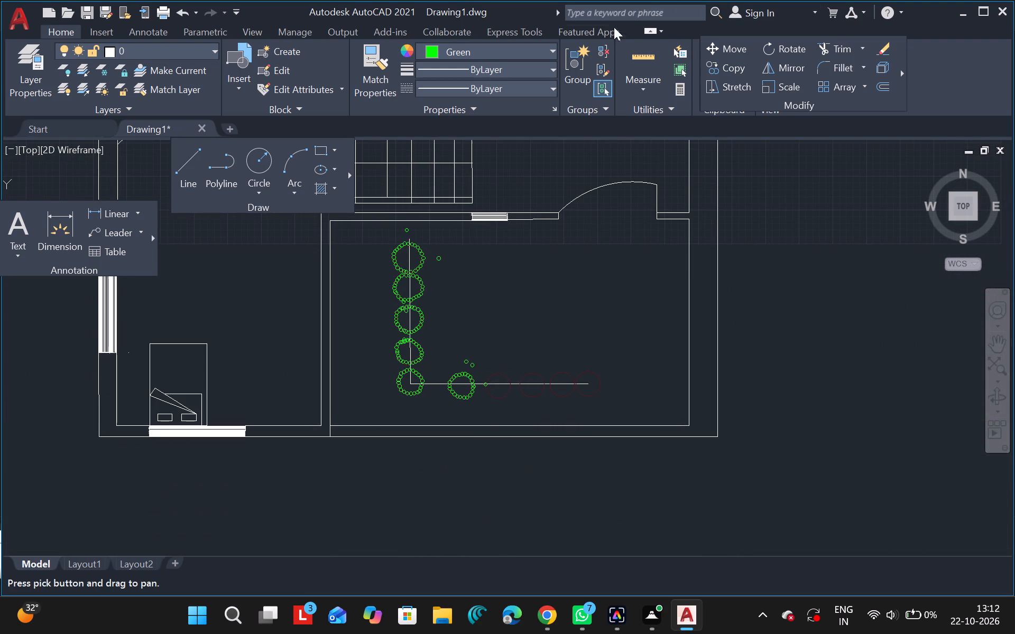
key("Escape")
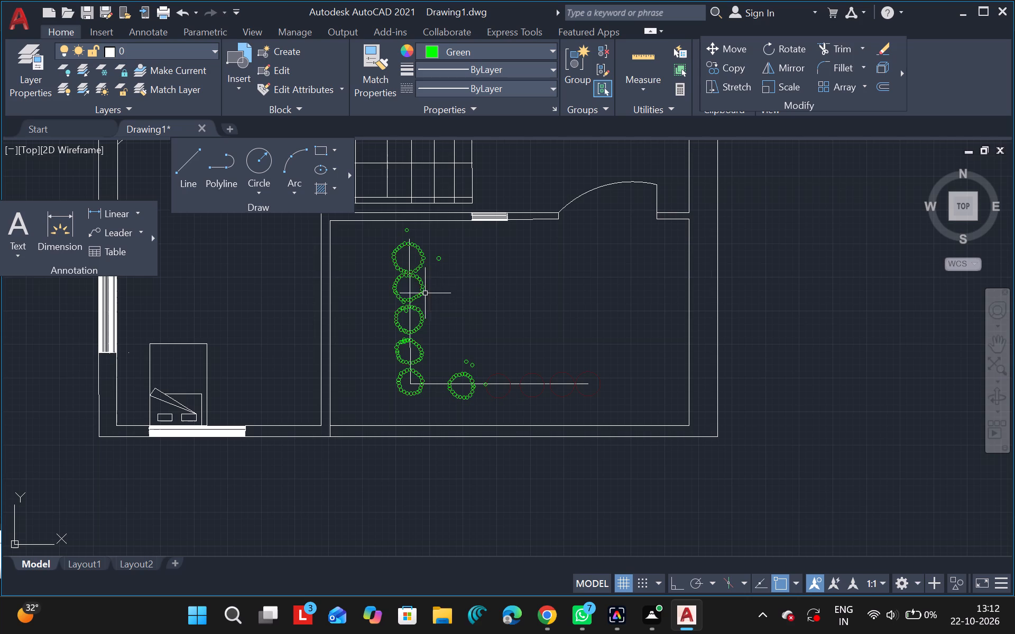
Delete the loose green circles above and beside the vertical line's top ring and above the second ring on the horizontal line.
left_click(405, 230)
left_click(438, 259)
left_click(466, 360)
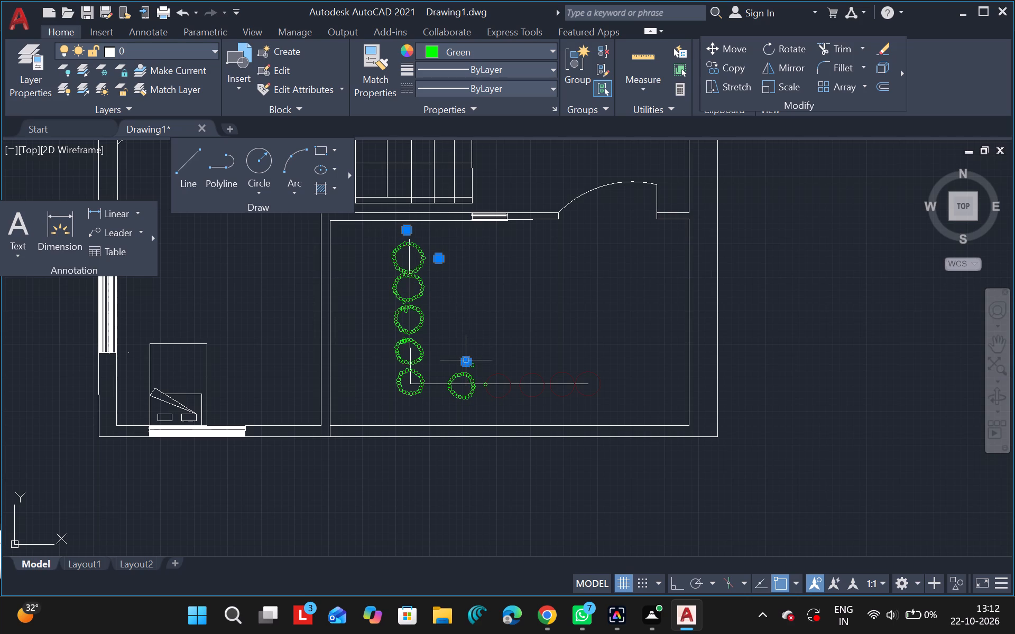
left_click(473, 366)
key("Delete")
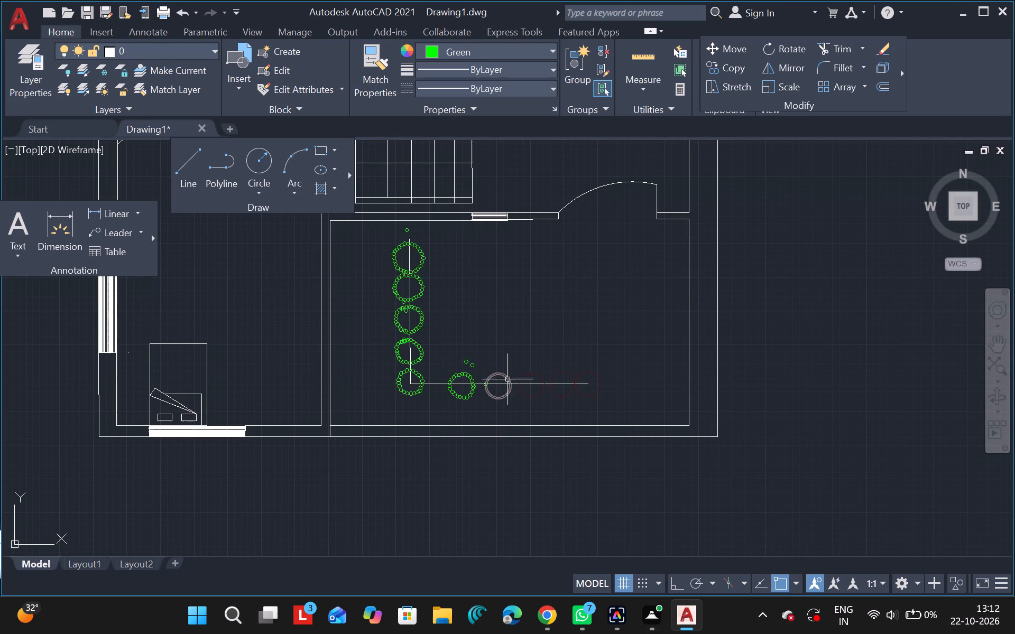
Move the second ring on the horizontal line about 155 units west so it sits beside the corner ring.
left_click_drag(440, 370, 450, 368)
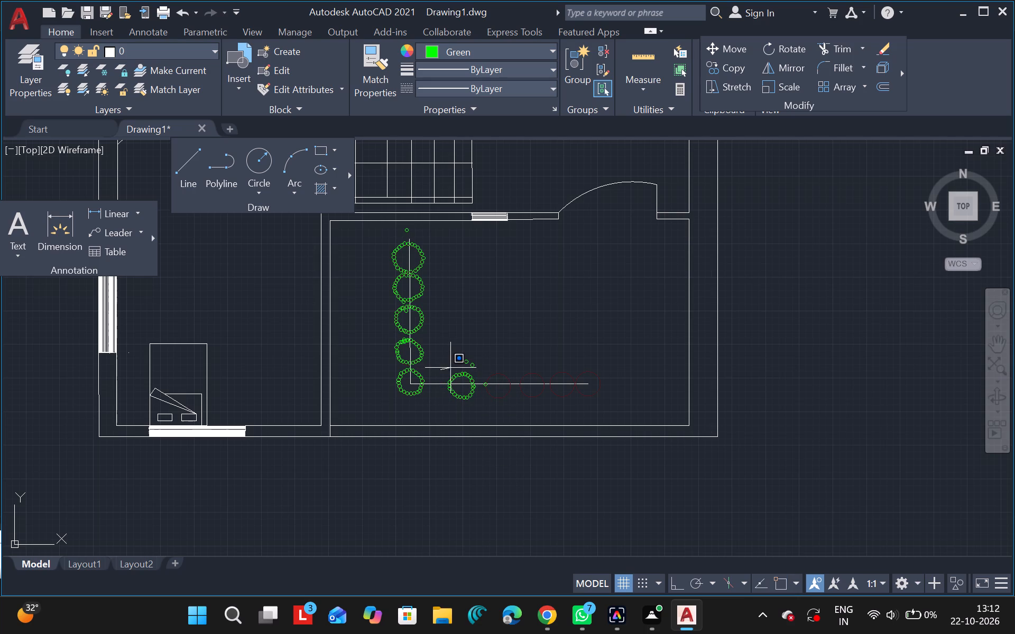
left_click_drag(450, 368, 477, 395)
left_click_drag(477, 395, 435, 397)
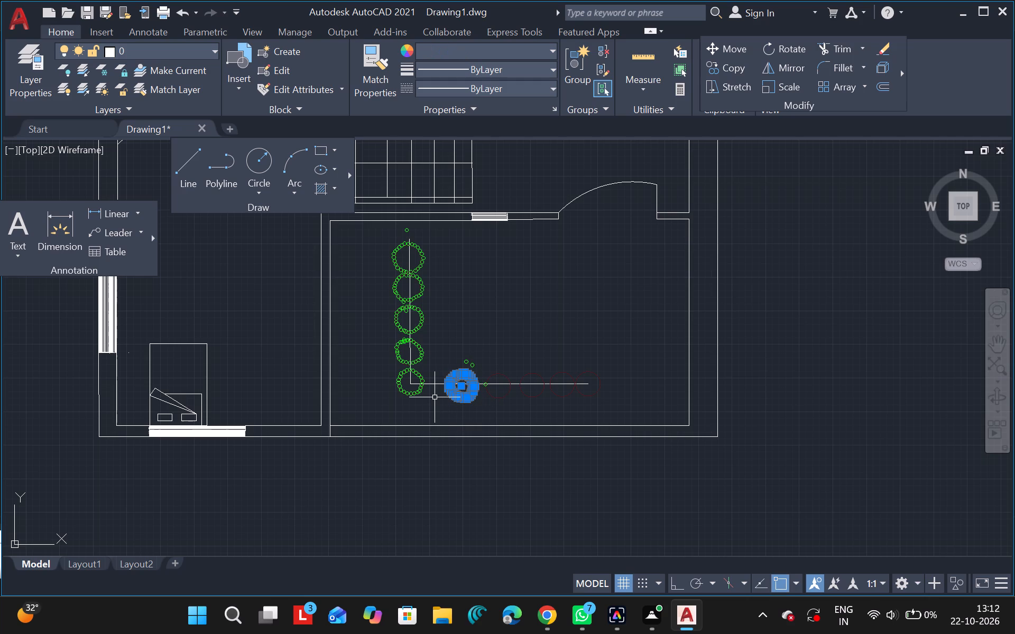
type("mi")
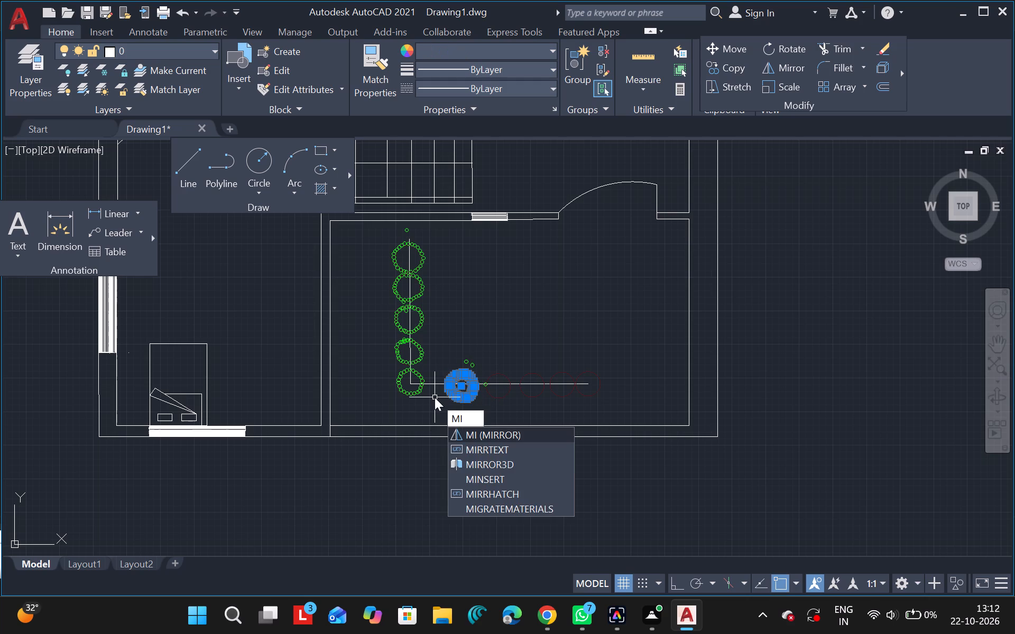
key("BackSpace")
key("o")
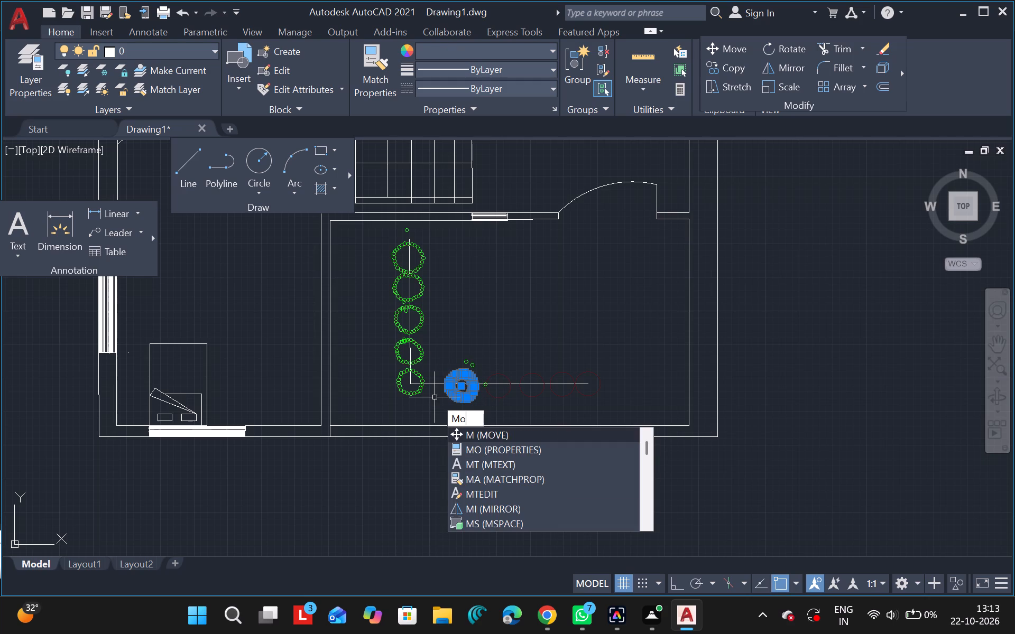
left_click(484, 447)
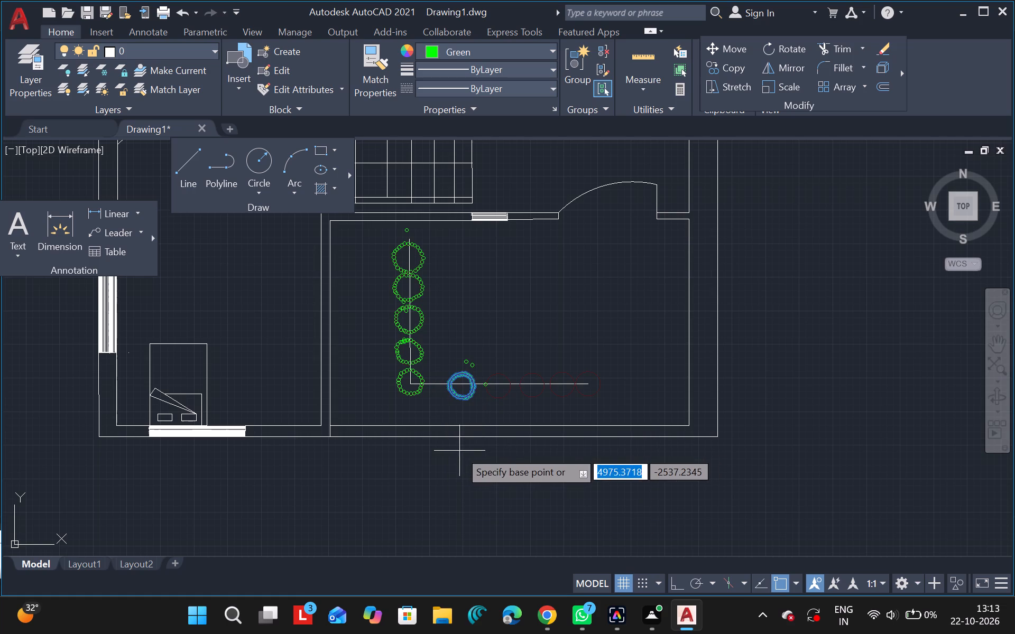
left_click_drag(414, 469, 385, 457)
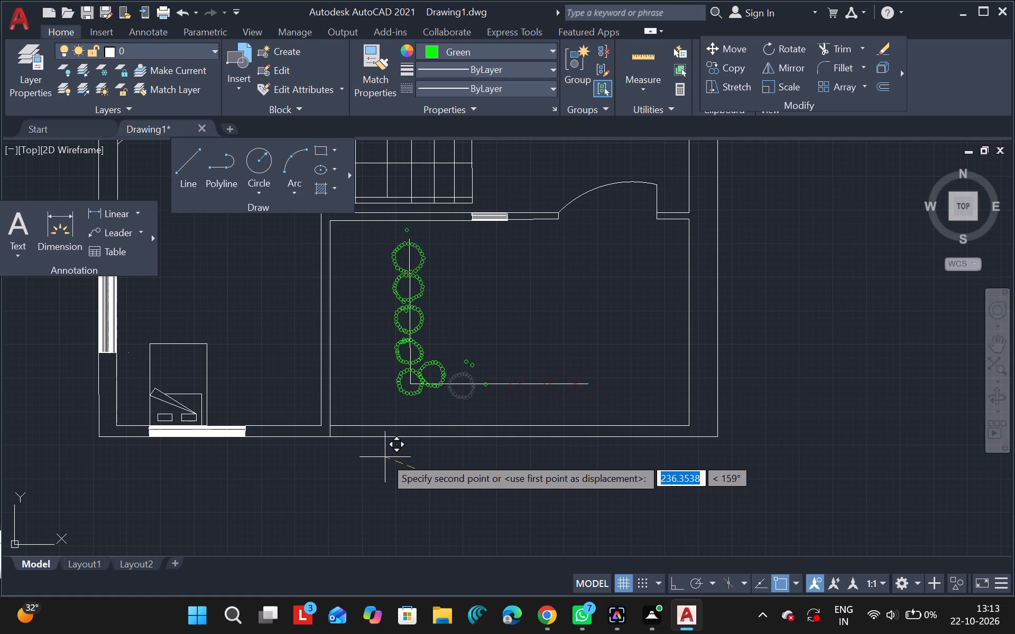
left_click_drag(385, 457, 394, 465)
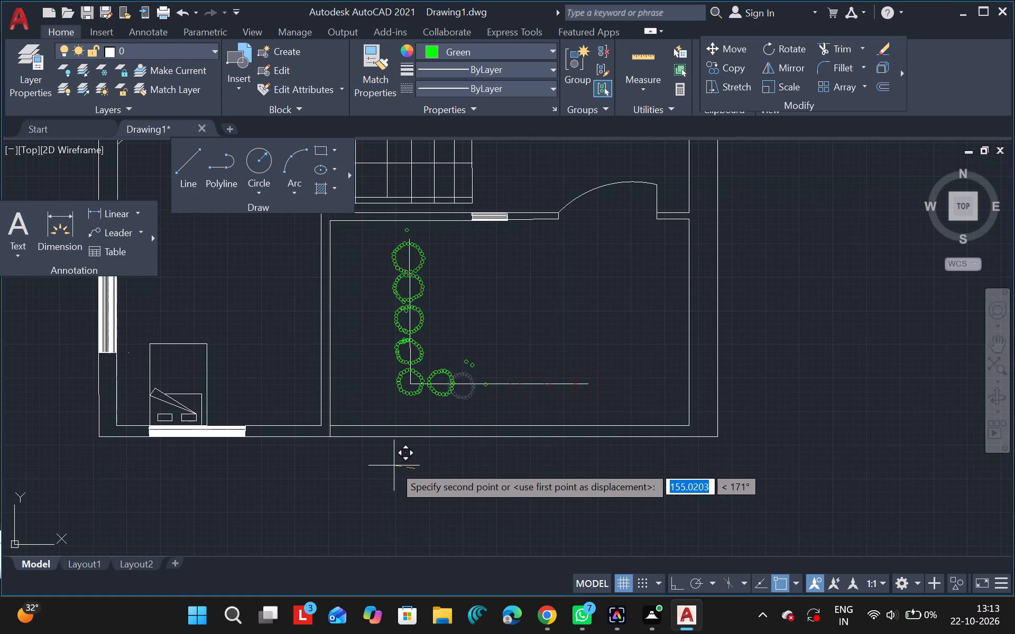
left_click(394, 465)
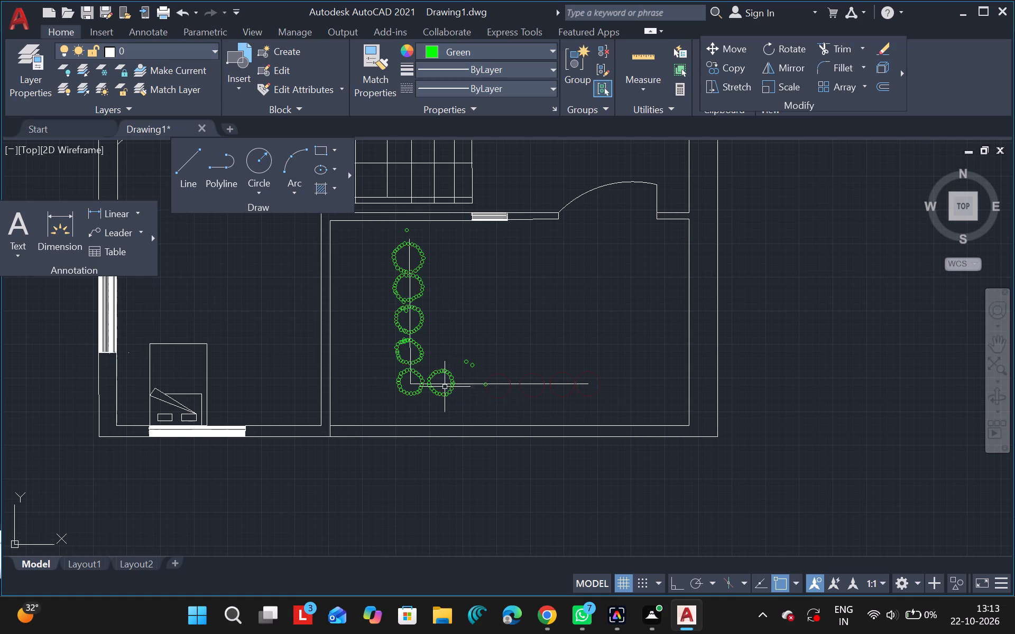
Copy the ring beside the corner ring four times eastward along the horizontal line, with the farthest copy about 986 units away.
left_click_drag(427, 371, 431, 352)
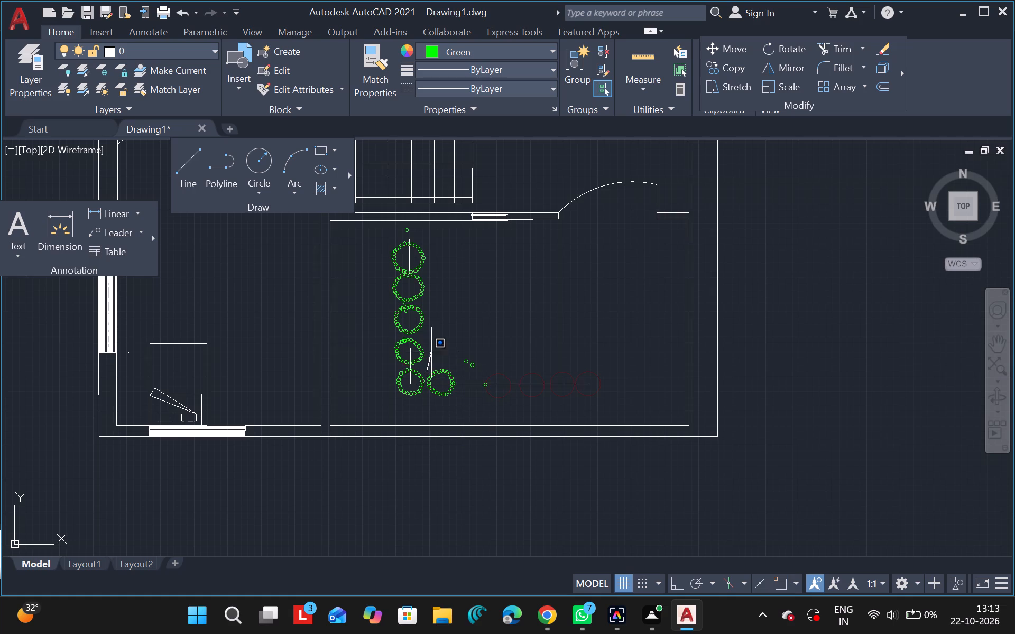
left_click_drag(431, 352, 448, 405)
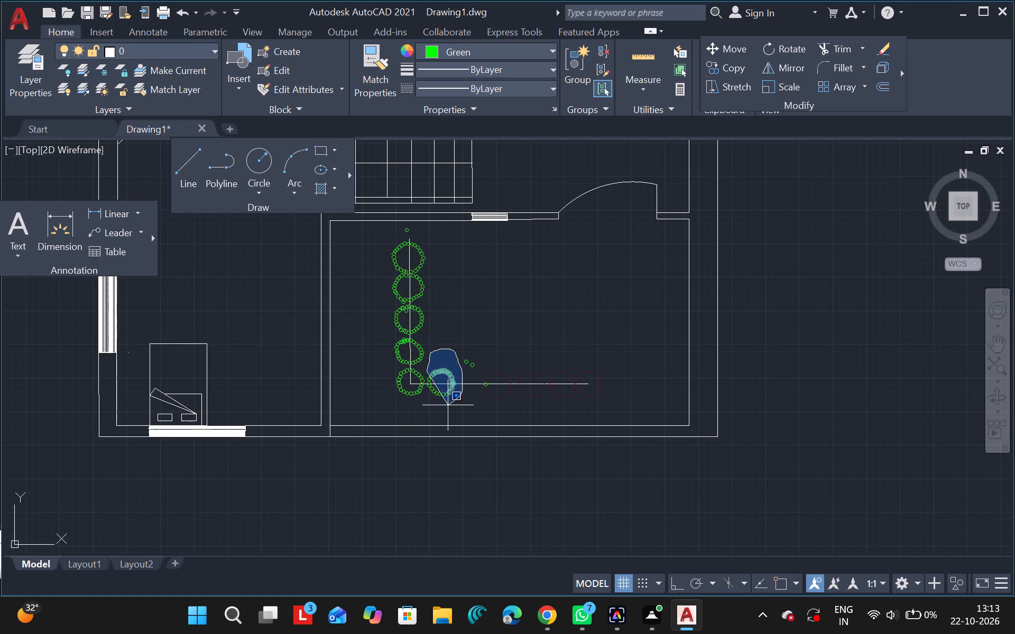
left_click_drag(448, 405, 427, 409)
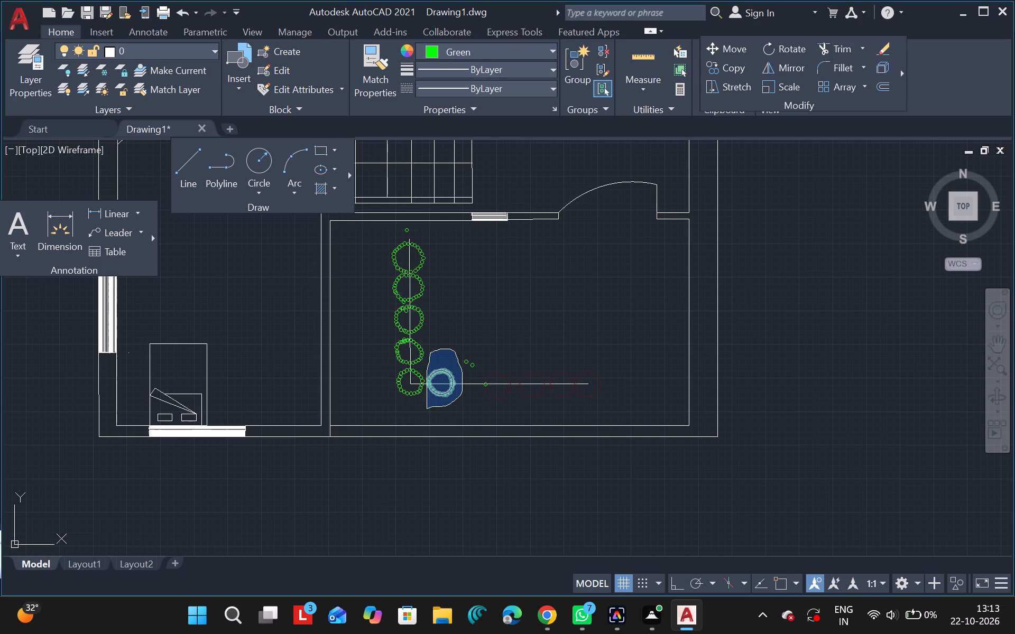
type("co")
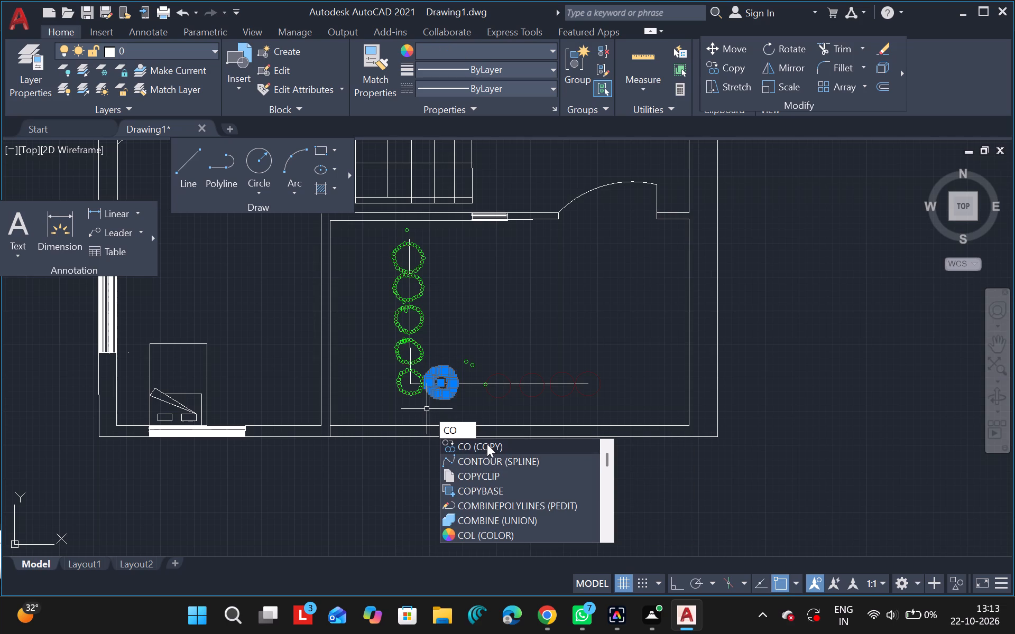
left_click(487, 444)
left_click_drag(529, 455, 557, 456)
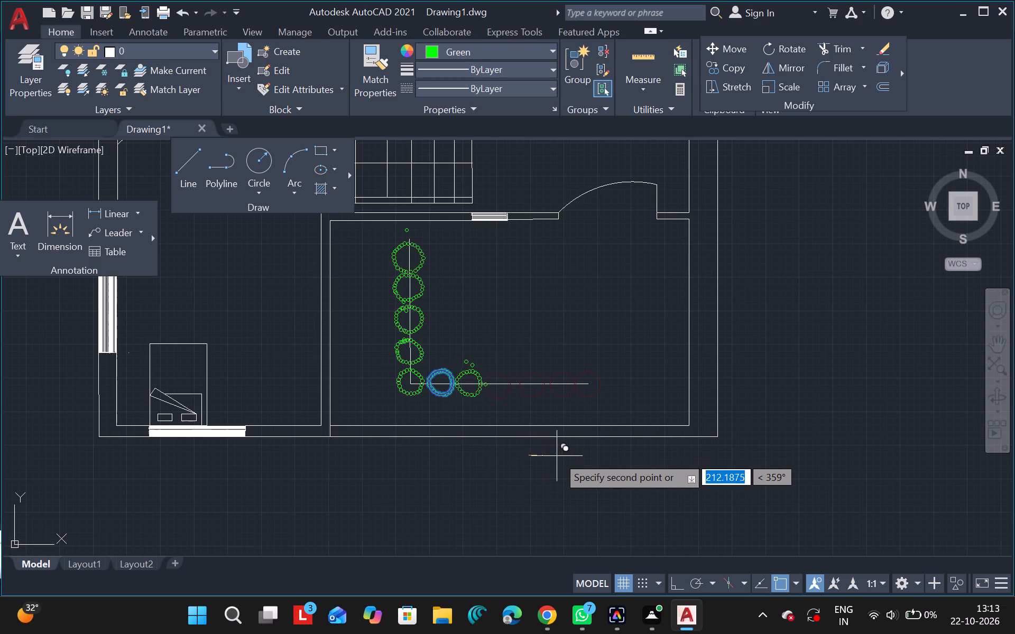
left_click_drag(557, 456, 562, 456)
left_click_drag(562, 456, 592, 454)
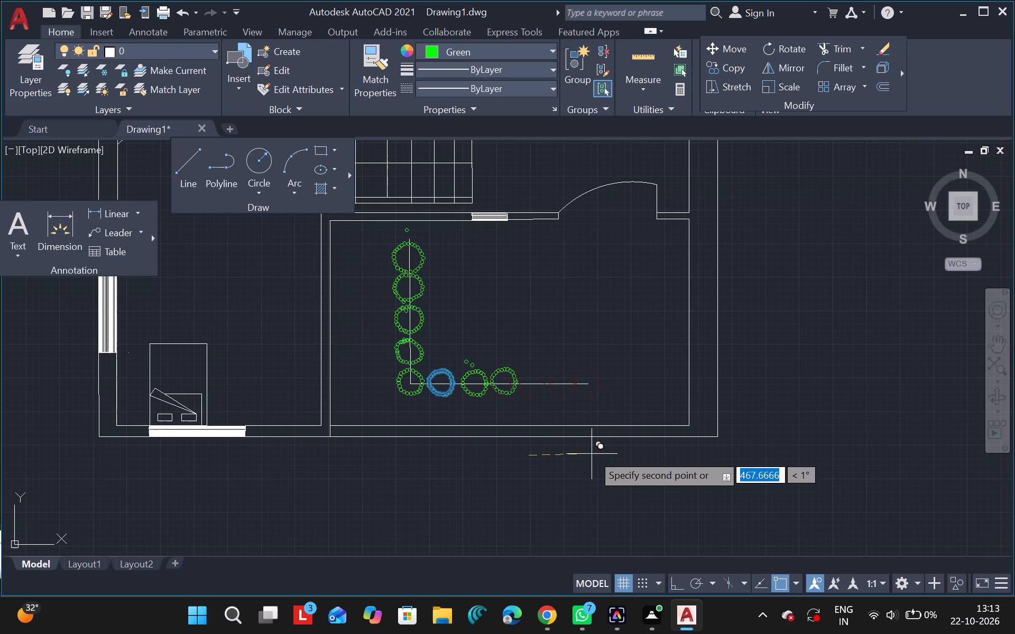
left_click_drag(592, 454, 594, 454)
left_click_drag(594, 454, 632, 455)
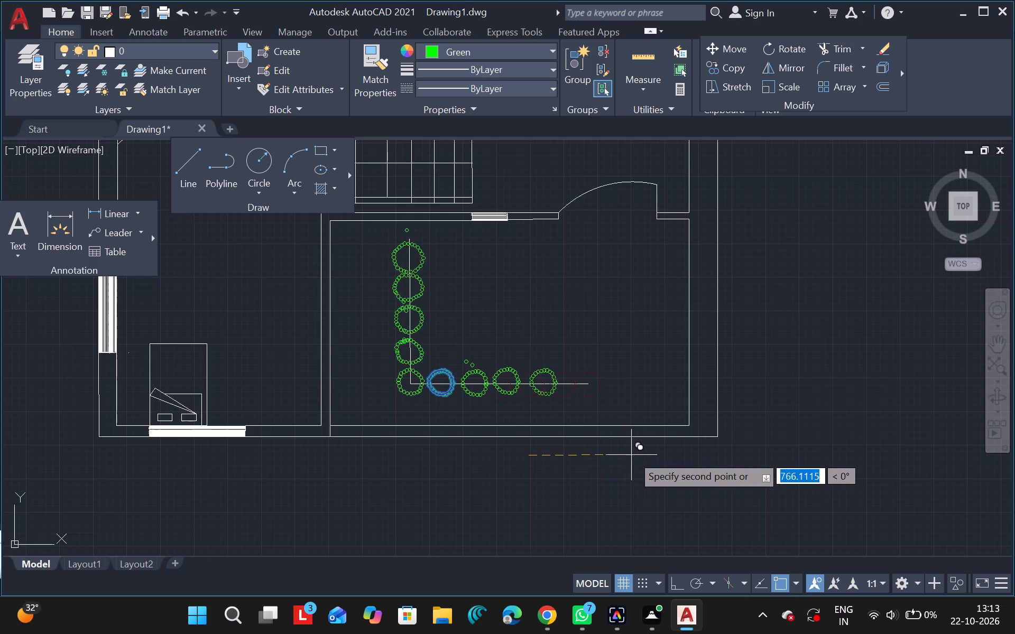
left_click_drag(632, 455, 626, 456)
left_click_drag(626, 456, 661, 455)
left_click(661, 455)
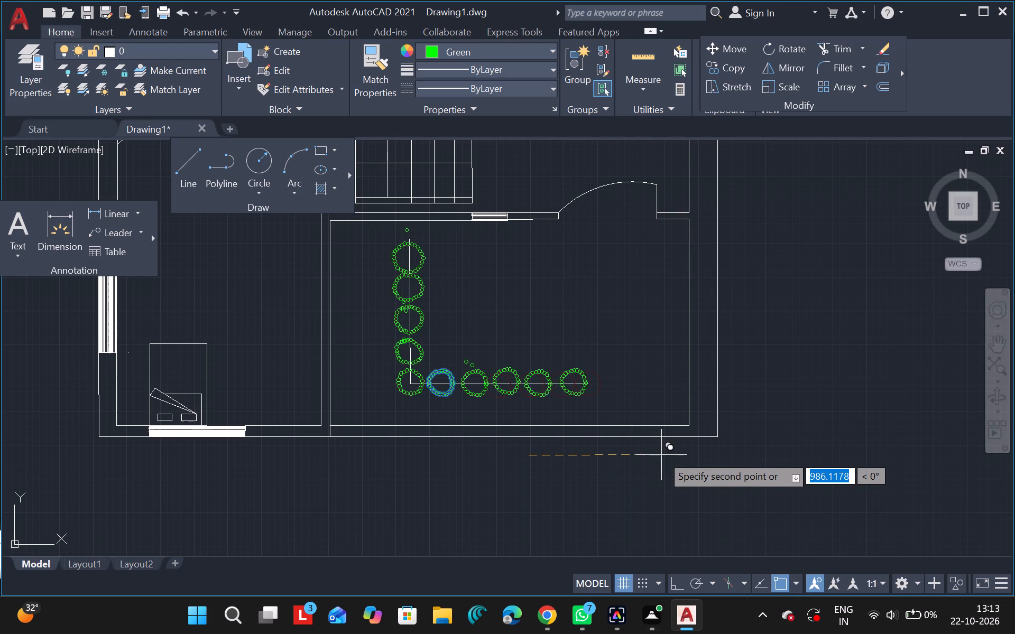
key("Escape")
Delete the three large dark red guide circles around the last rings at the east end of the horizontal line.
scroll(561, 388, "up", 4, "ctrl")
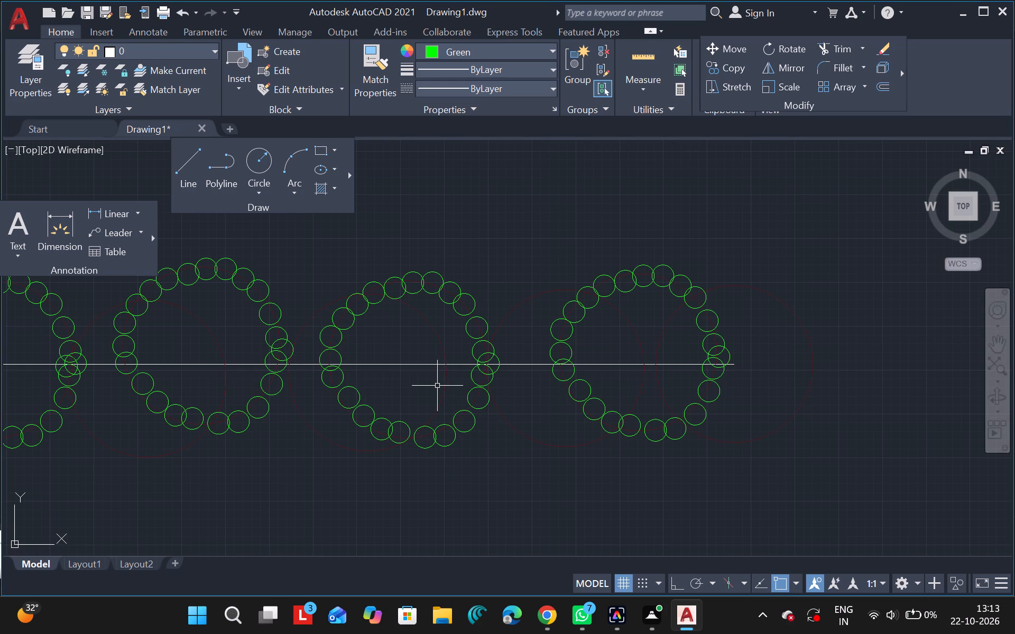
left_click(446, 391)
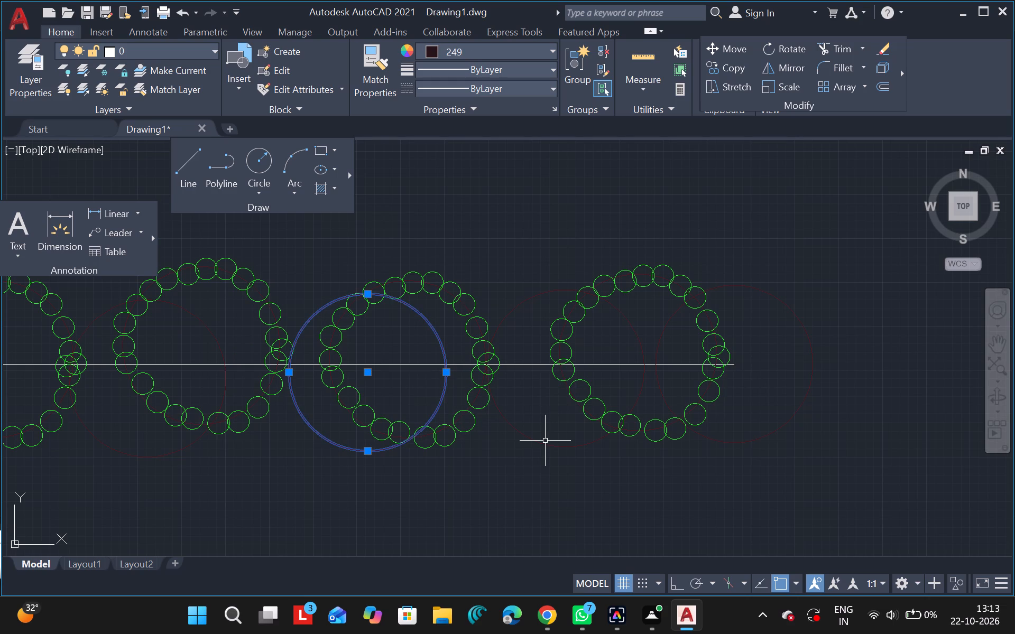
key("Delete")
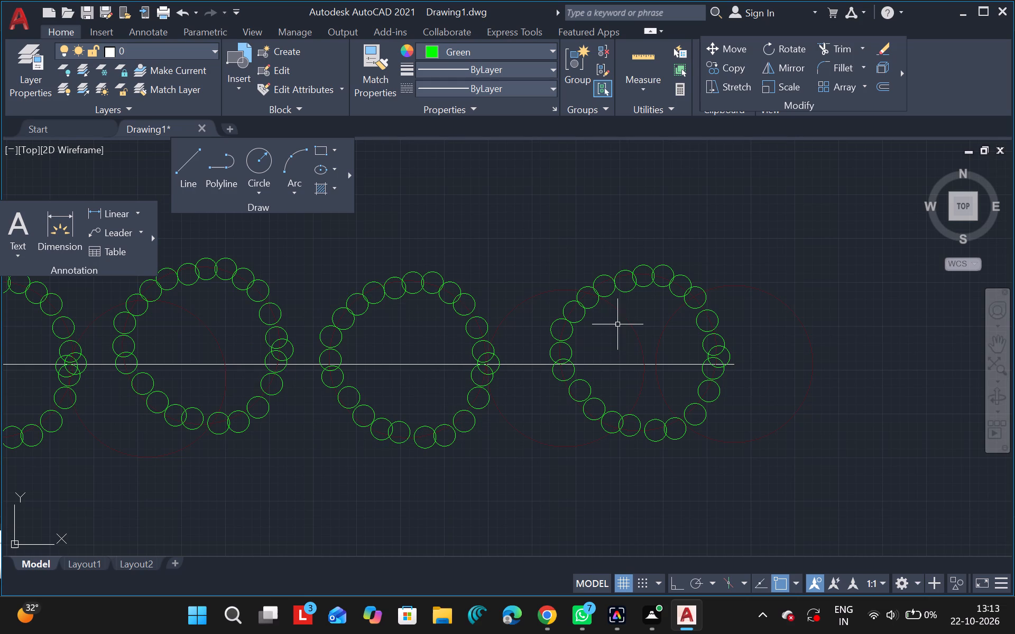
left_click(635, 331)
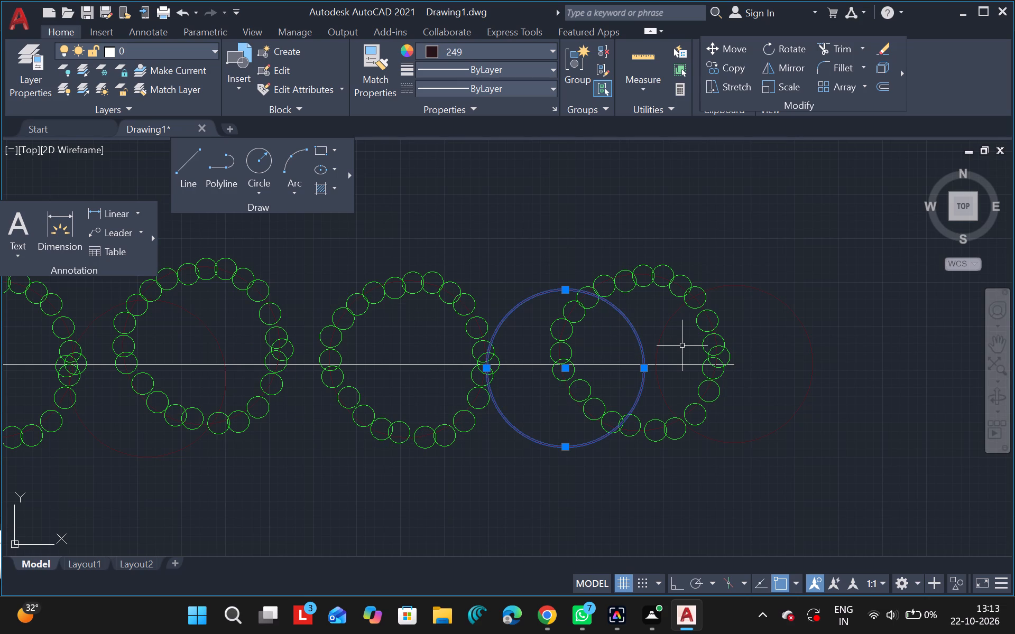
key("Delete")
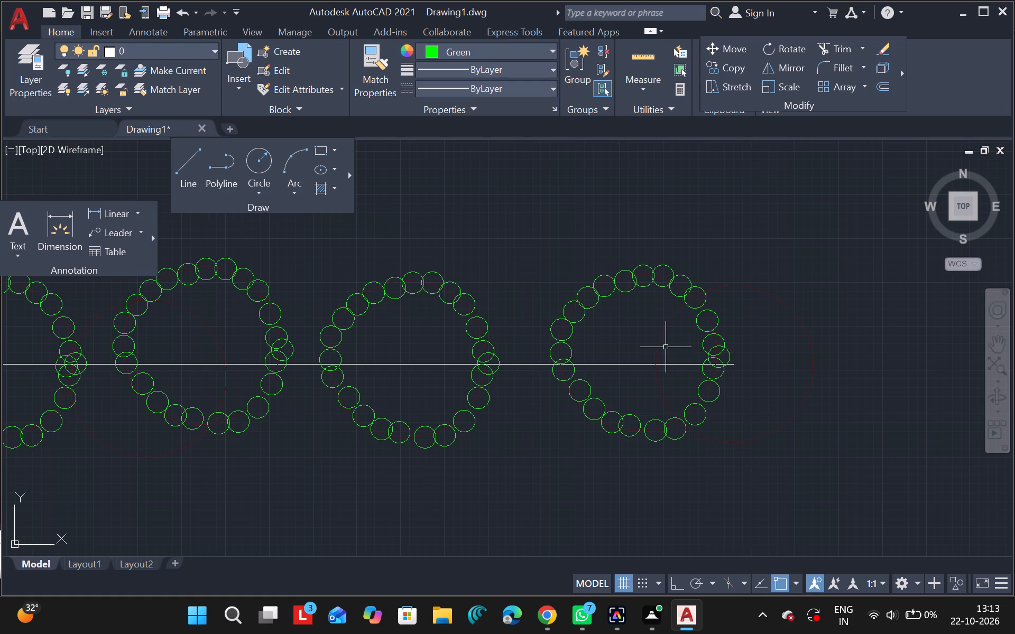
left_click(658, 349)
key("Delete")
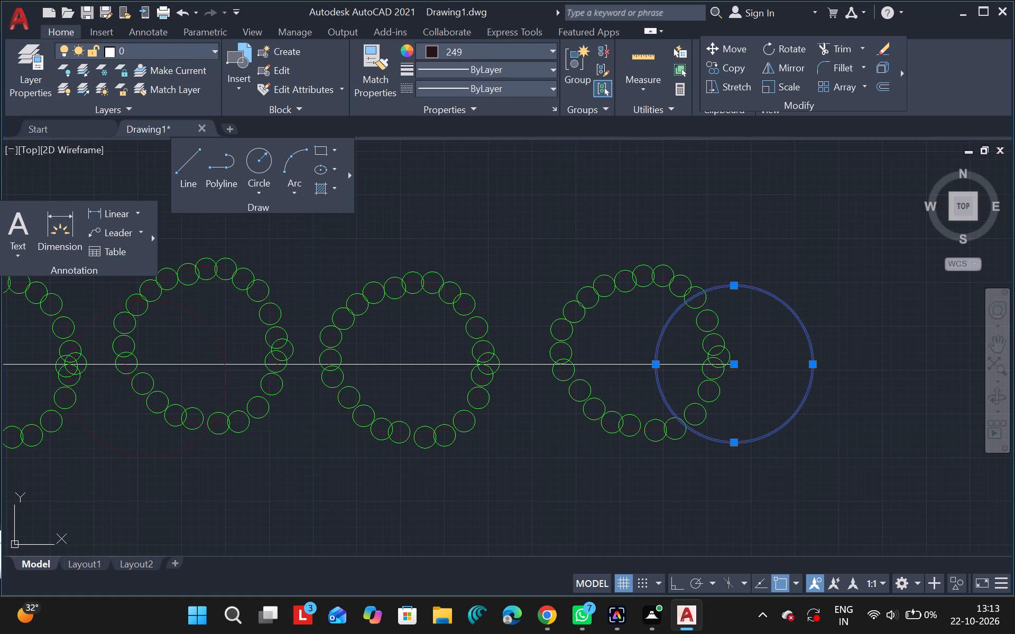
scroll(680, 381, "down", 5, "ctrl")
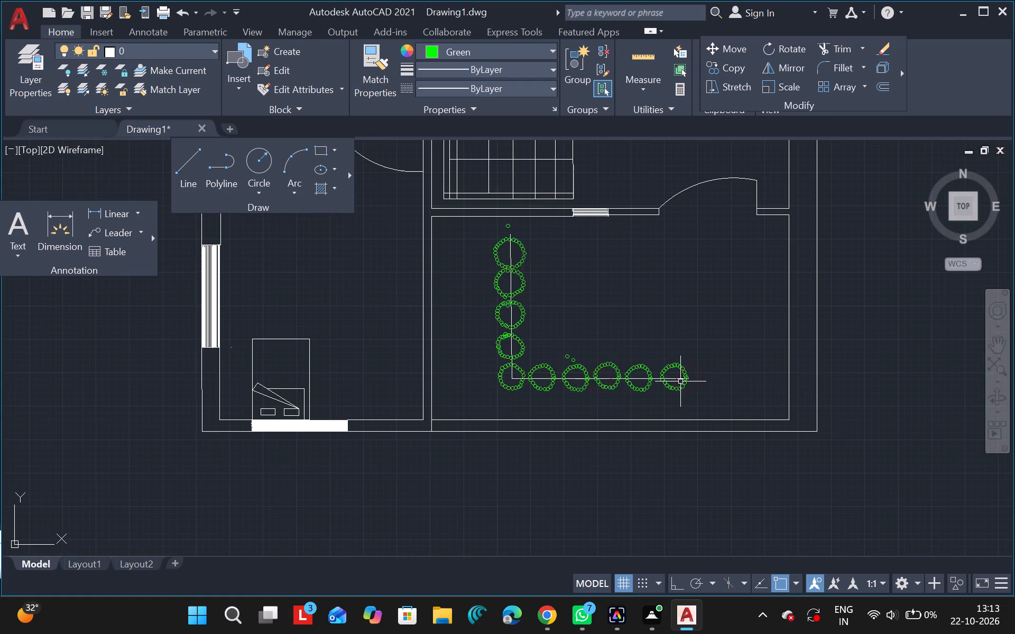
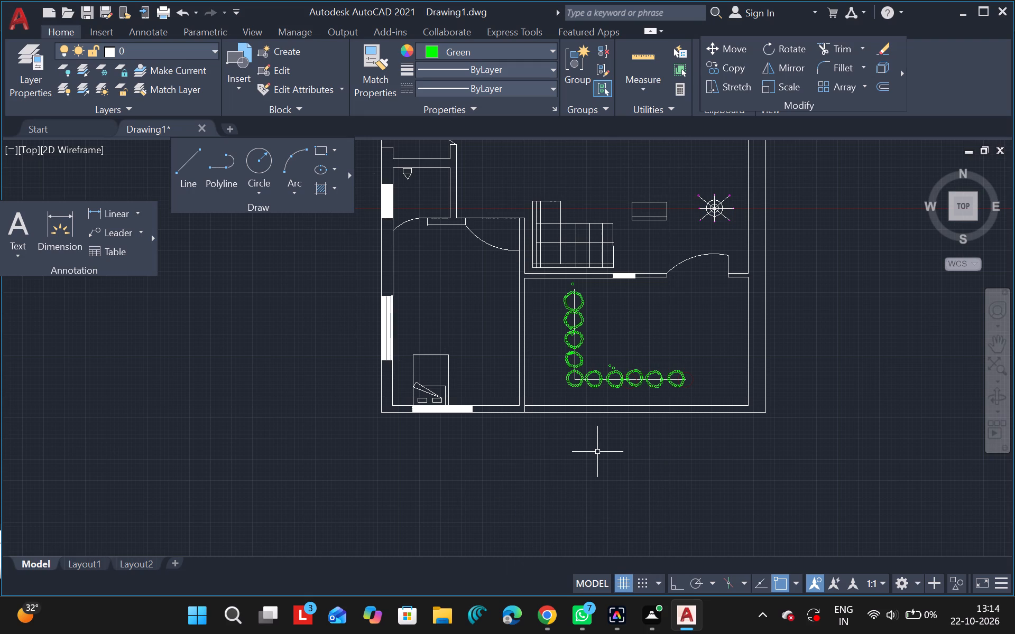
Copy the entire floor plan with its furniture and plant rings about 5153 units east, beside the original.
scroll(638, 341, "down", 3, "ctrl")
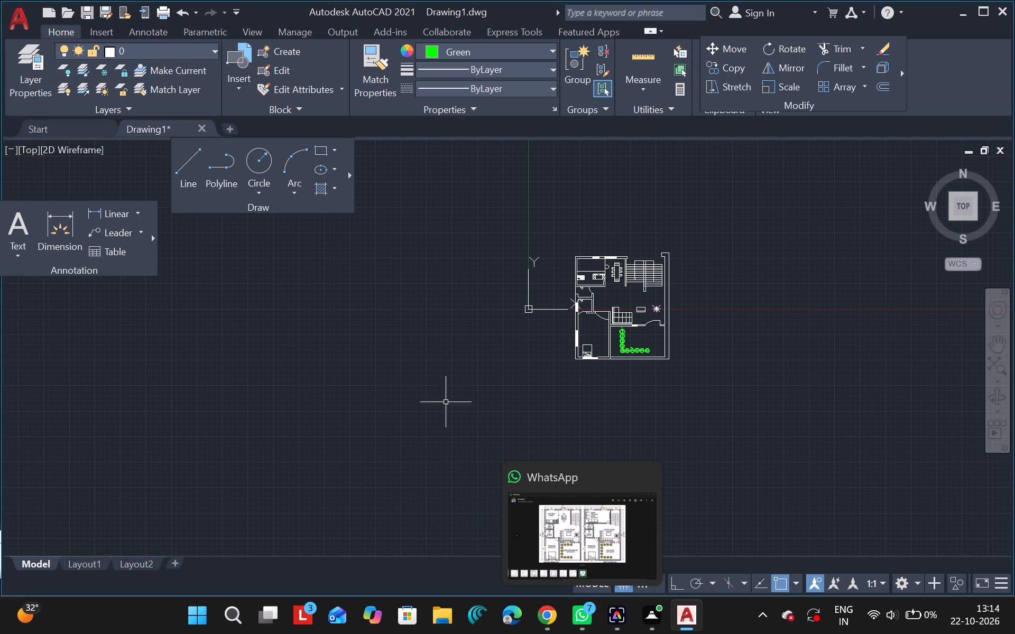
left_click_drag(550, 240, 621, 215)
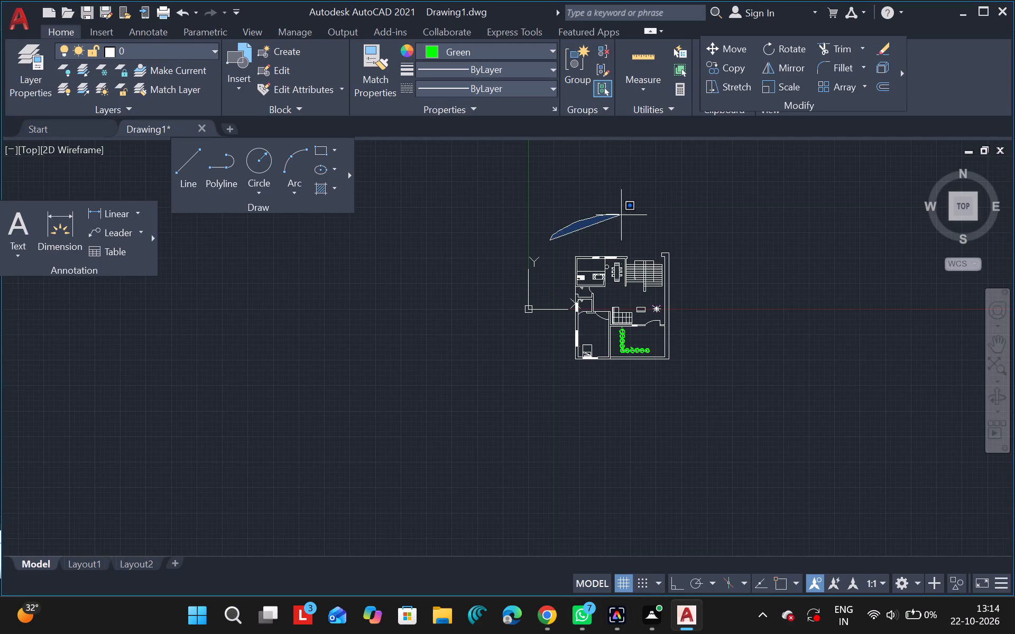
left_click_drag(621, 215, 681, 396)
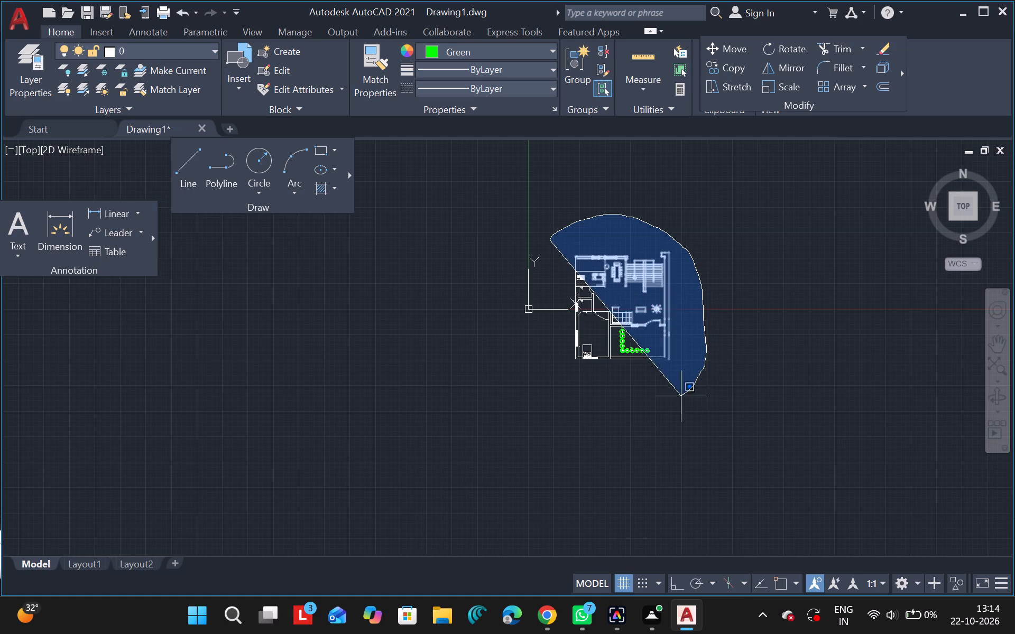
left_click_drag(681, 396, 482, 374)
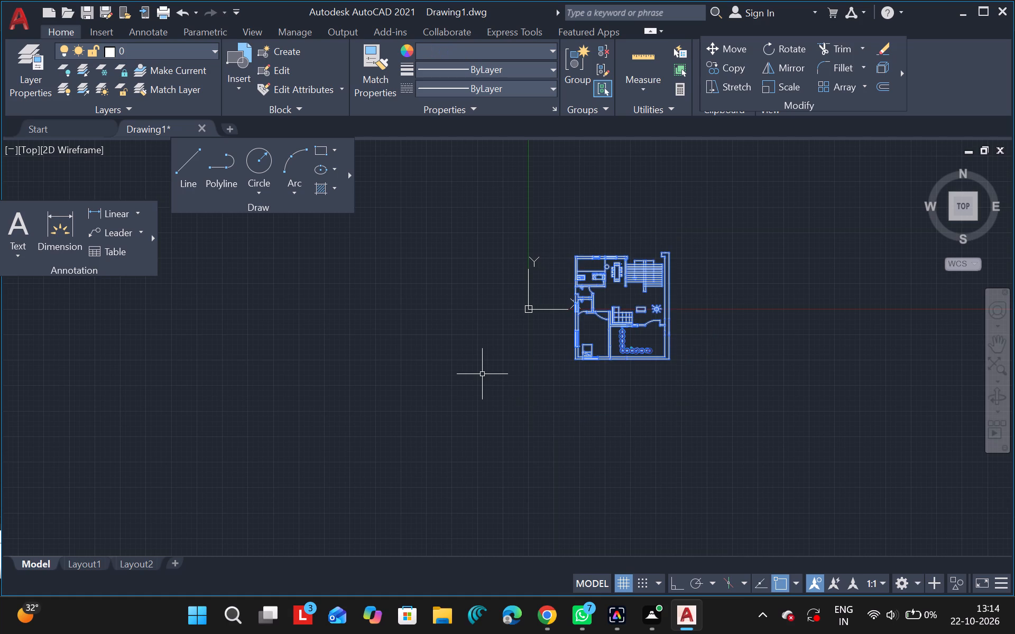
type("co")
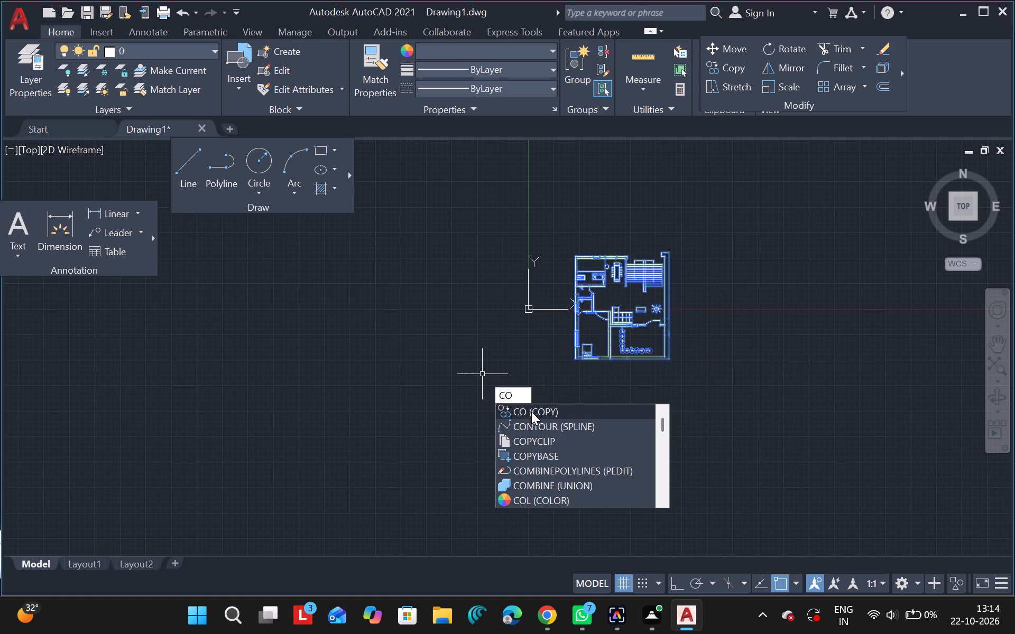
left_click(531, 412)
left_click_drag(637, 441, 704, 442)
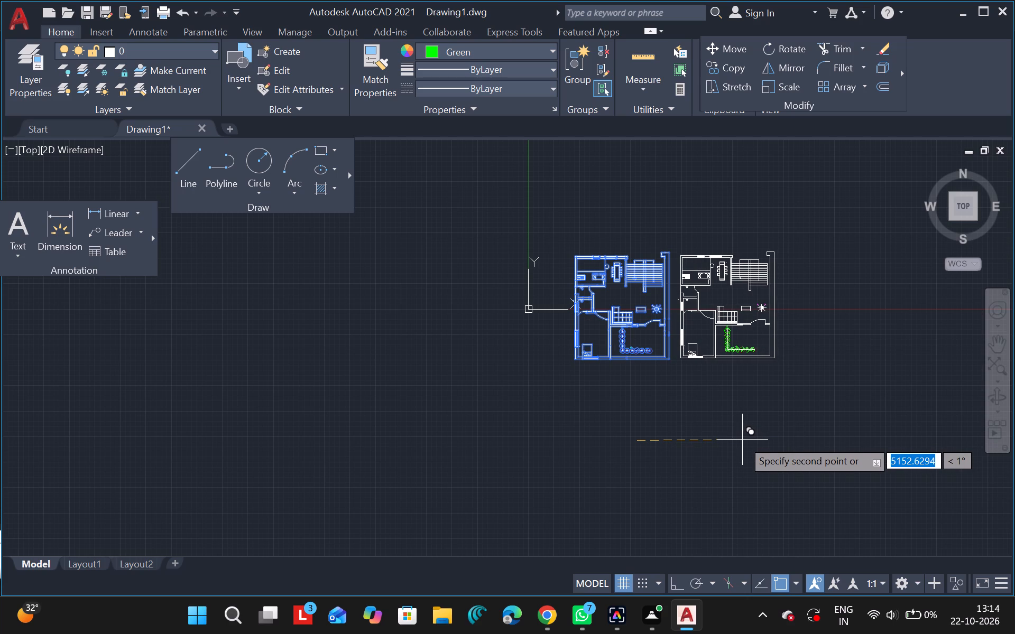
left_click(742, 440)
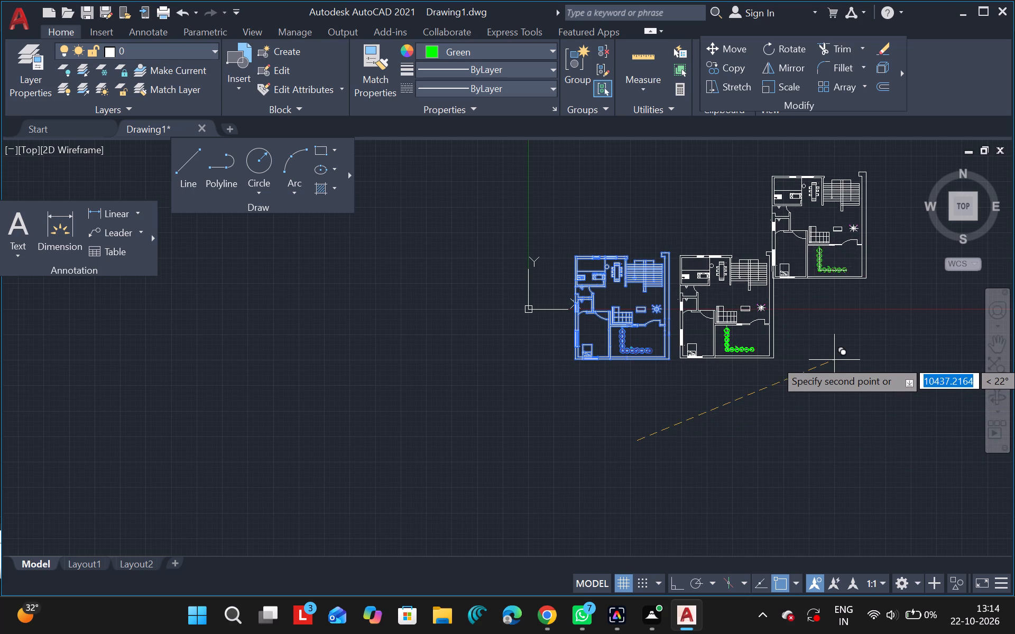
key("Escape")
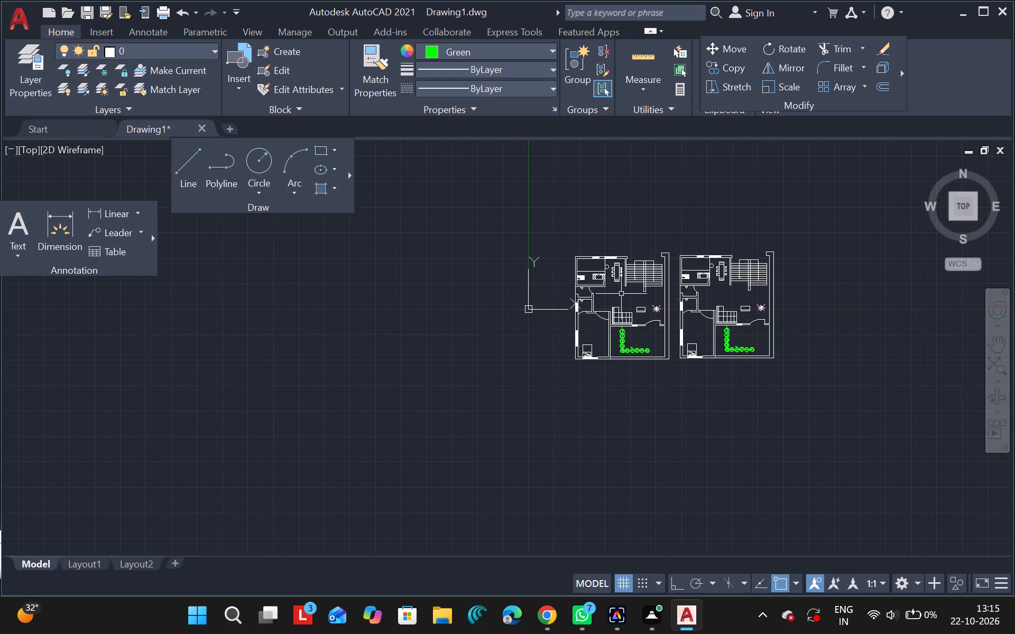
Examine the original floor plan and its copy side by side, including the rooms and furniture of the original.
scroll(595, 273, "up", 4, "ctrl")
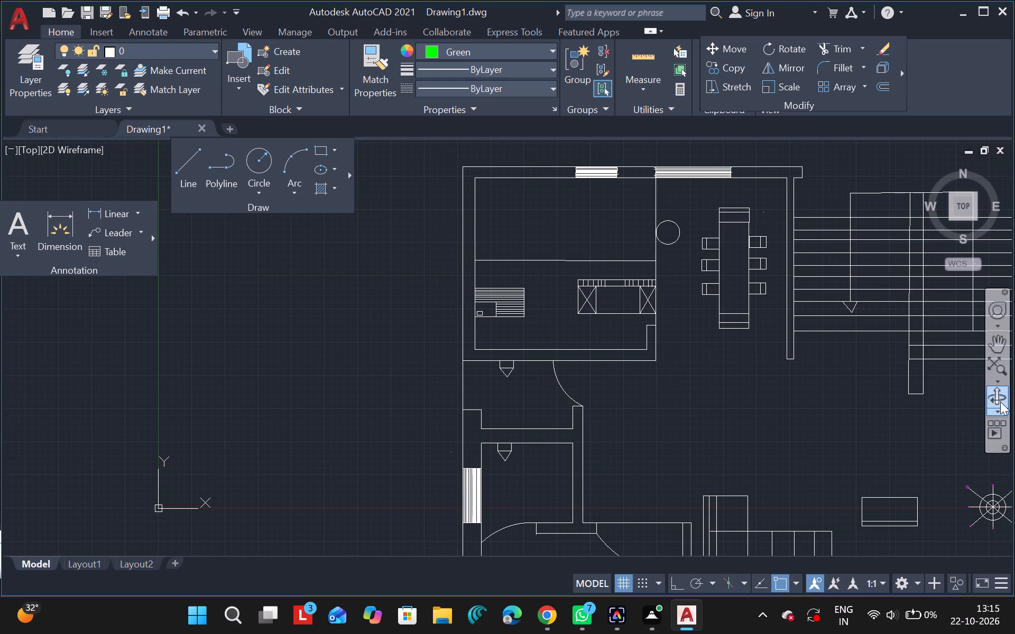
left_click(989, 347)
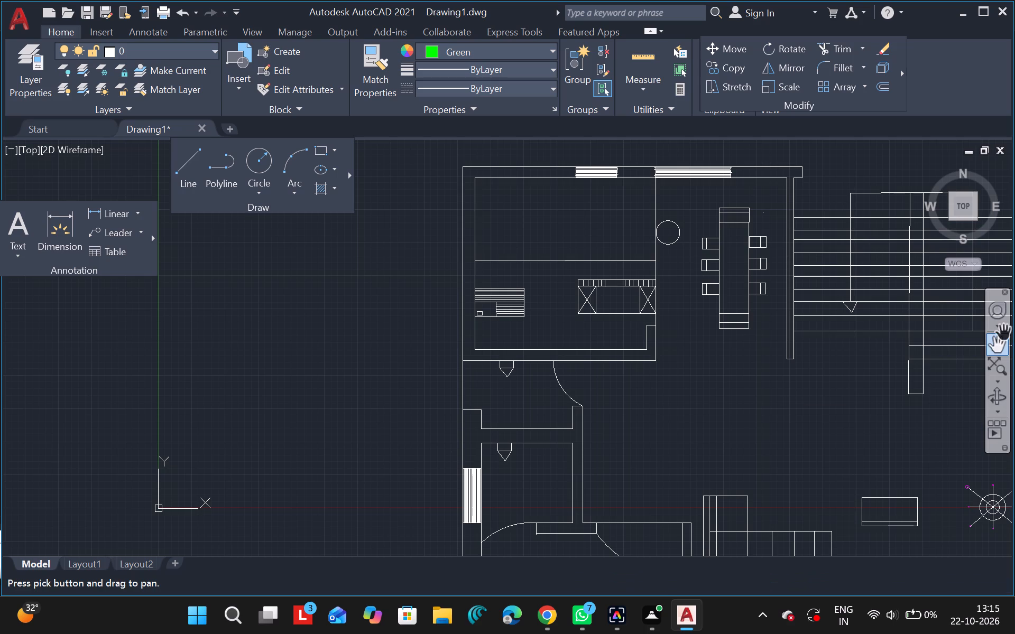
left_click_drag(353, 420, 226, 376)
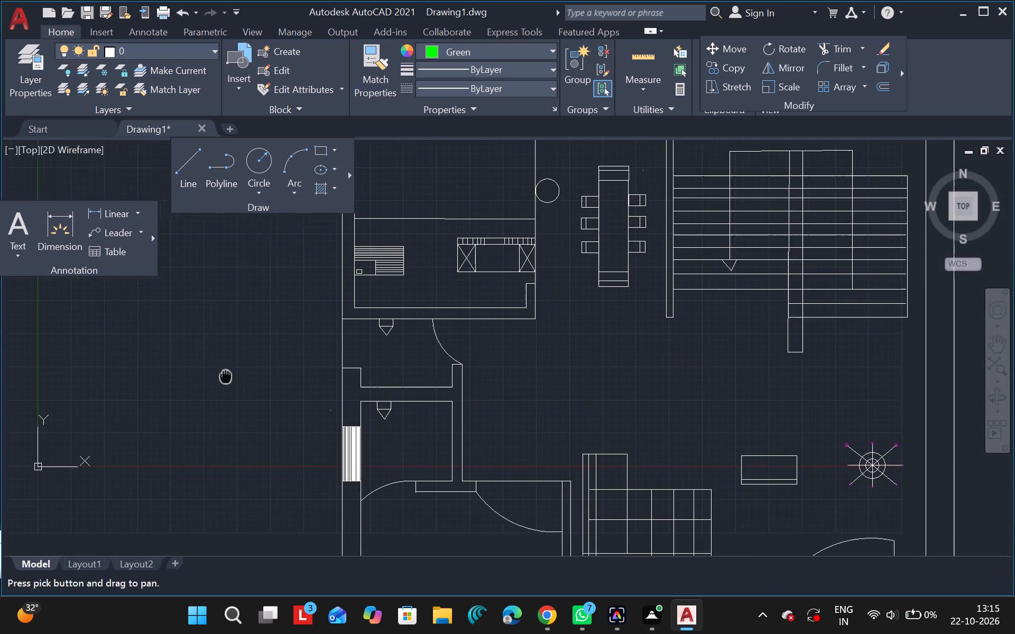
left_click_drag(226, 376, 90, 388)
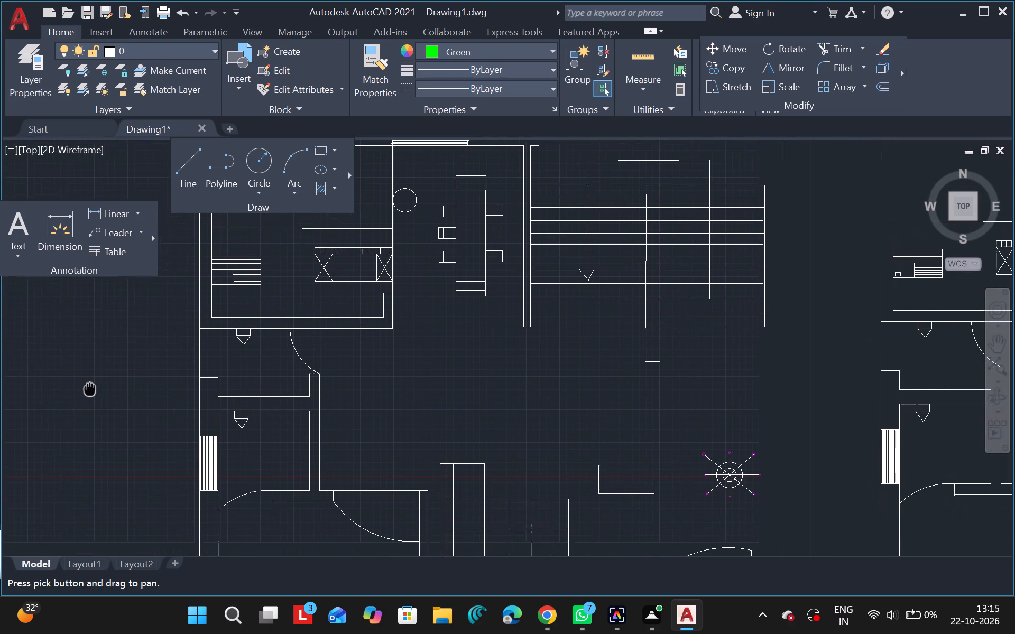
left_click_drag(90, 388, 91, 395)
scroll(91, 395, "down", 2, "ctrl")
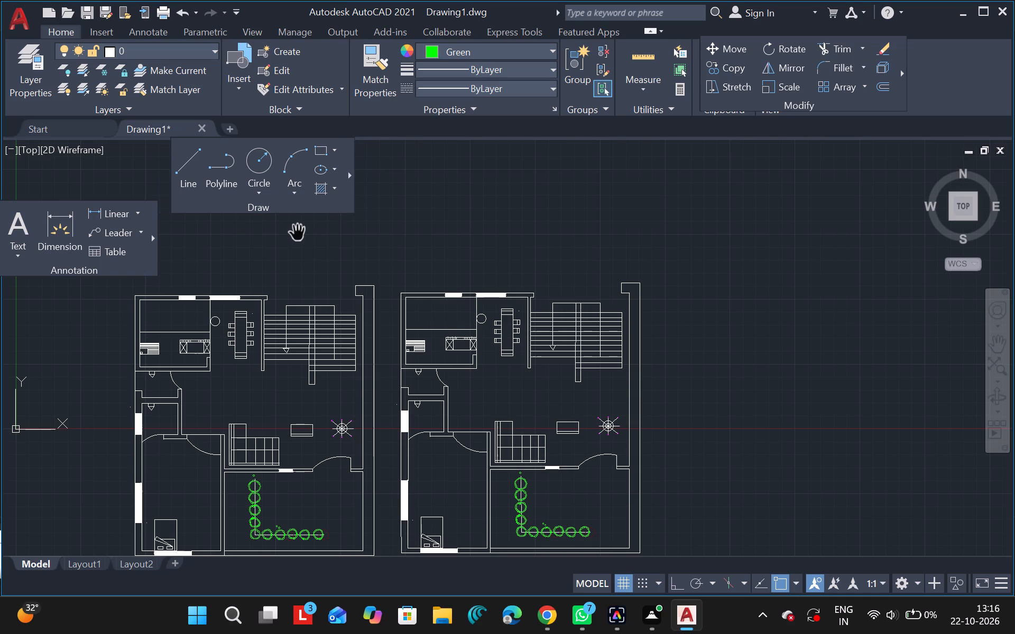
key("Escape")
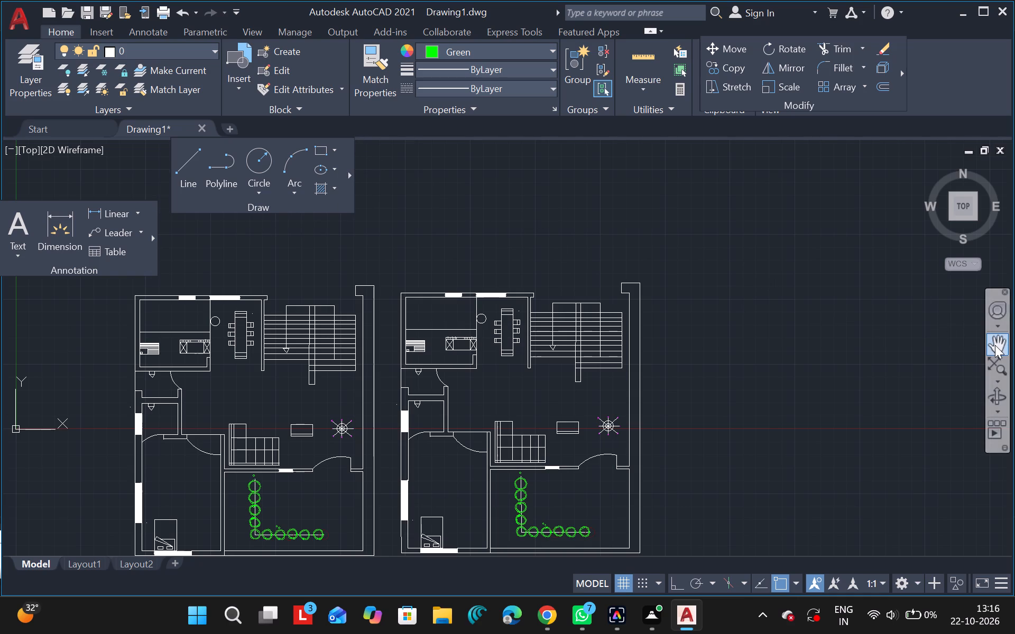
left_click(995, 345)
left_click_drag(633, 240, 734, 182)
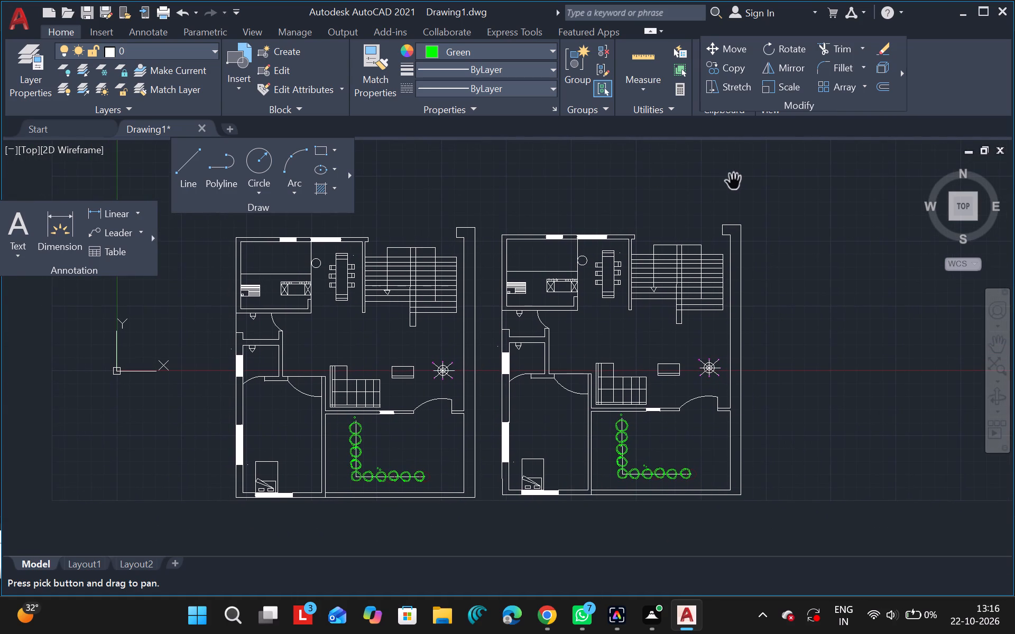
key("Escape")
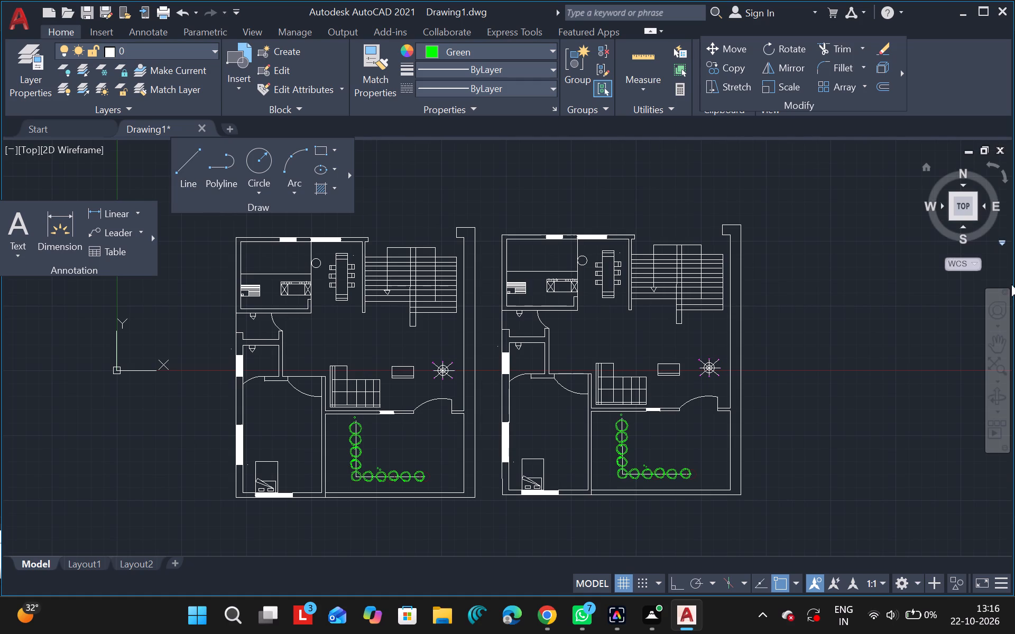
left_click(1002, 344)
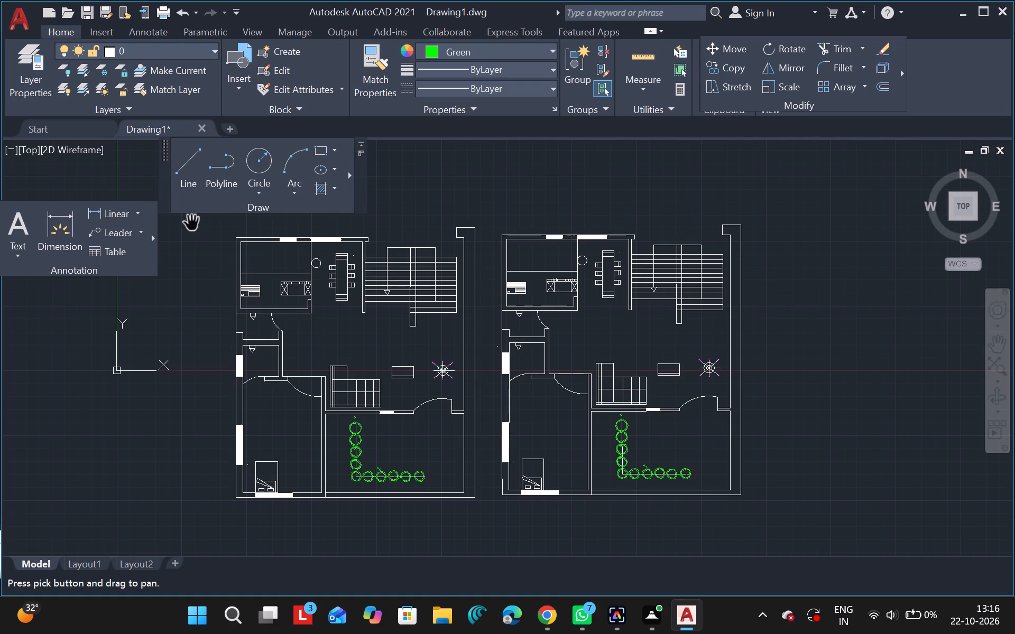
left_click_drag(196, 223, 309, 242)
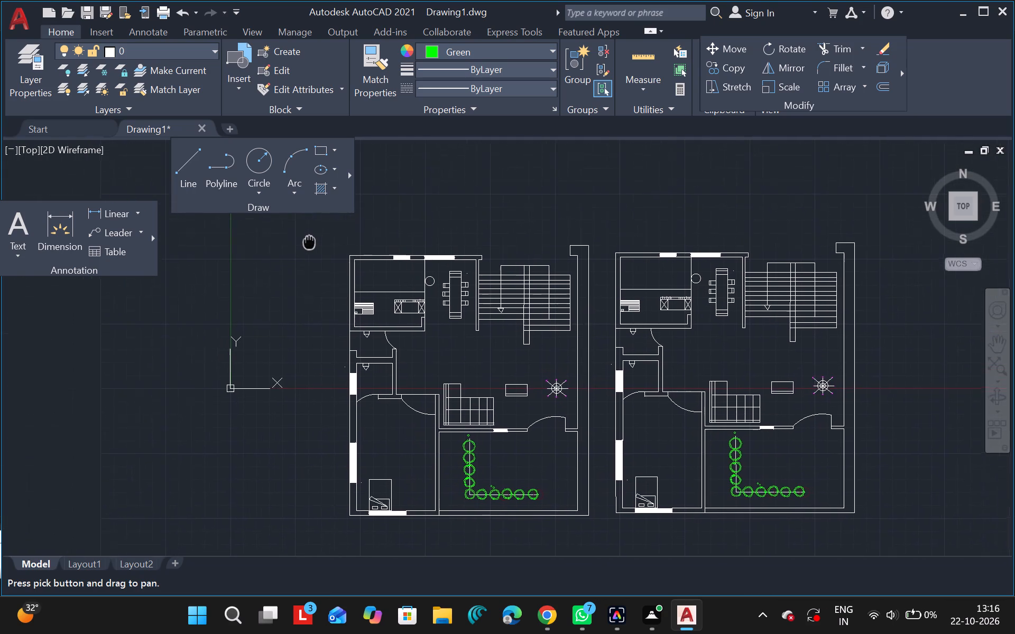
left_click_drag(309, 242, 339, 166)
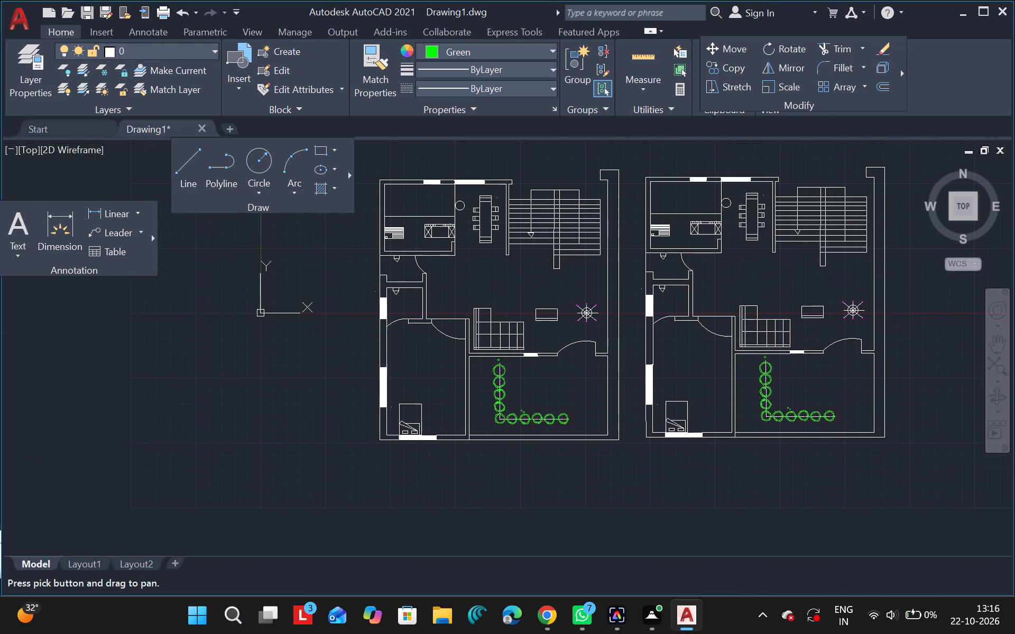
left_click_drag(339, 166, 338, 167)
key("Escape")
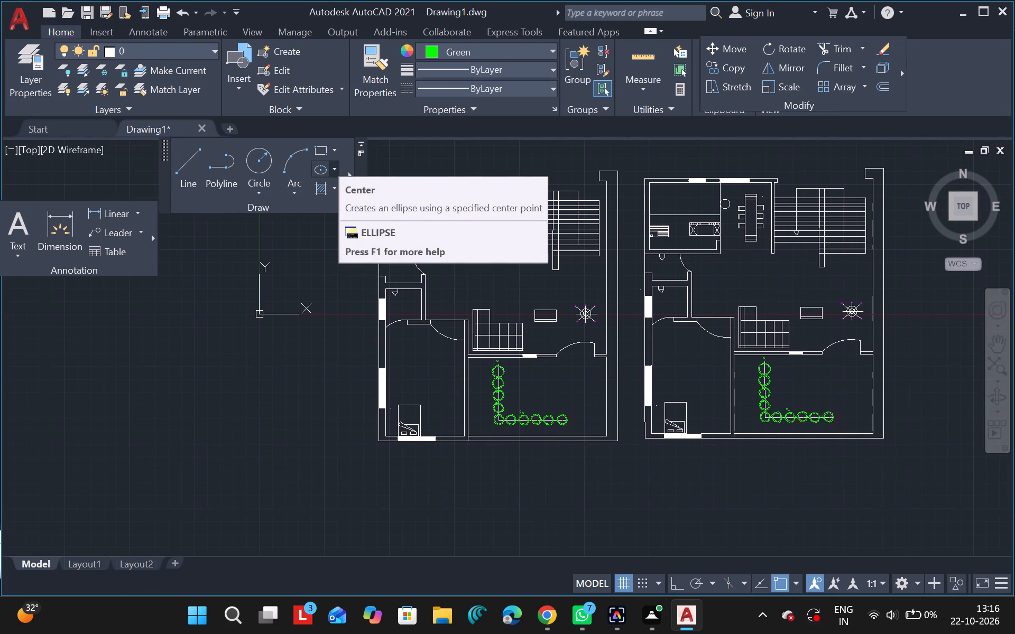
scroll(408, 209, "up", 2, "ctrl")
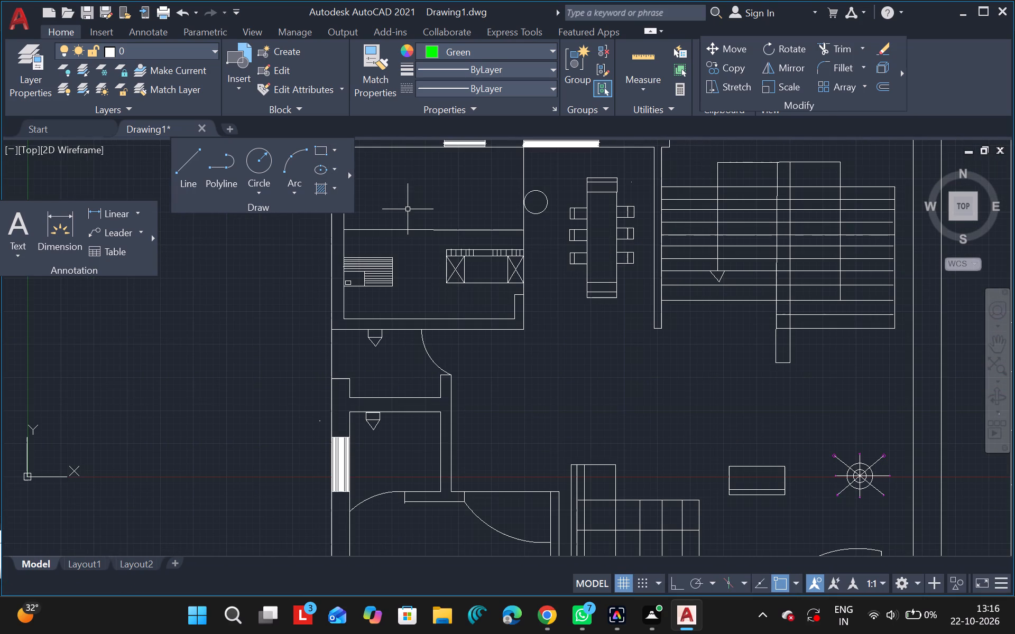
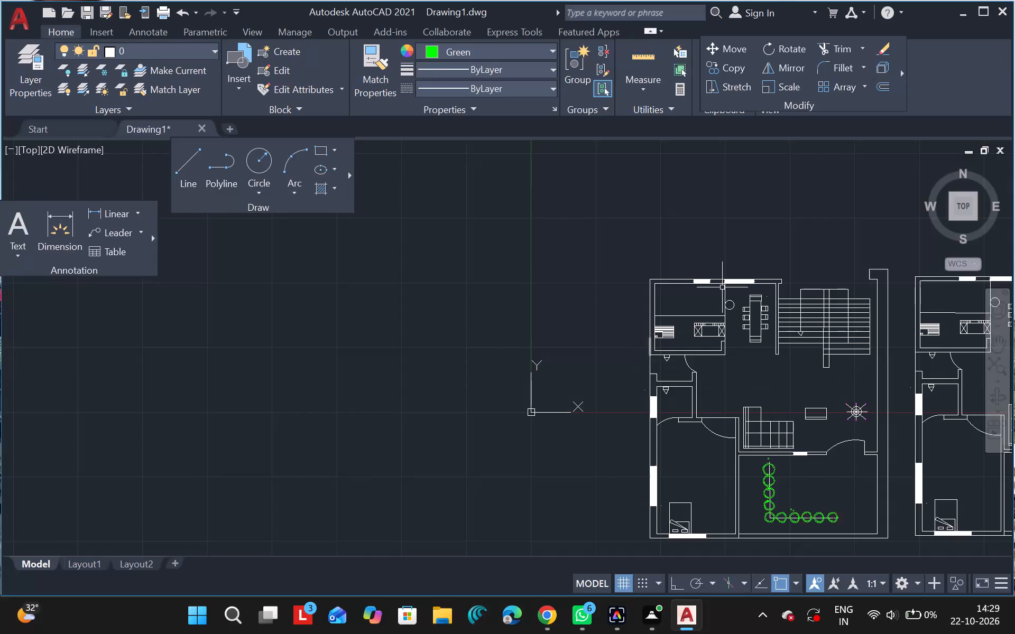
Add a multiline text label reading "kitchen" in the northwest room of the original floor plan, west of the dining table.
left_click(1000, 346)
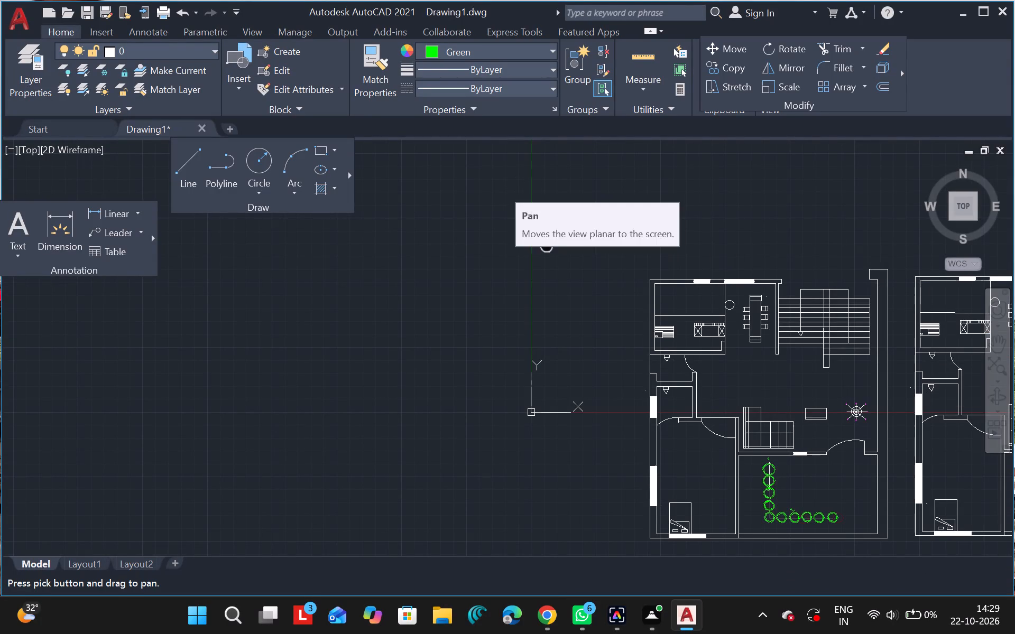
left_click_drag(547, 244, 237, 205)
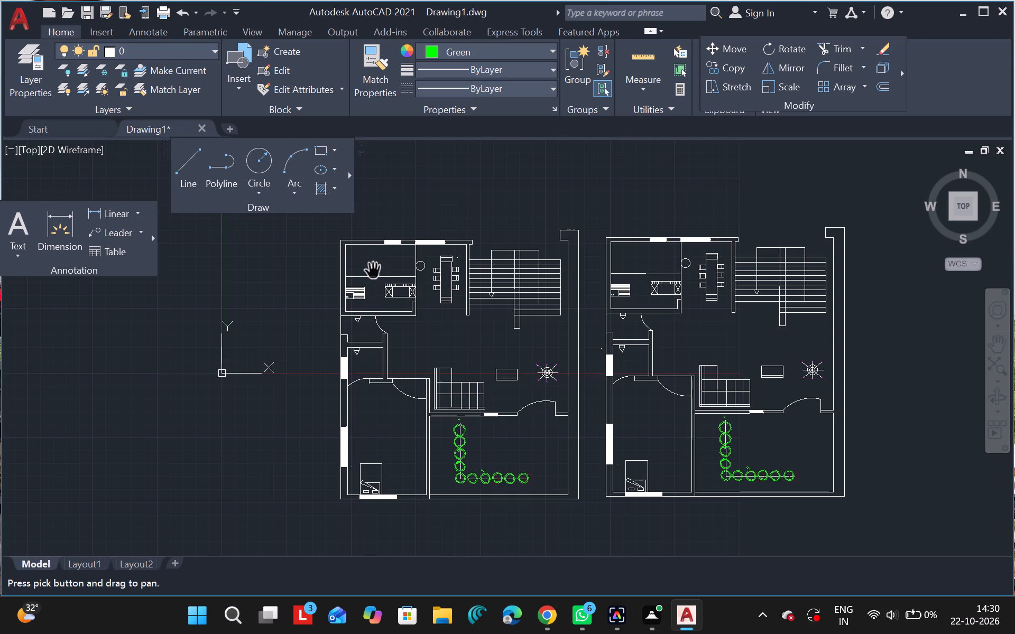
key("Escape")
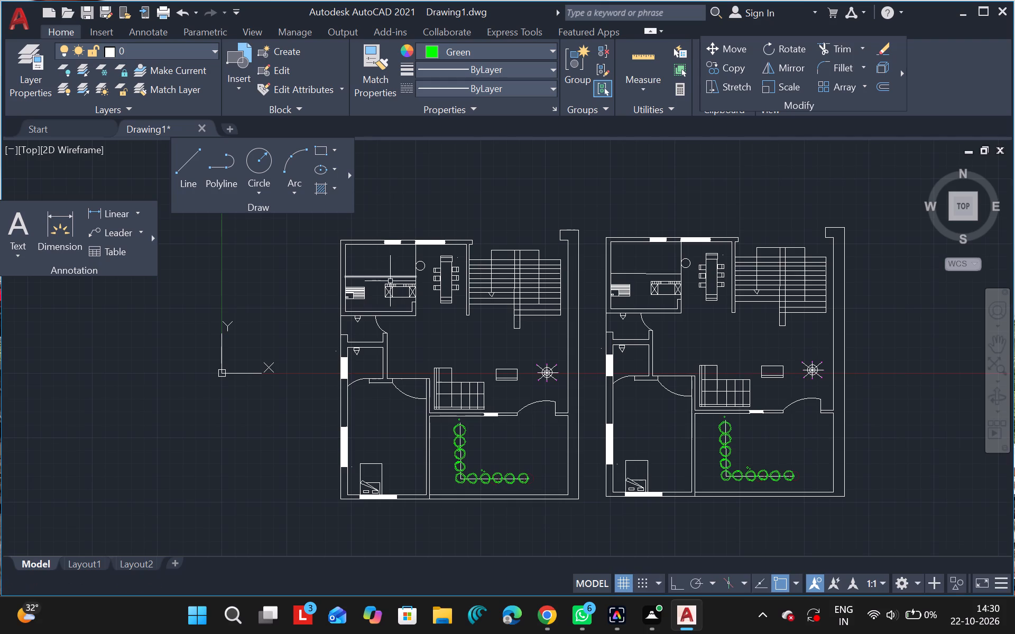
scroll(396, 271, "up", 2, "ctrl")
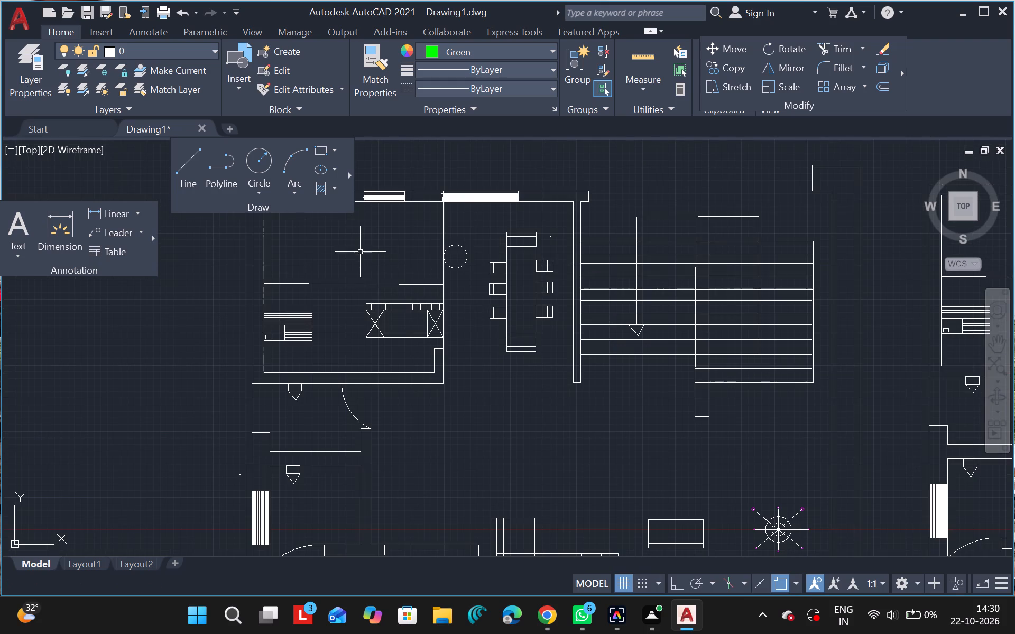
type("ki")
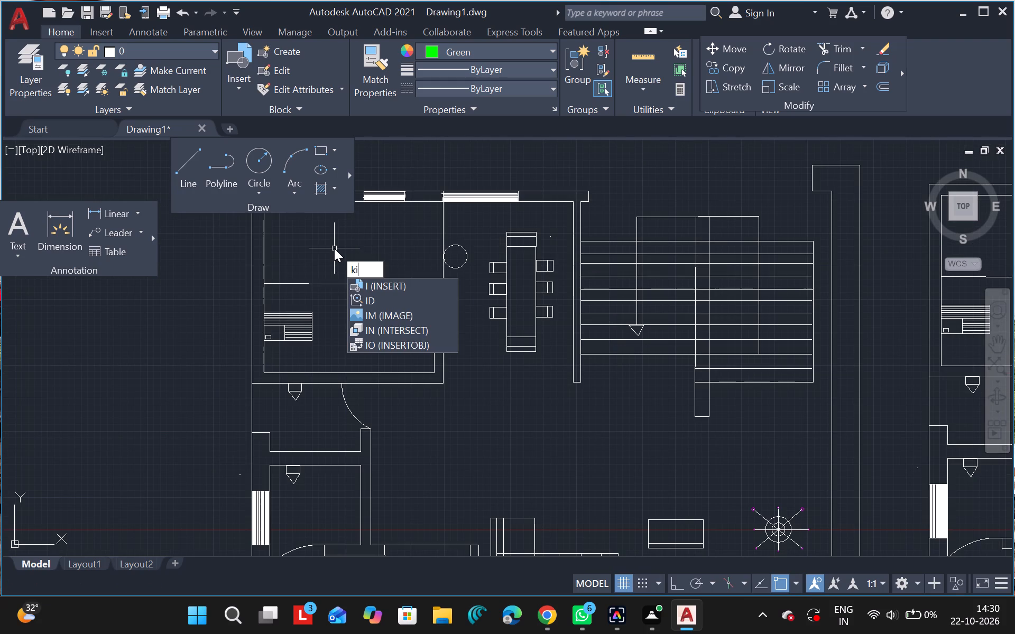
key("Escape")
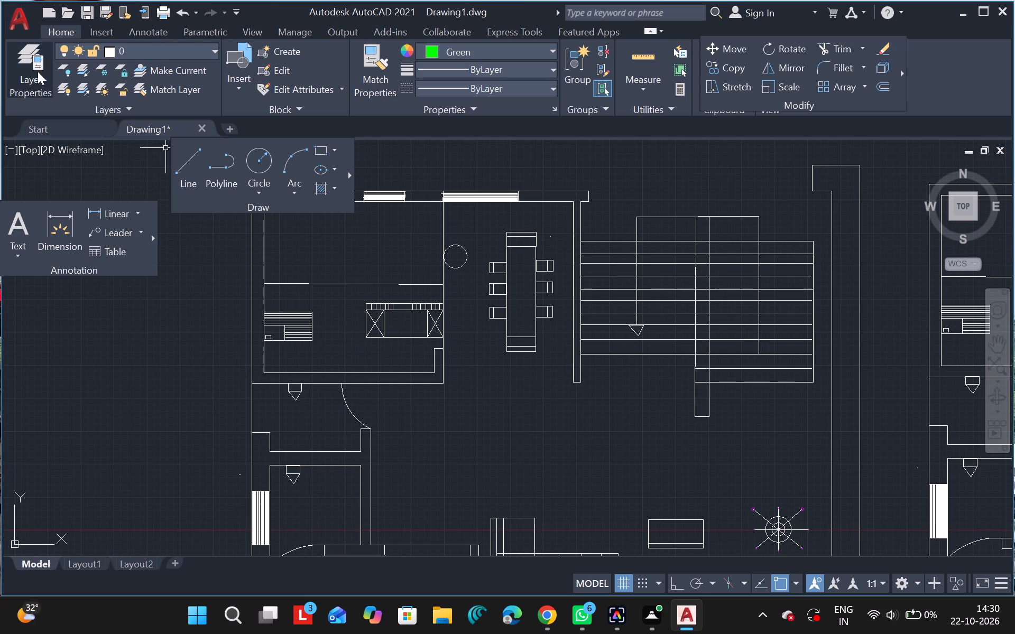
left_click(21, 241)
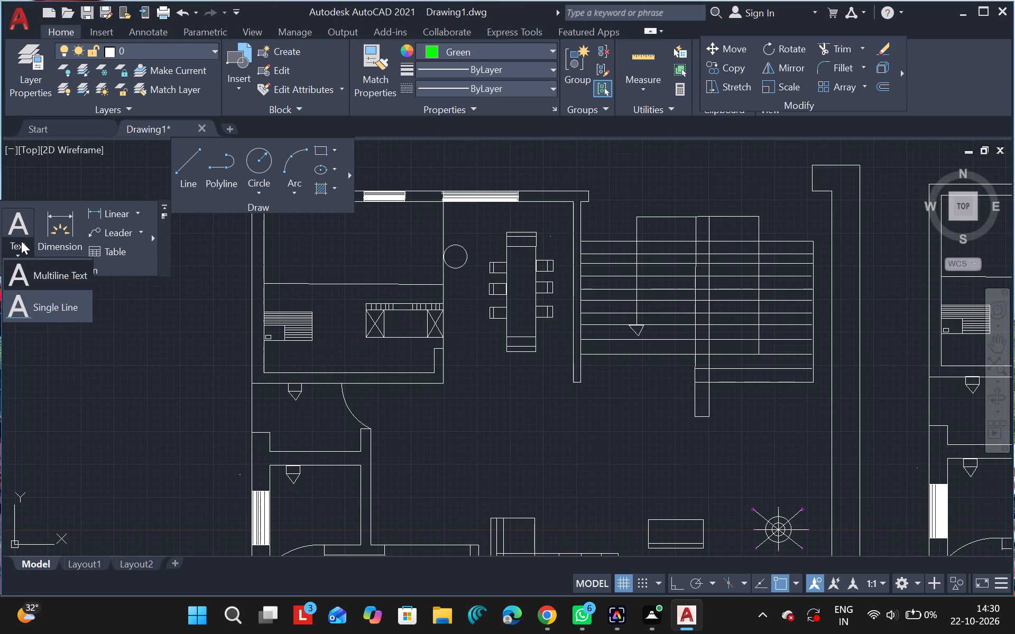
left_click(26, 268)
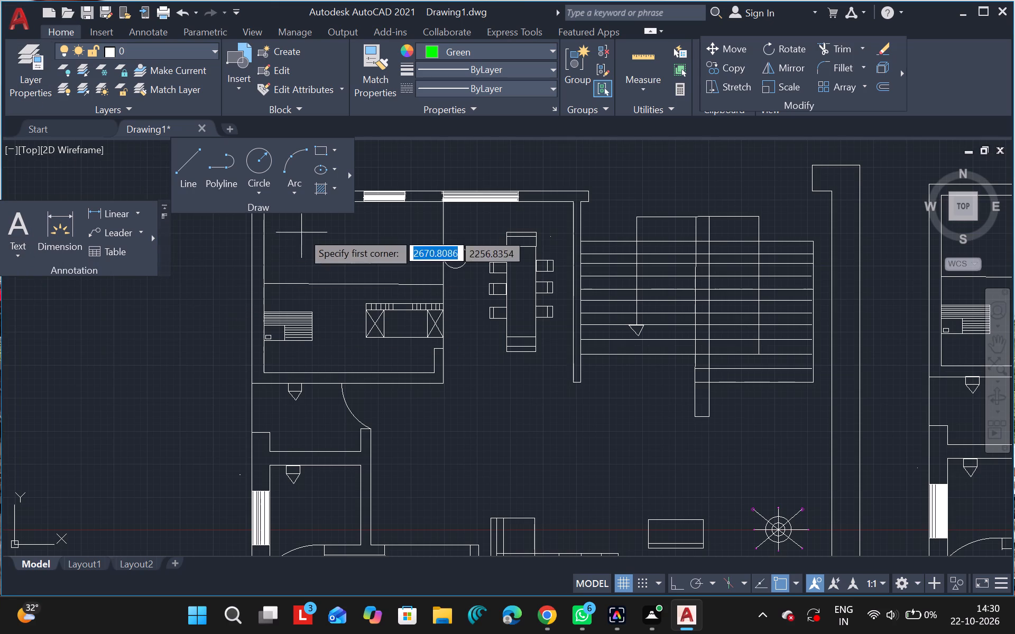
double_click(303, 245)
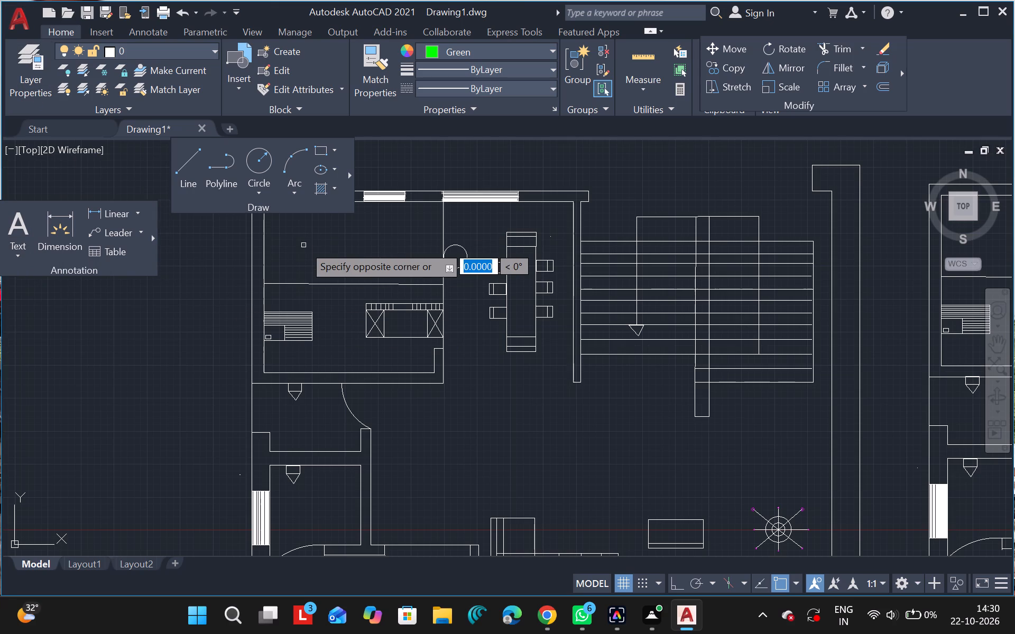
double_click(303, 245)
double_click(303, 245)
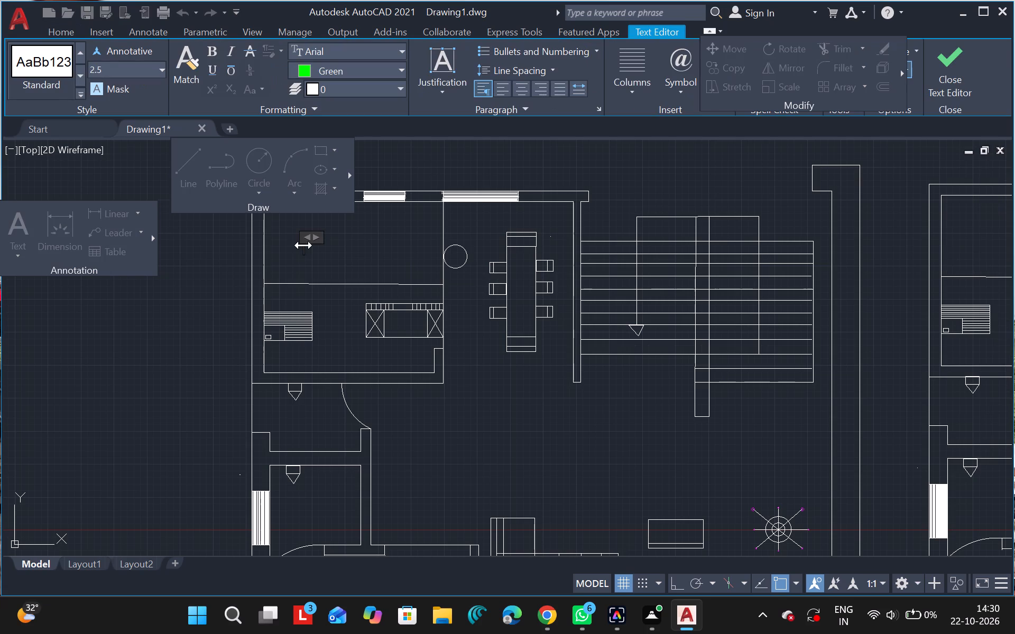
type("kitch")
type("en")
Clear the label's text, set the text colour to Cyan and re-enter "kitchen" followed by a line break.
key("BackSpace")
key("BackSpace")
key("BackSpace")
key("BackSpace")
key("BackSpace")
key("BackSpace")
key("BackSpace")
left_click(403, 66)
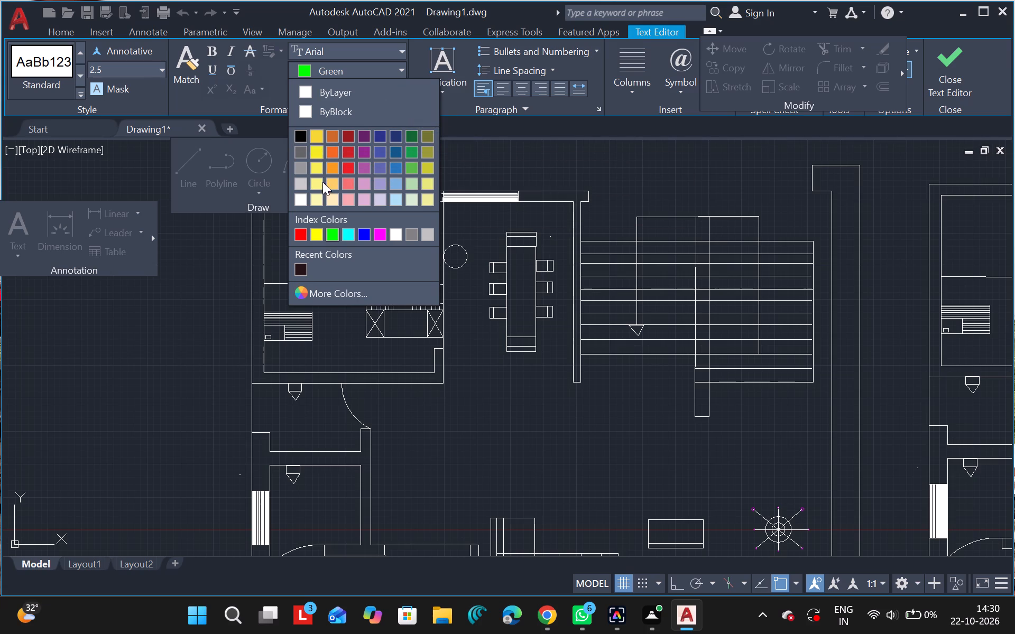
left_click(350, 233)
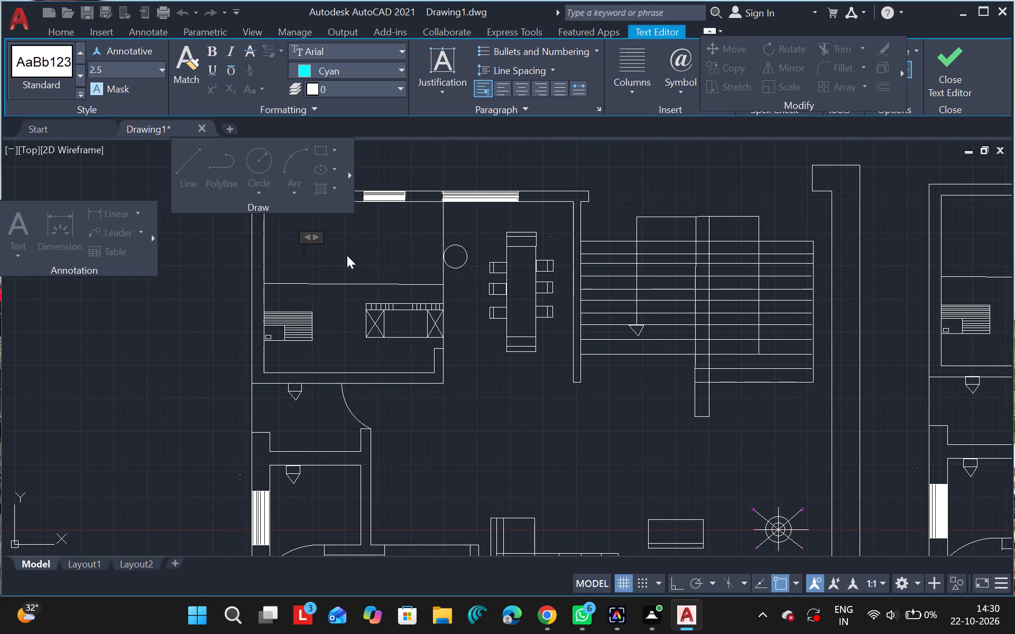
type("ki")
type("tc")
type("hen")
key("Return")
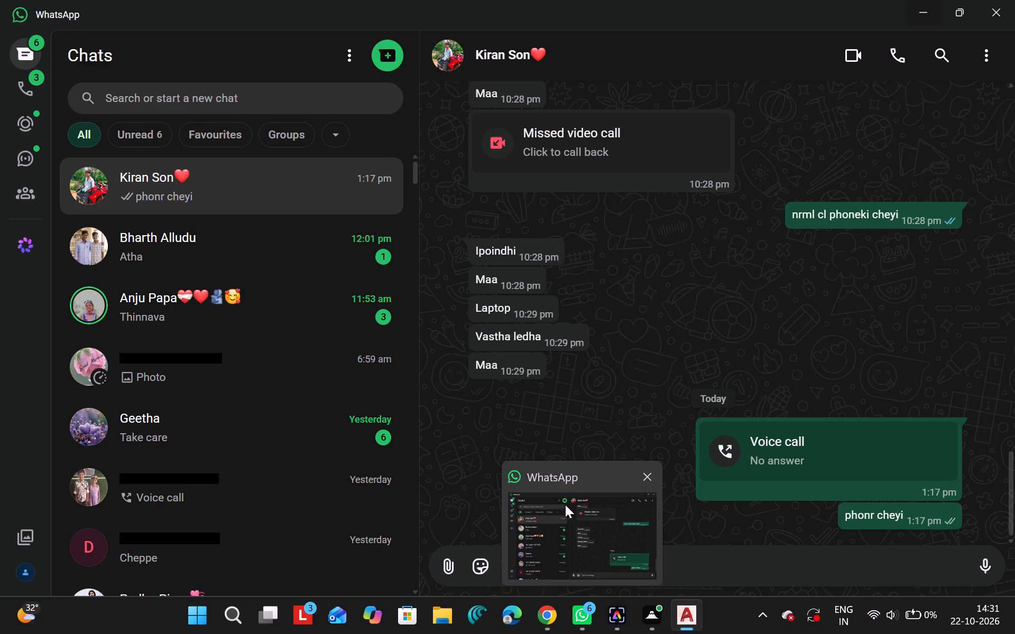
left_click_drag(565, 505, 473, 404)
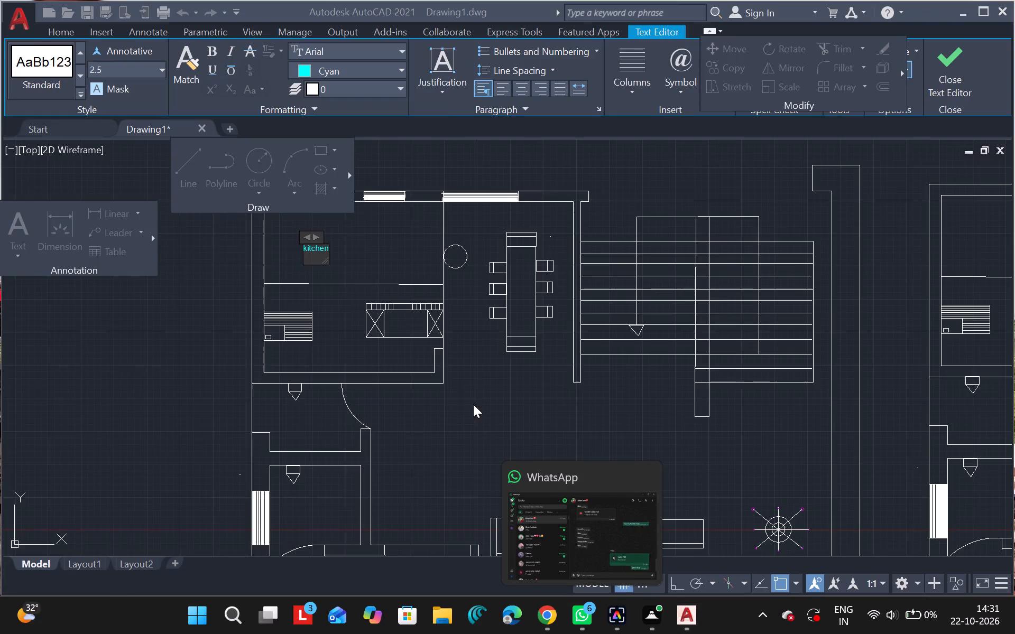
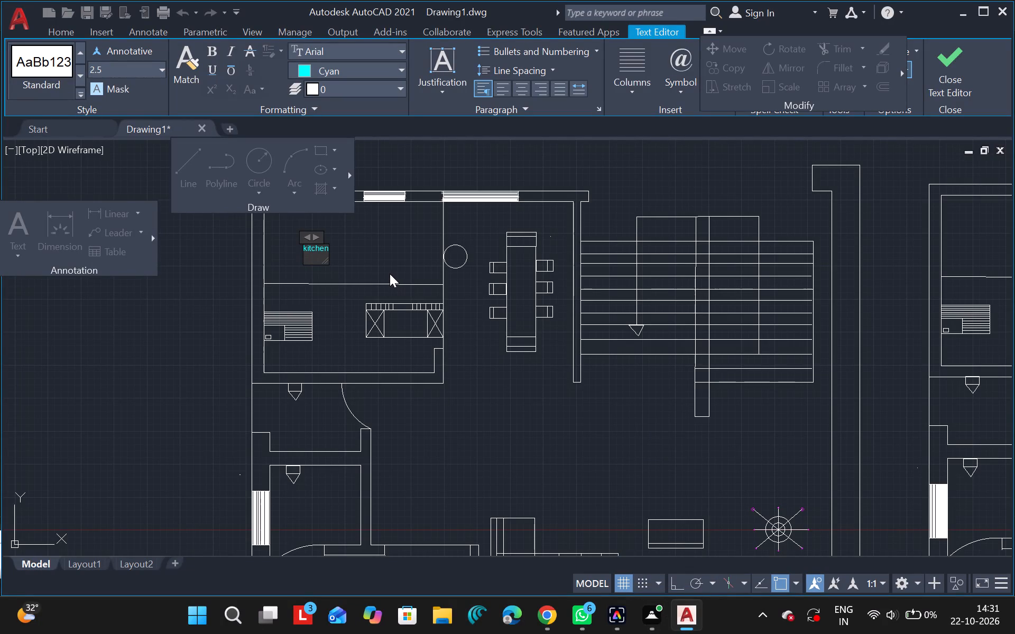
Add the dimension line 9'x9'x6" below "kitchen" in the label and finish editing the text.
key("9")
key("apostrophe")
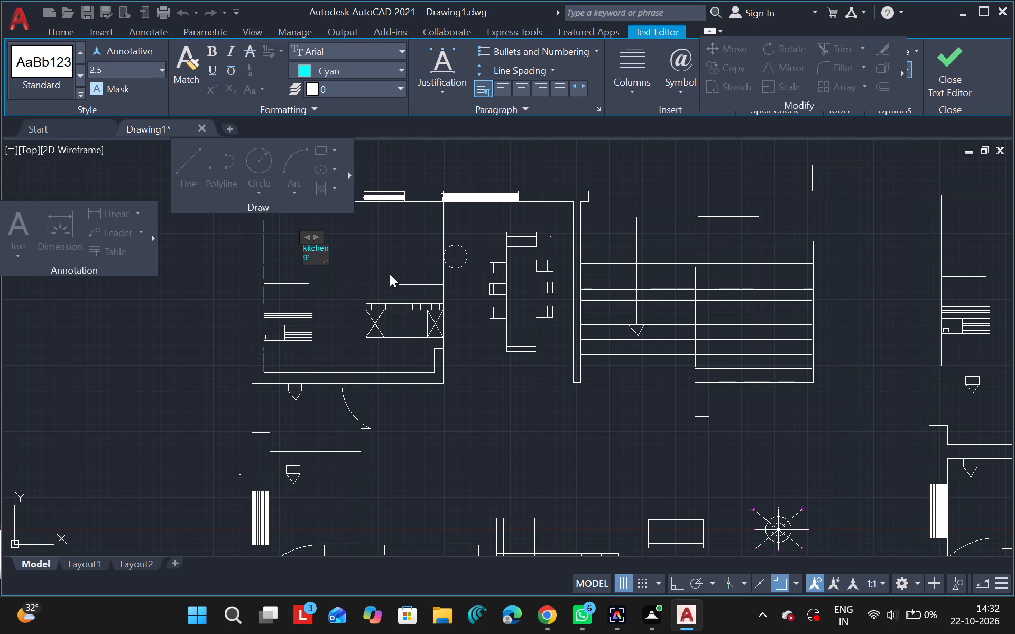
key("x")
key("6")
type("''")
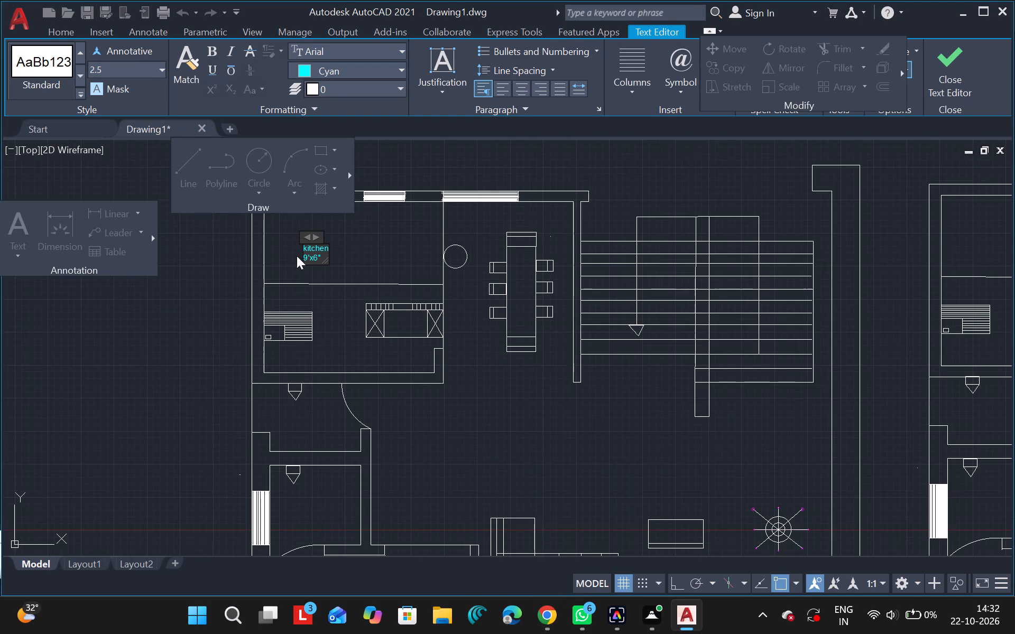
key("Left")
key("Left")
key("Left")
key("Left")
key("Left")
key("Left")
key("9")
key("x")
key("Left")
key("Left")
key("Right")
key("apostrophe")
left_click(158, 307)
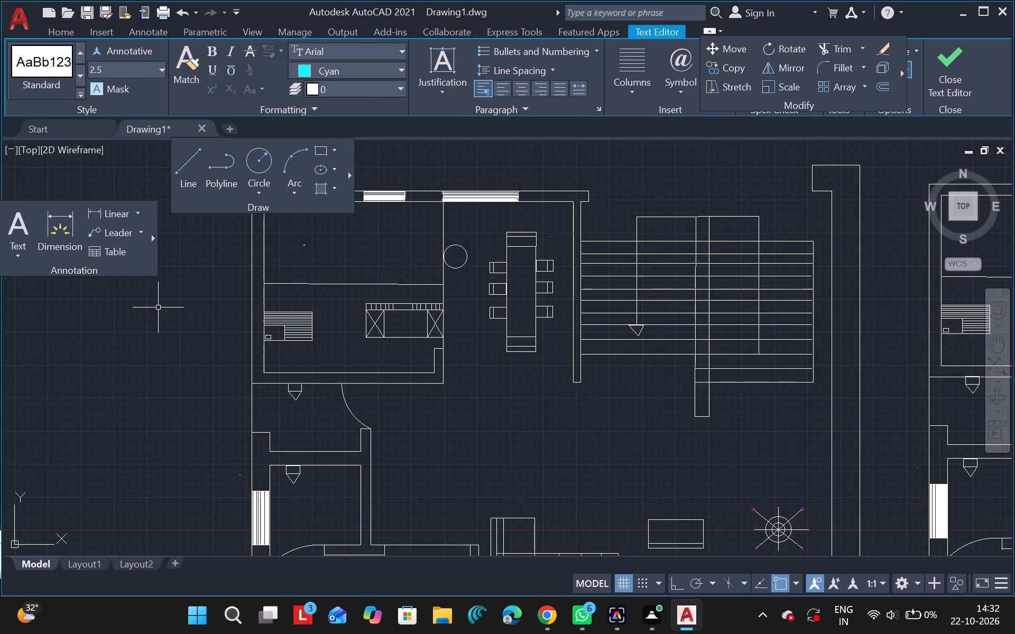
Set the text height of the kitchen label to 90 in its properties.
left_click(305, 245)
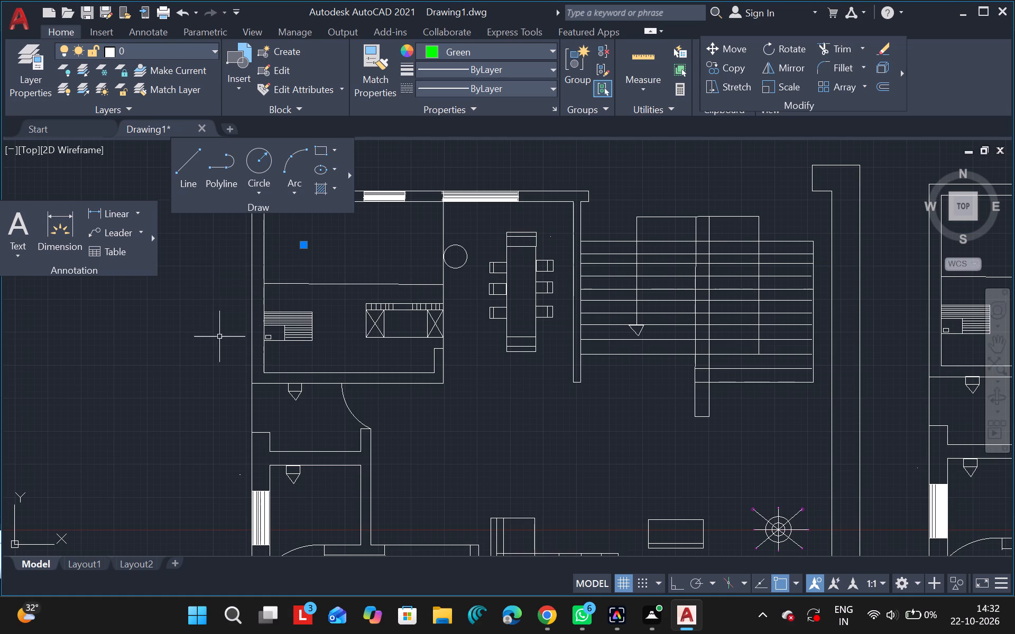
type("pr")
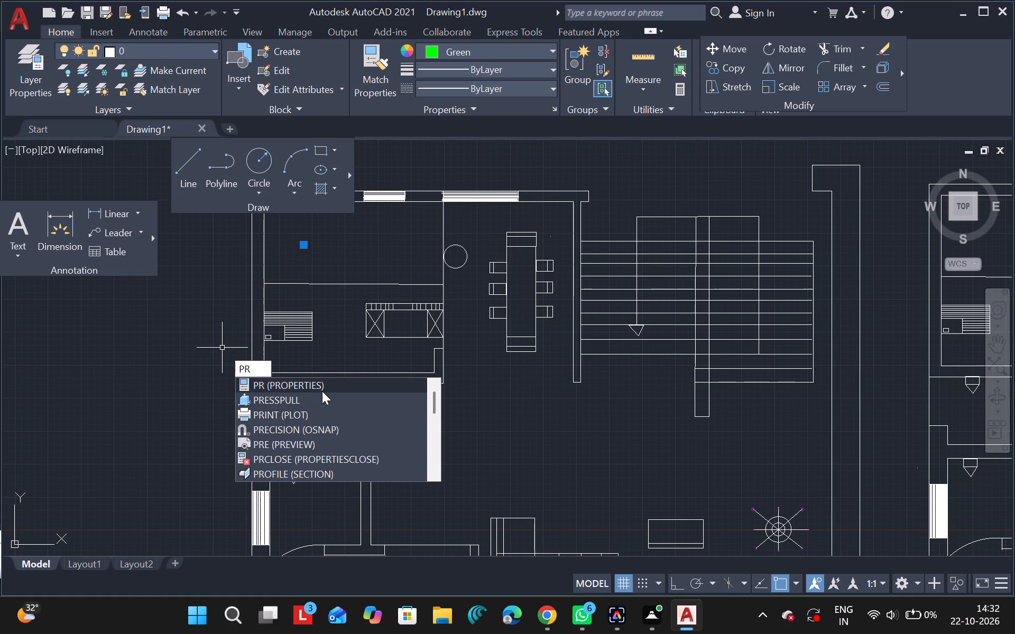
left_click(322, 390)
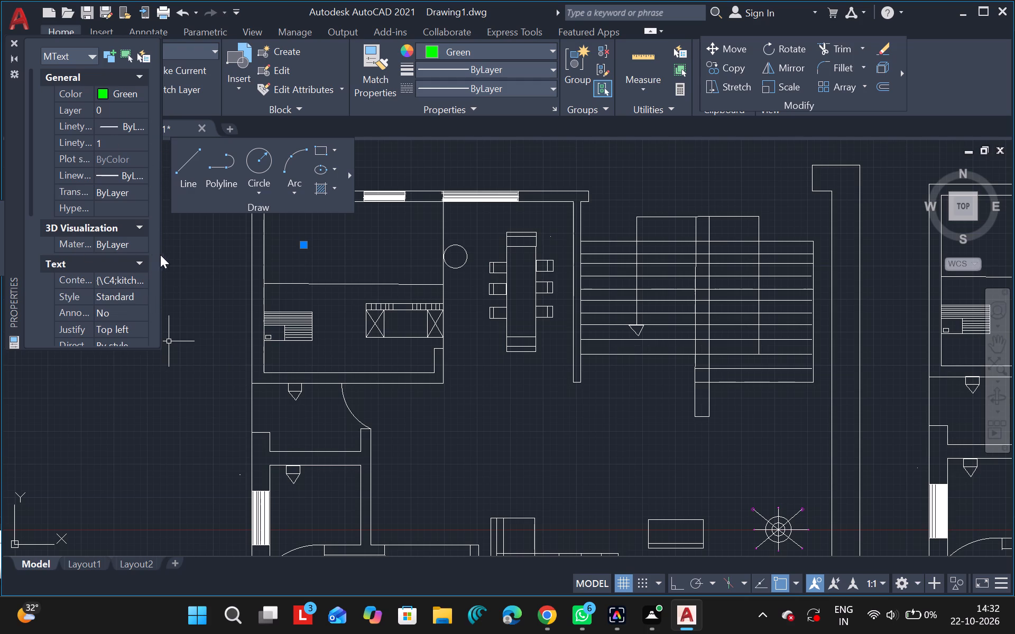
left_click(160, 268)
left_click_drag(153, 109, 147, 209)
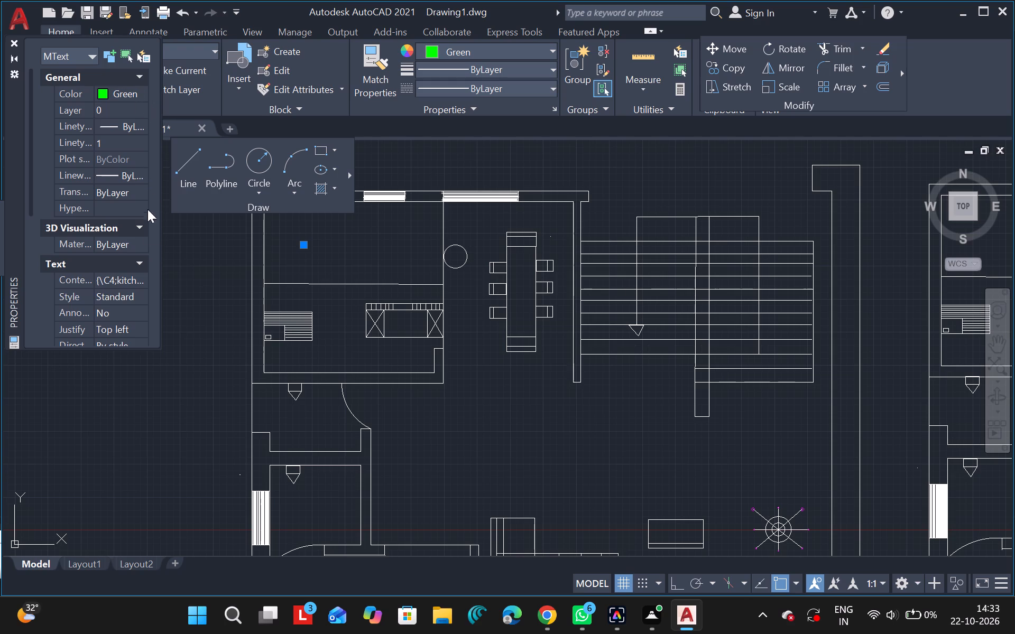
left_click_drag(147, 209, 147, 260)
left_click(147, 260)
left_click_drag(147, 260, 161, 294)
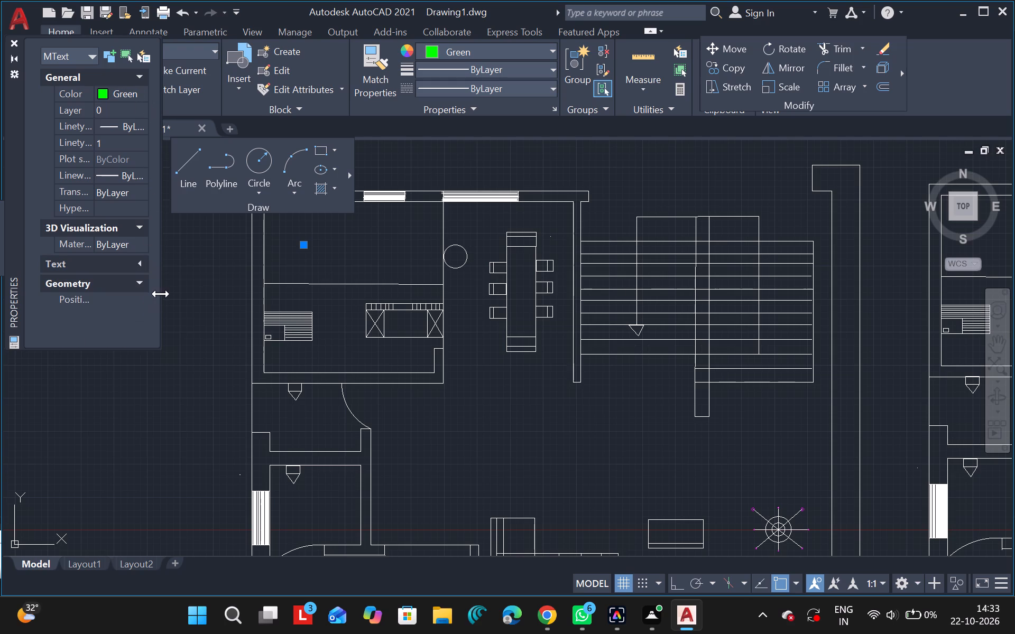
left_click_drag(161, 294, 161, 282)
triple_click(155, 287)
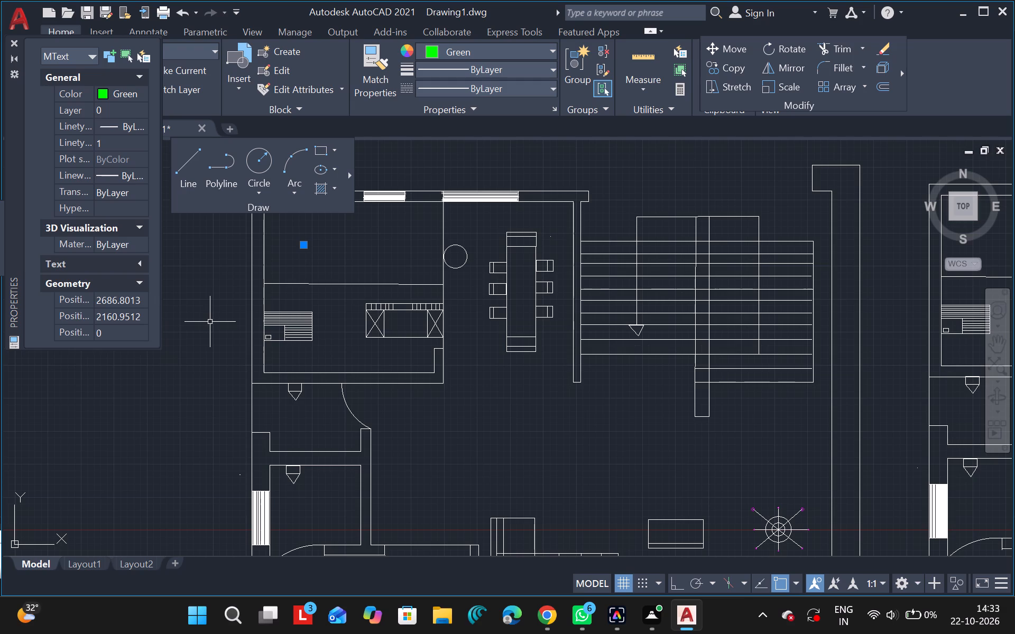
key("Down")
key("Down")
key("Down")
left_click(139, 275)
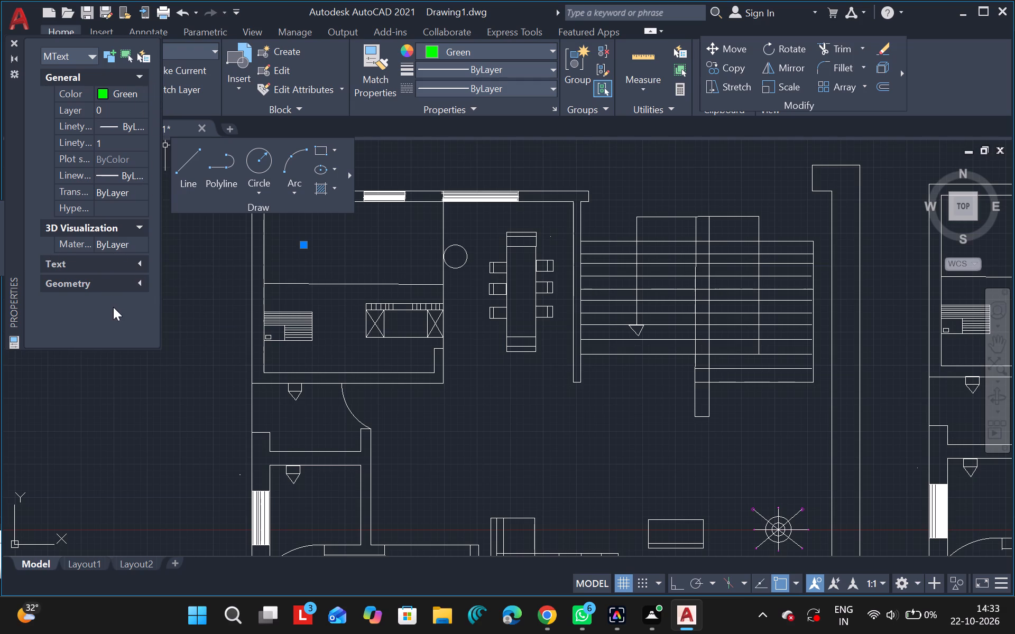
left_click(140, 261)
left_click(159, 287)
left_click_drag(159, 287, 160, 301)
triple_click(155, 303)
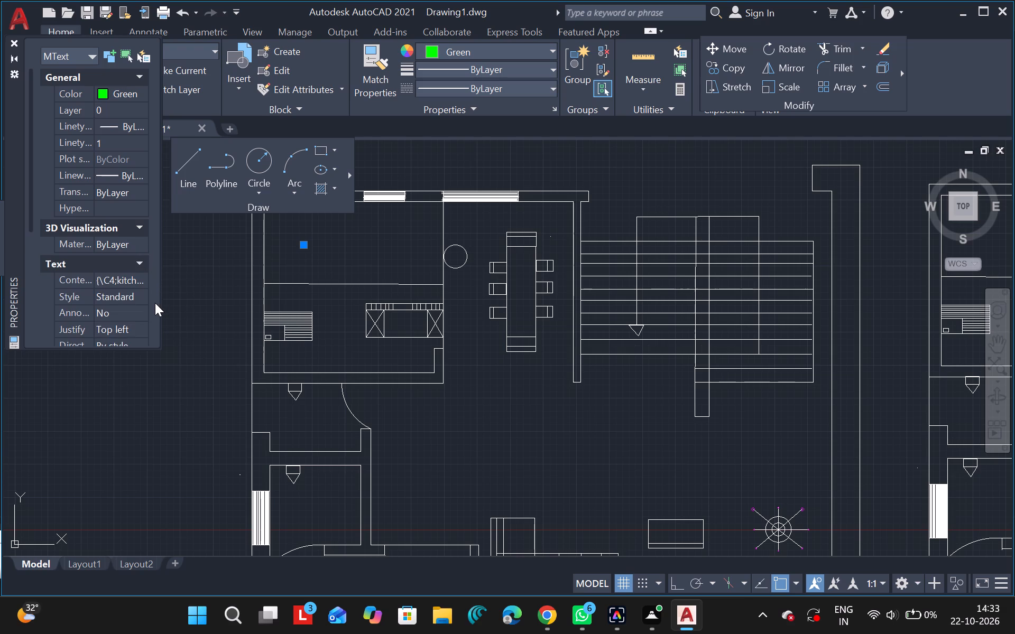
double_click(155, 303)
left_click_drag(155, 303, 155, 221)
double_click(155, 221)
left_click_drag(155, 221, 158, 250)
left_click(30, 240)
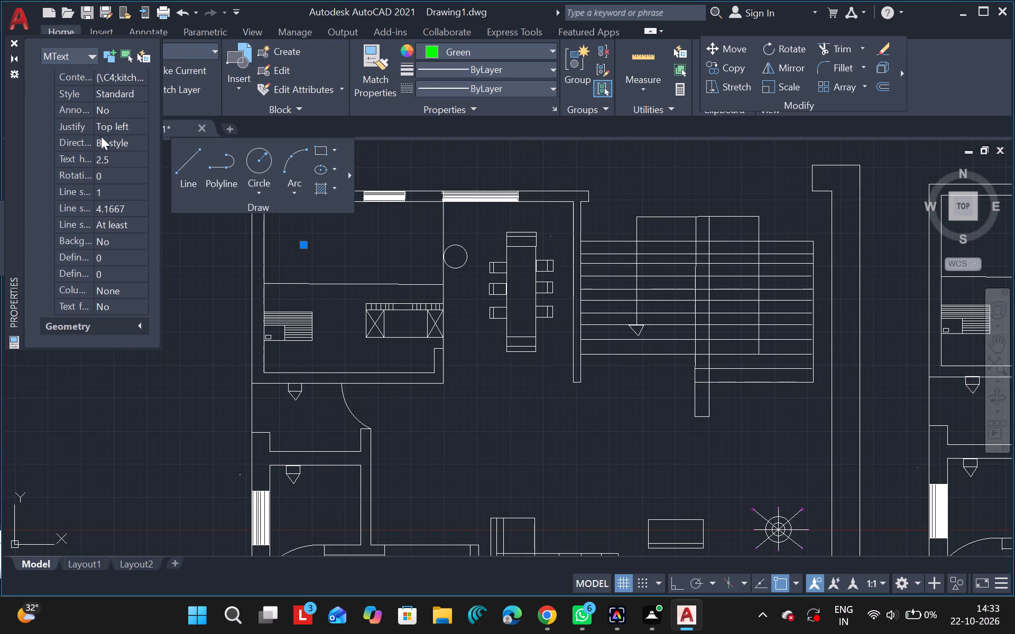
left_click(112, 160)
key("BackSpace")
type("90")
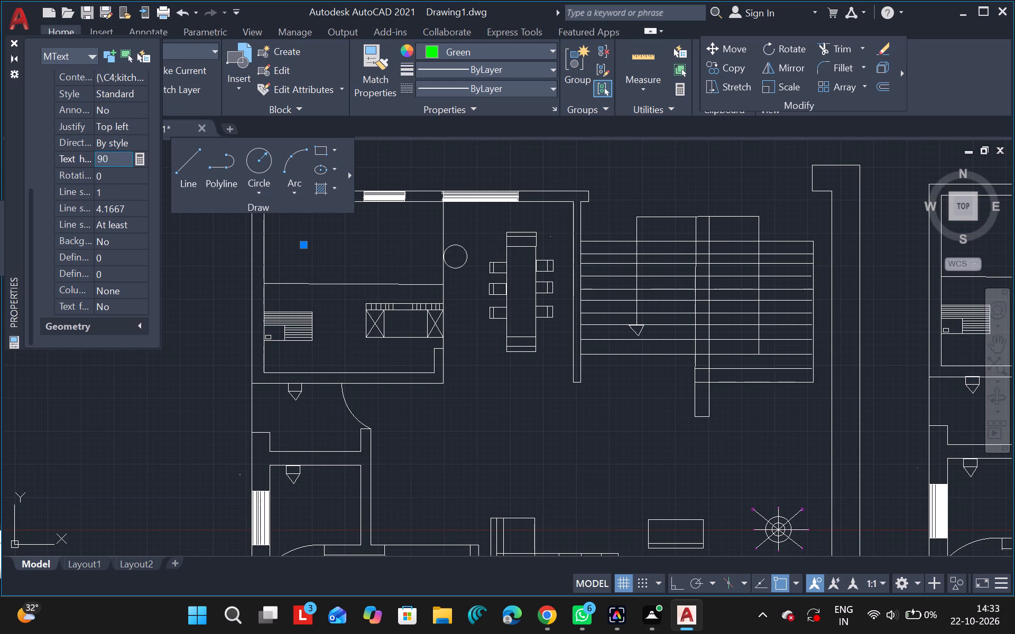
key("Return")
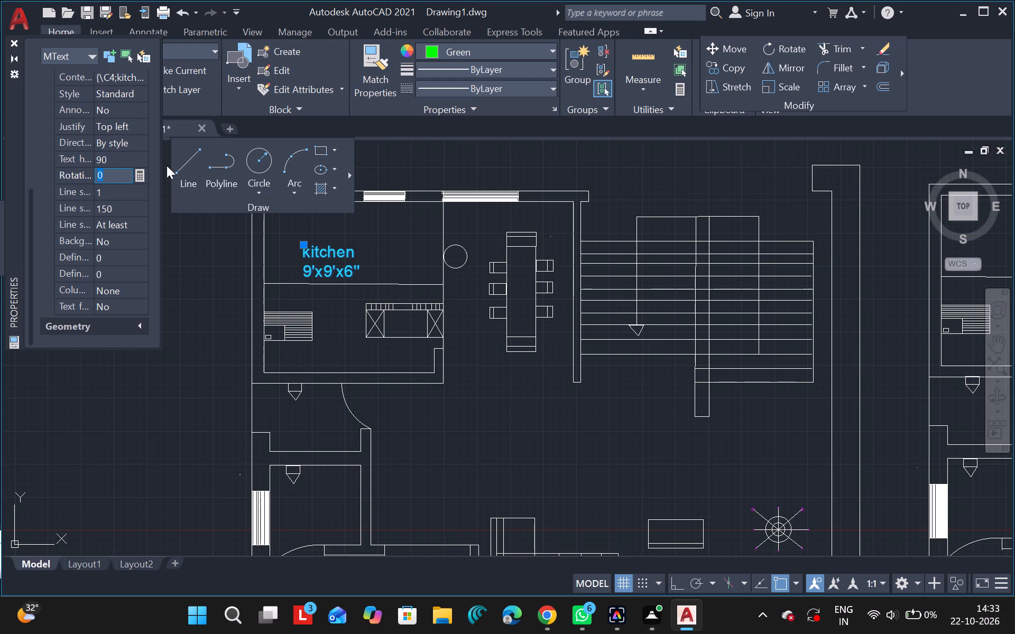
key("Escape")
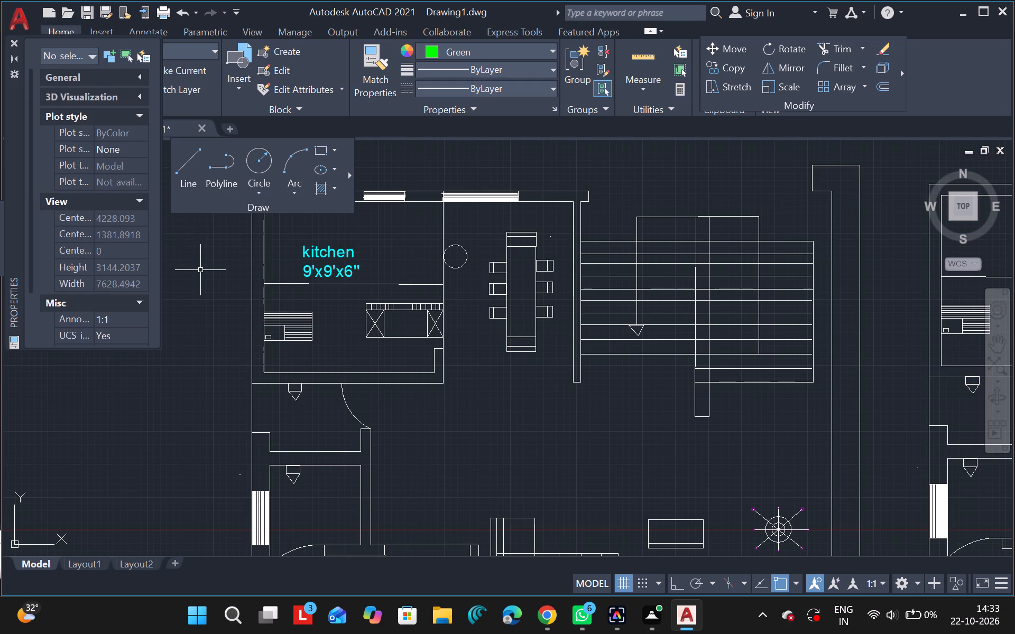
key("Escape")
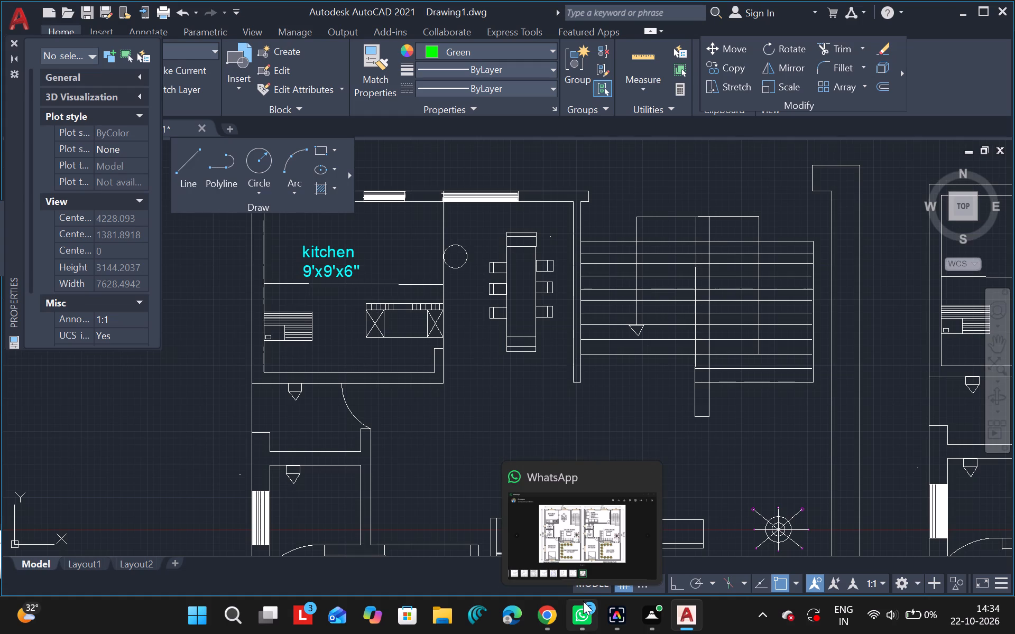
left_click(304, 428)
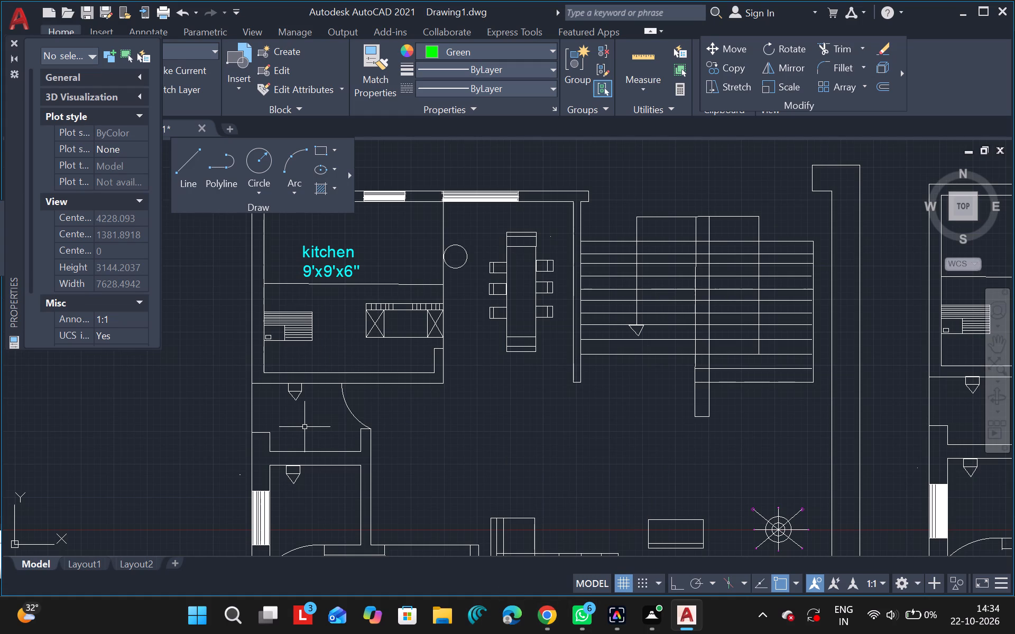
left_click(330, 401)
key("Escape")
Add a multiline text label reading "toilet" with a line break in the room directly south of the kitchen, beneath its fixture.
scroll(325, 411, "up", 2, "ctrl")
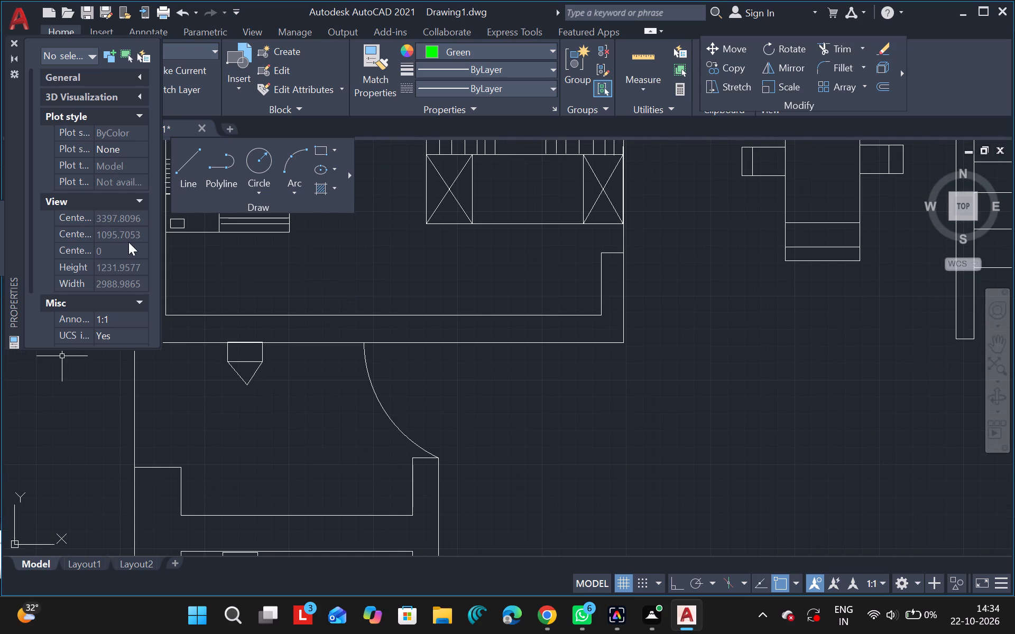
left_click(16, 42)
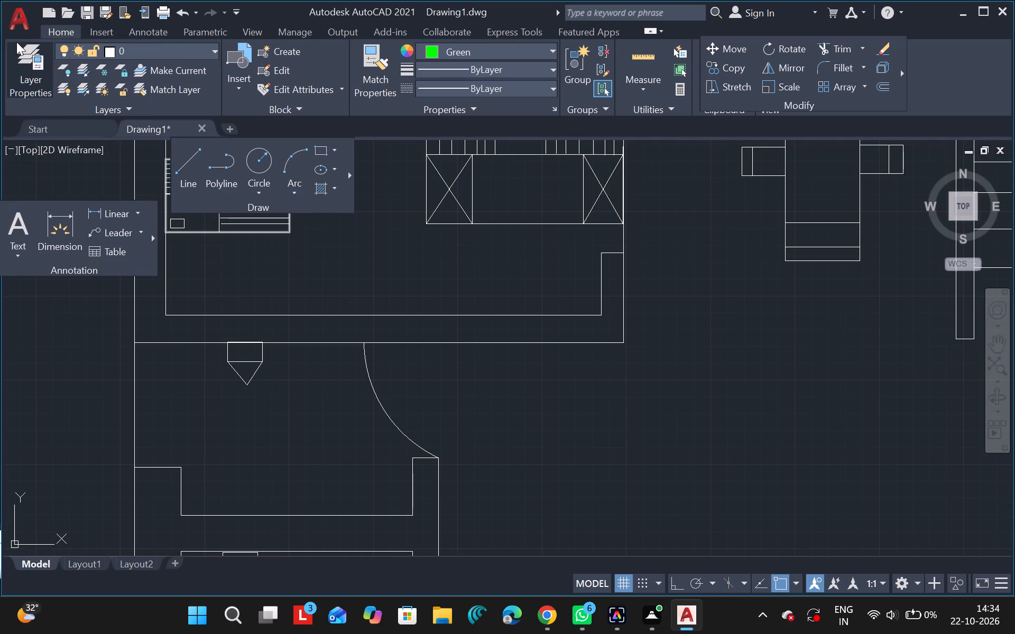
left_click(15, 224)
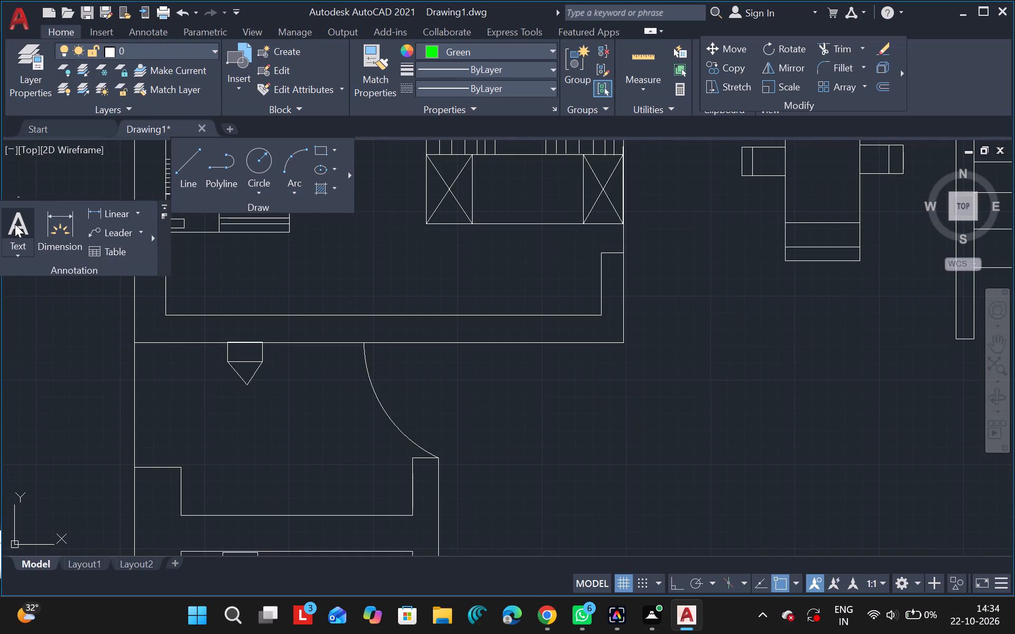
double_click(15, 224)
left_click(17, 232)
double_click(197, 430)
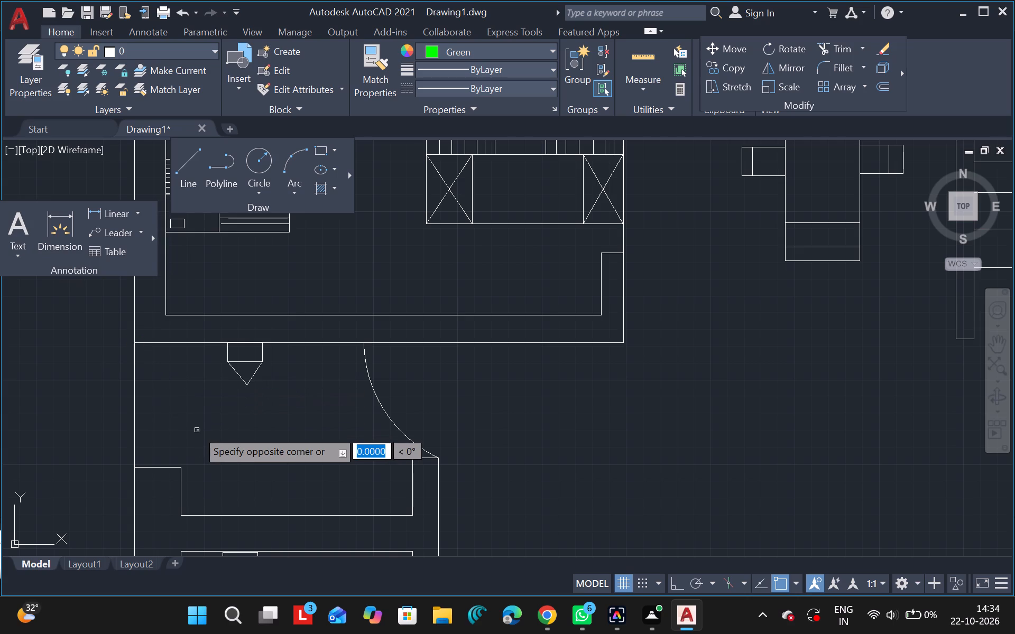
double_click(197, 430)
left_click(197, 430)
key("t")
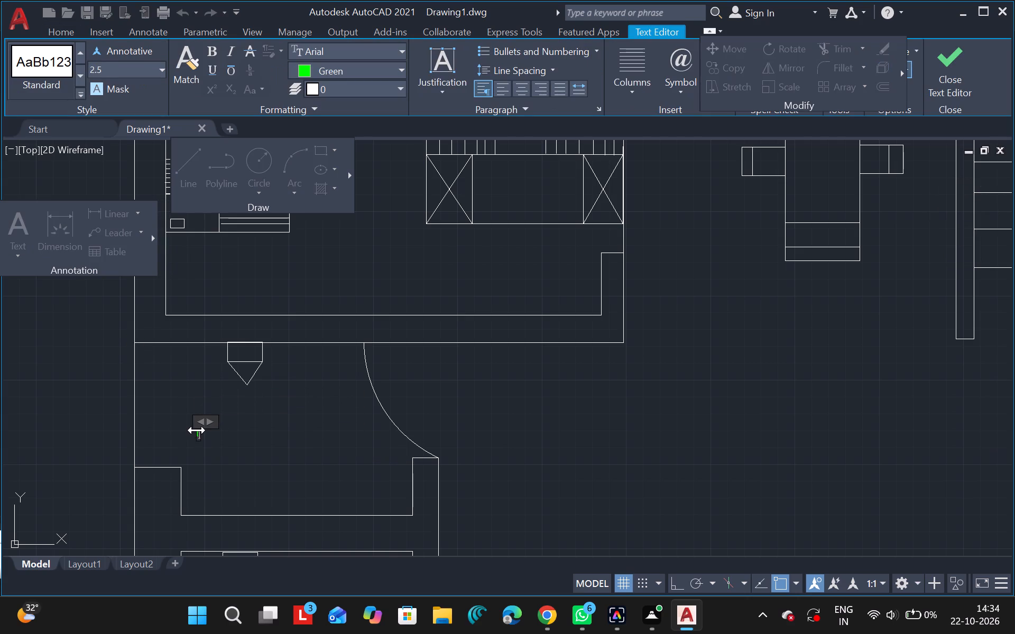
type("oilet")
key("Return")
Add the dimension line 5,9x4'' below "toilet" in the label and finish editing the text.
key("5")
key("9")
key("Left")
key("comma")
key("Right")
key("x")
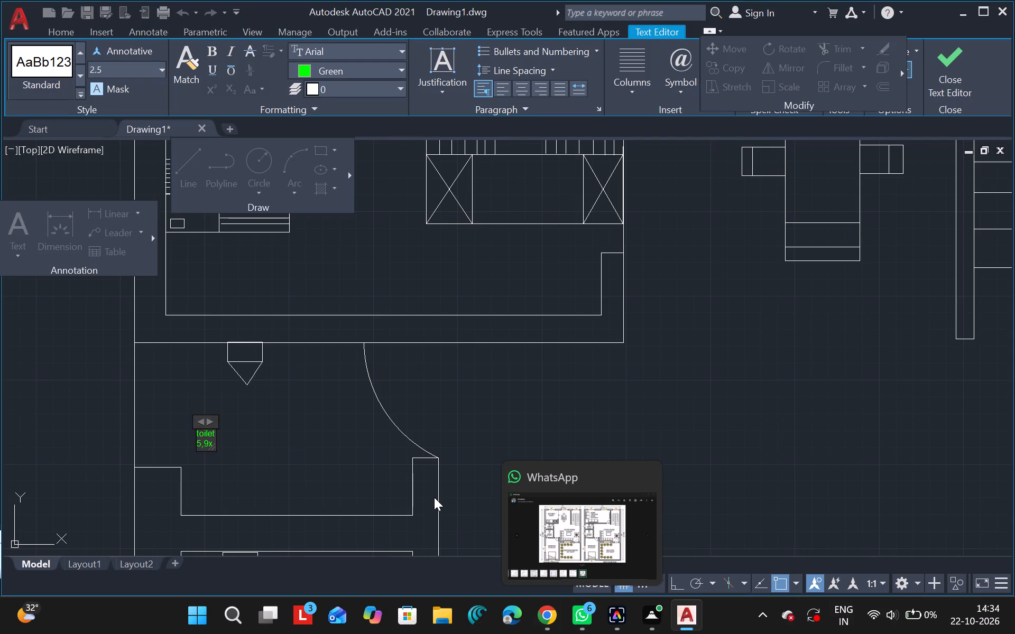
key("4")
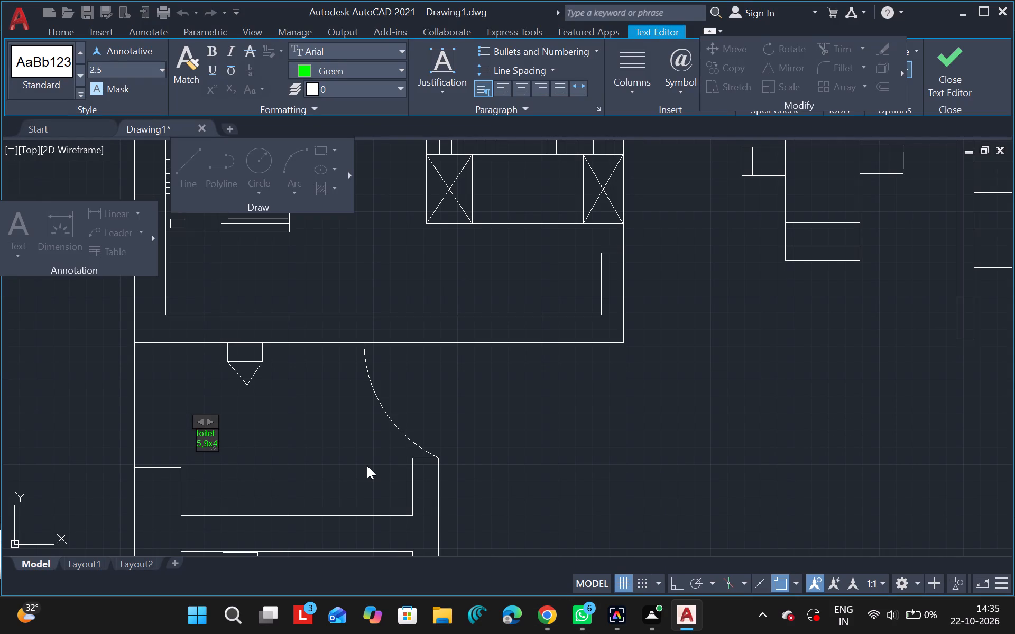
type("''")
left_click(570, 426)
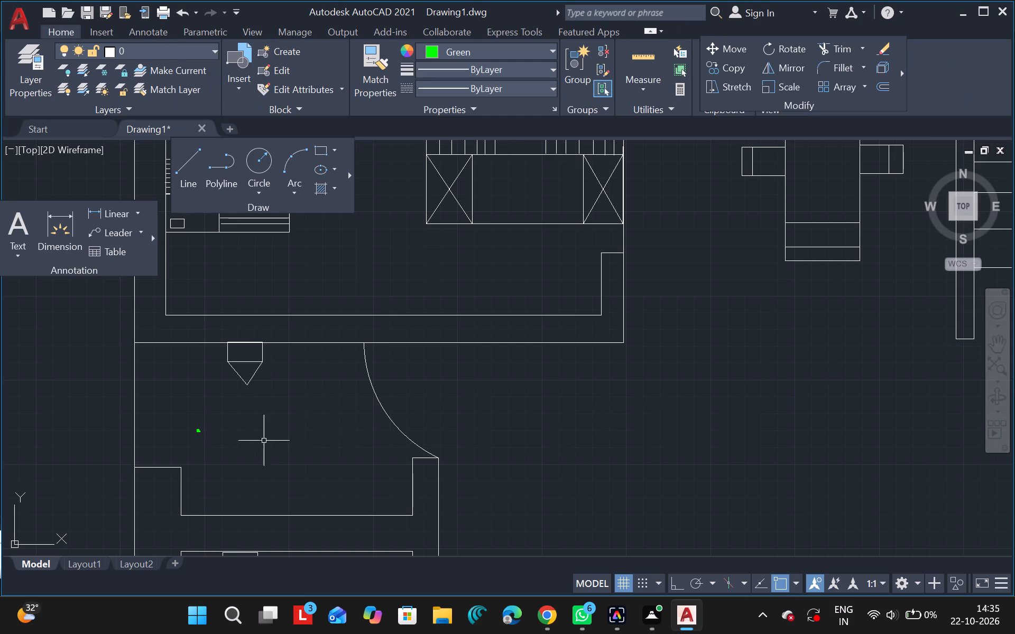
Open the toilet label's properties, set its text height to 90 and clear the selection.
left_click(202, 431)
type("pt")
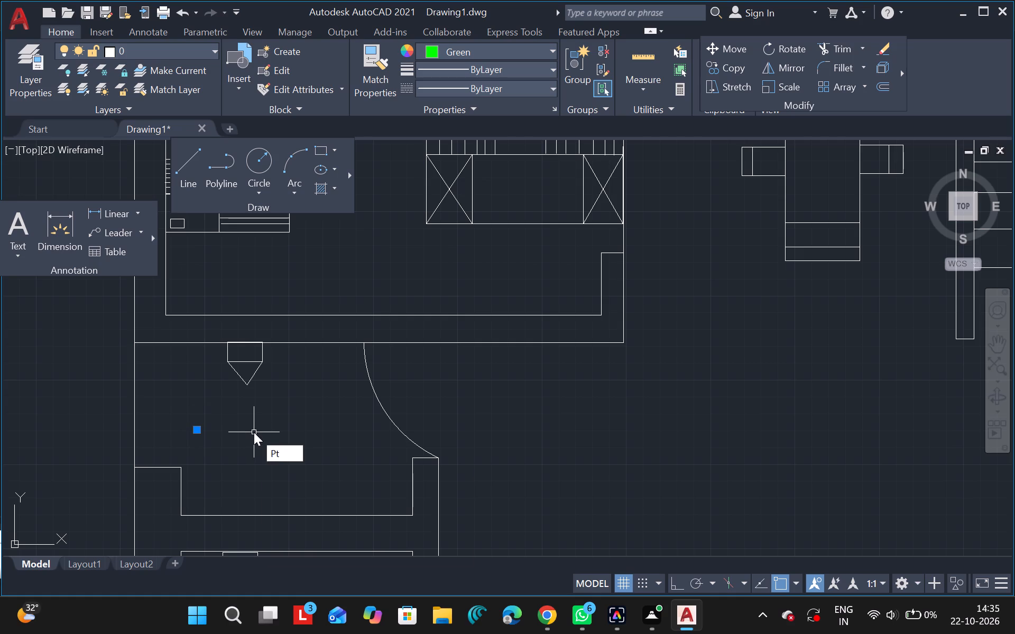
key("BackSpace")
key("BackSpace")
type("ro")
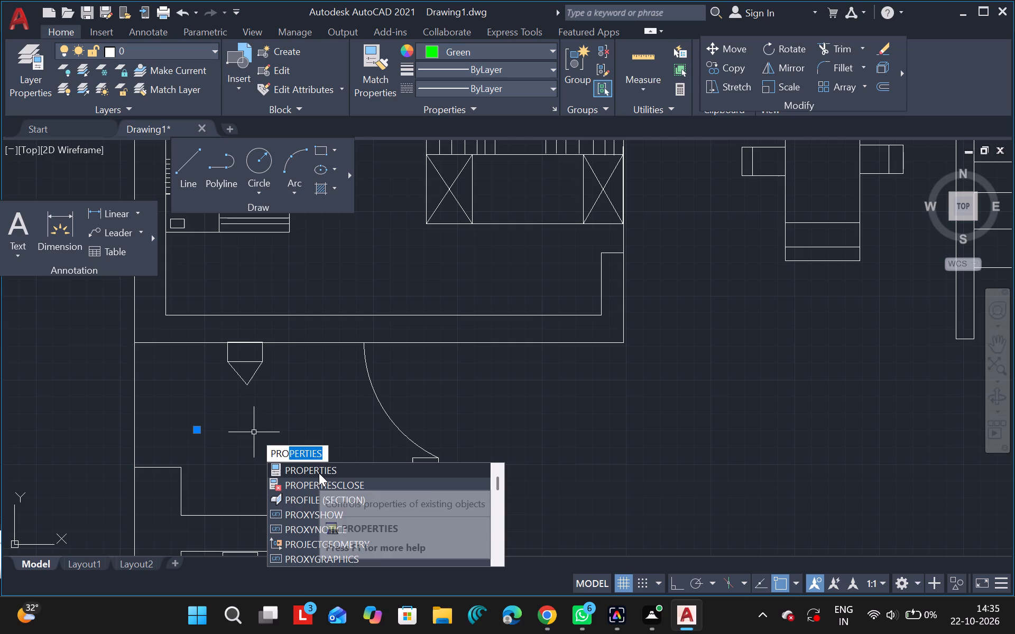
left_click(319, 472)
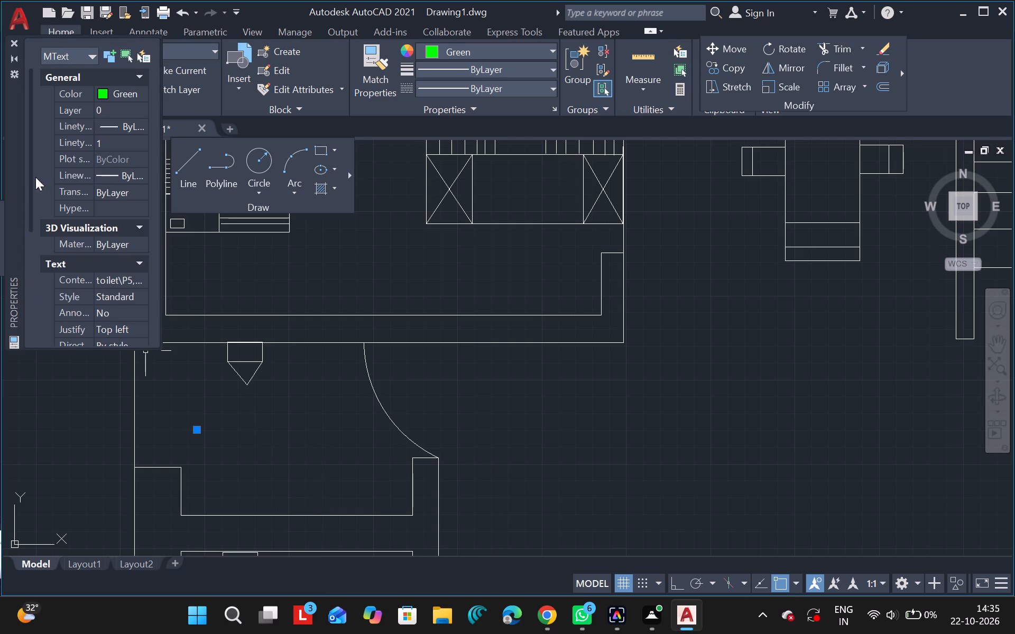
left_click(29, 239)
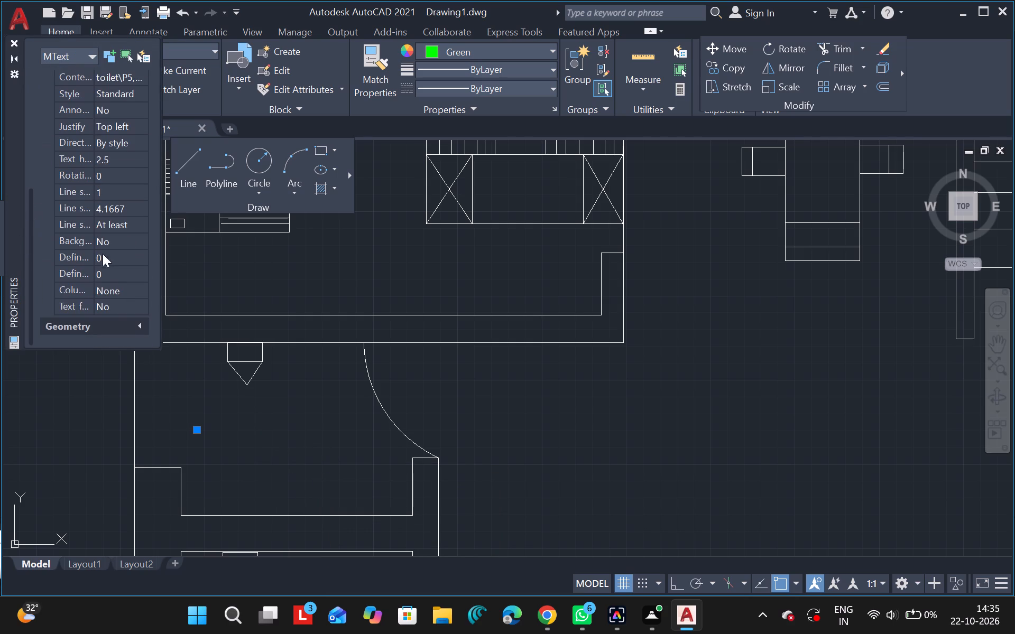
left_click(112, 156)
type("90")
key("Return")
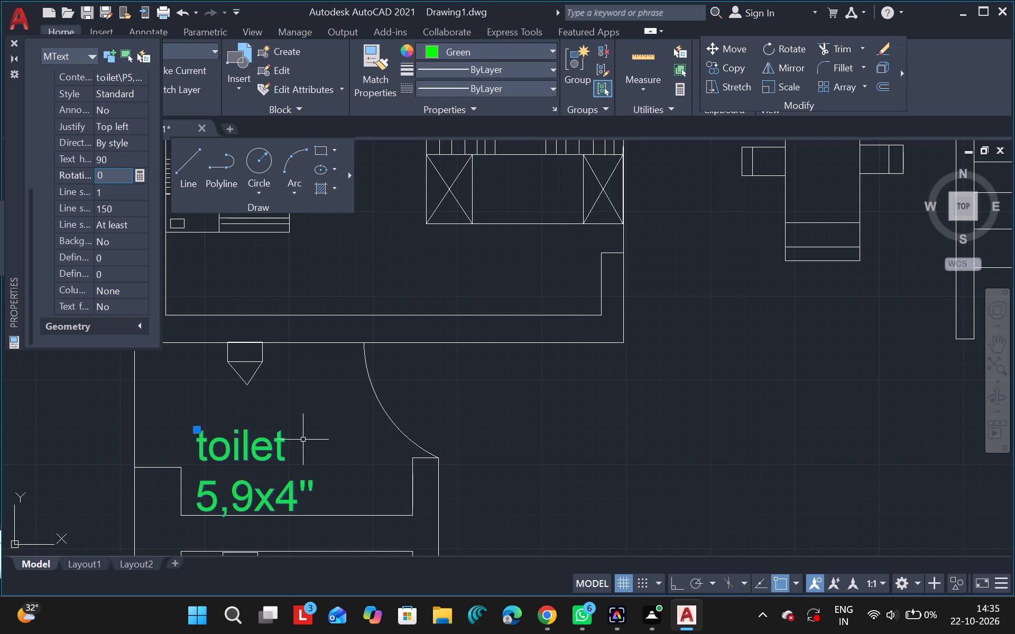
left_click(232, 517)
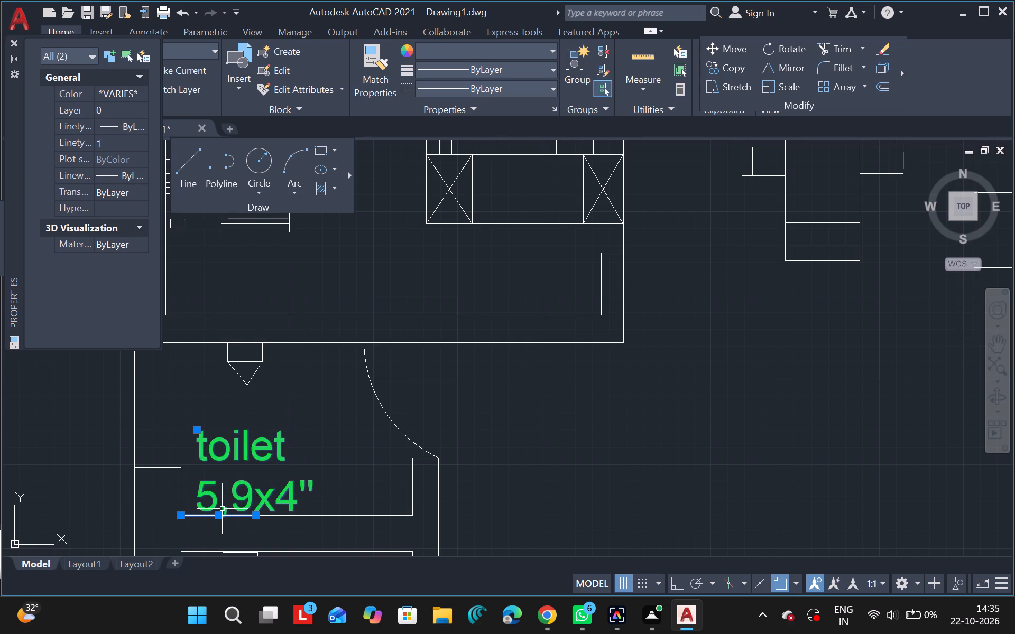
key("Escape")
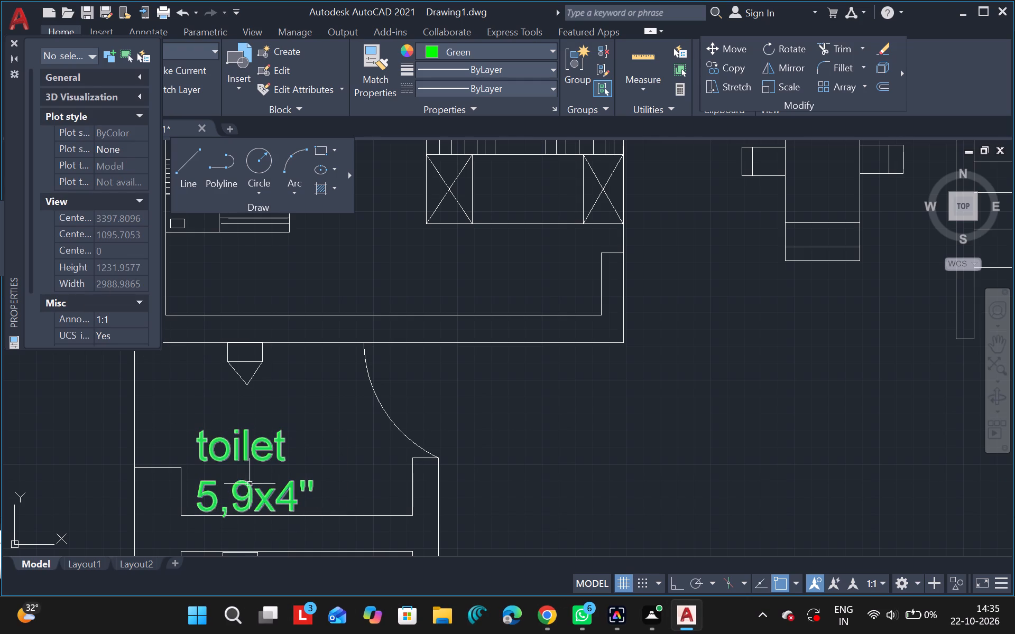
Set the toilet label's text height to 70, then deselect it and close its properties.
left_click(200, 443)
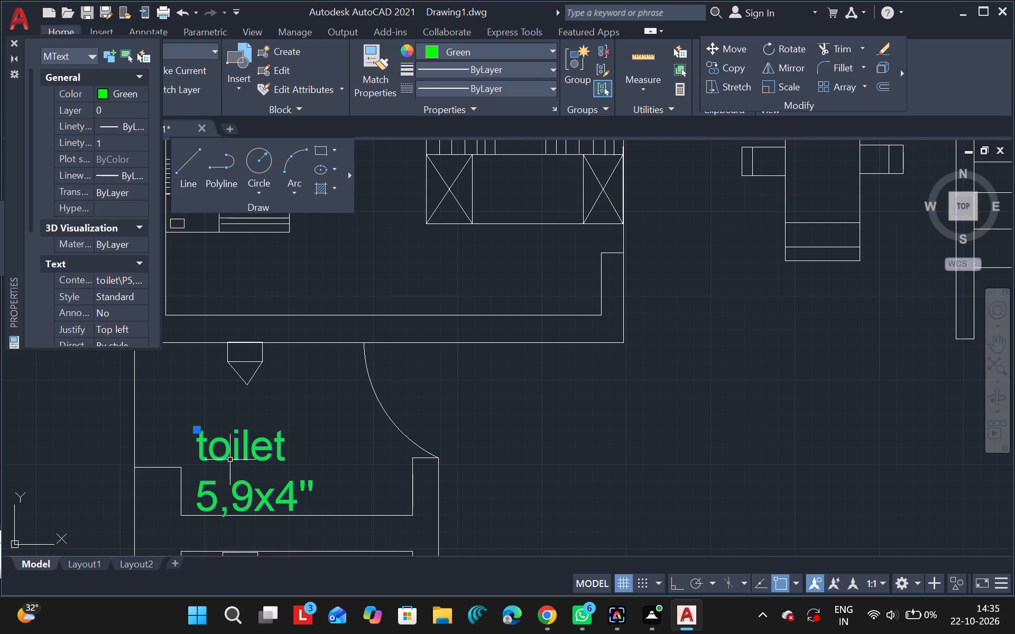
left_click(29, 263)
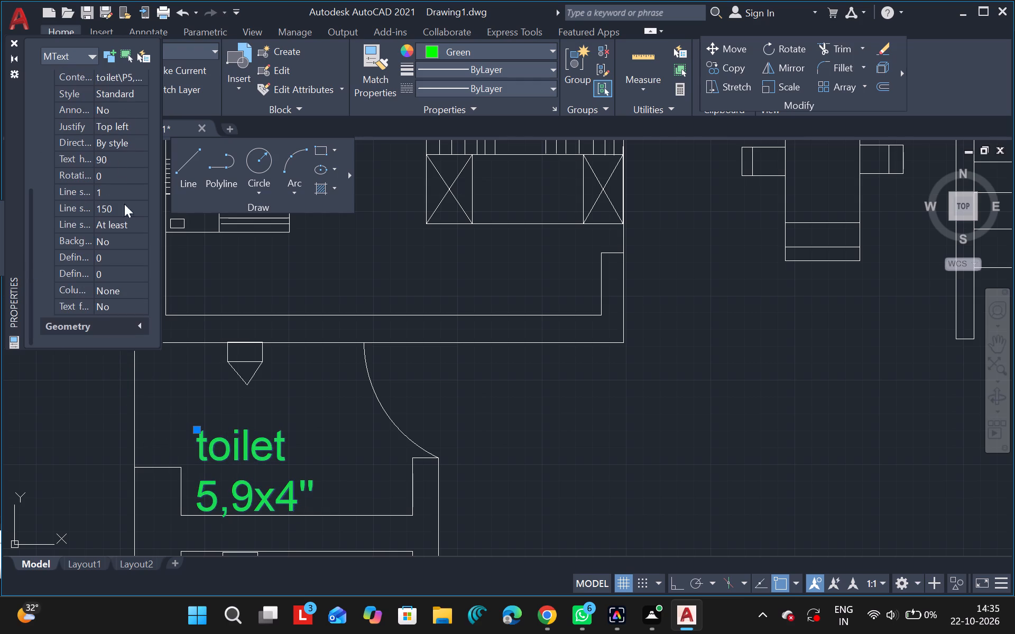
left_click(116, 151)
key("BackSpace")
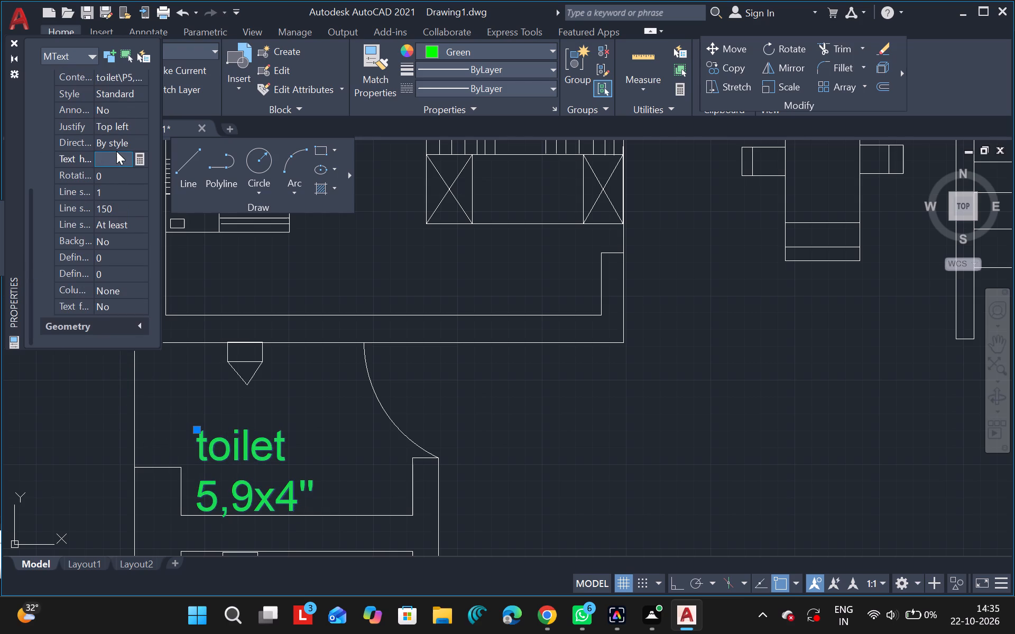
type("70")
key("Return")
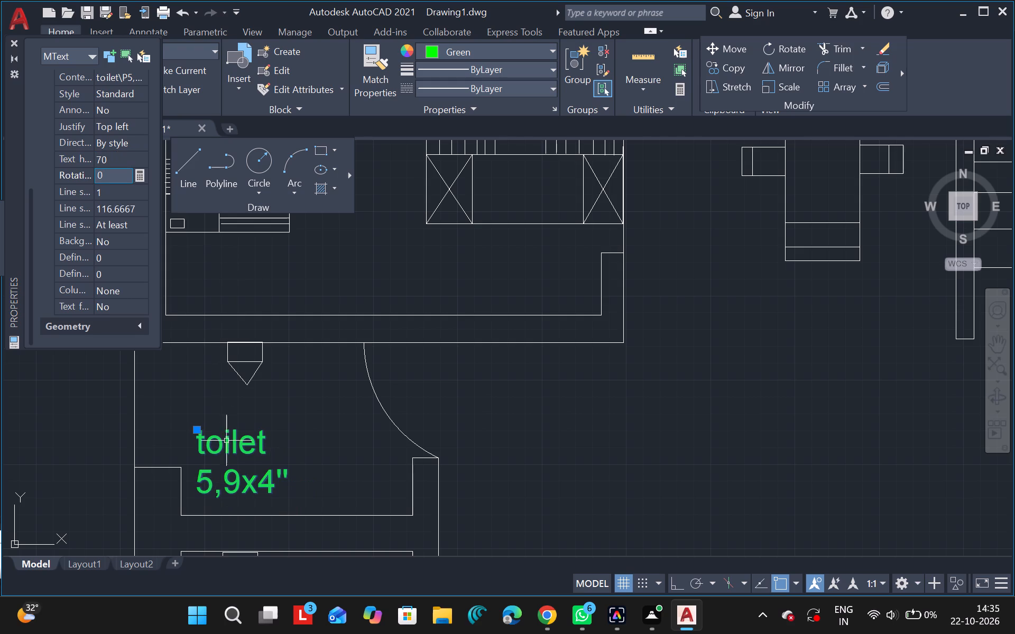
key("Escape")
key("Escape")
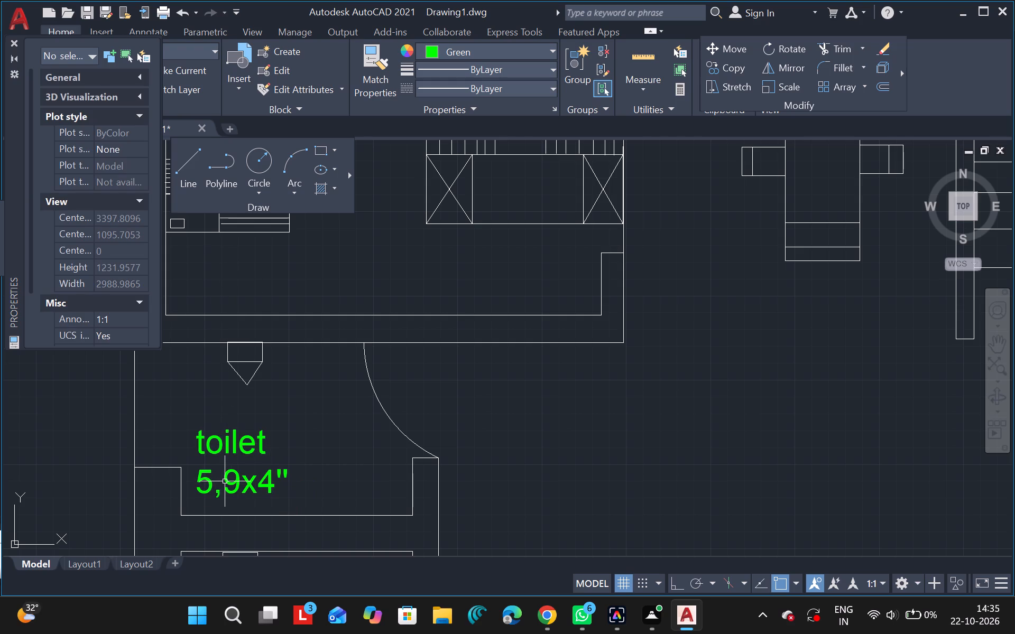
key("Escape")
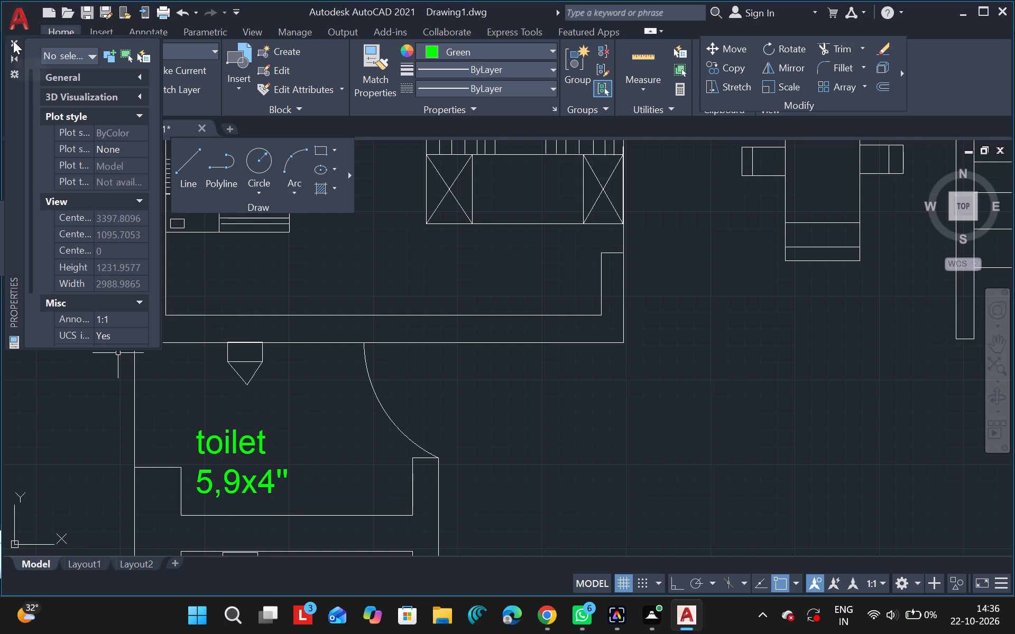
left_click(13, 41)
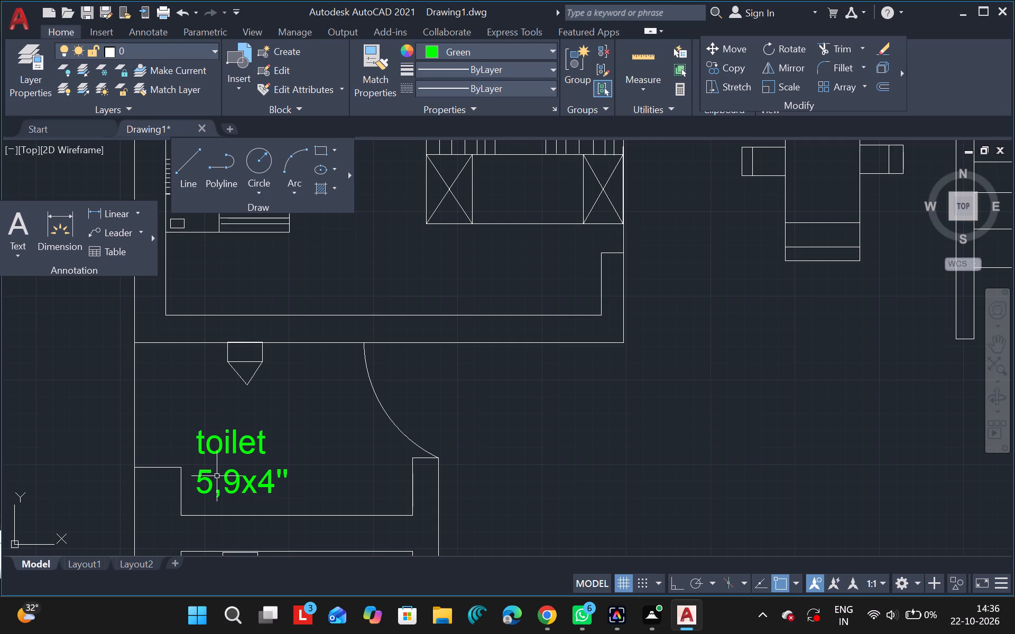
left_click(222, 485)
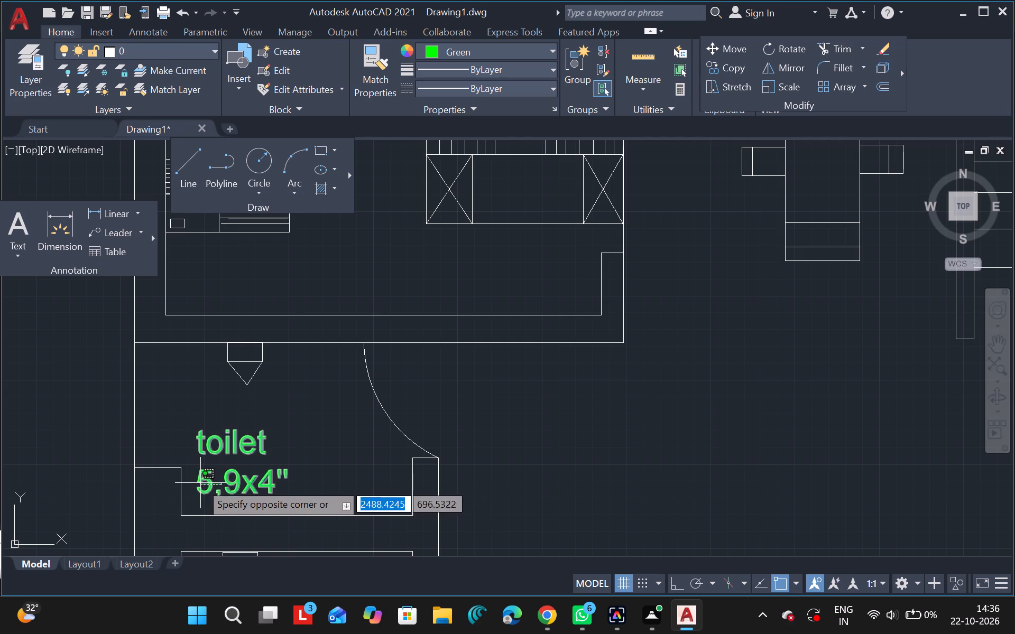
key("Escape")
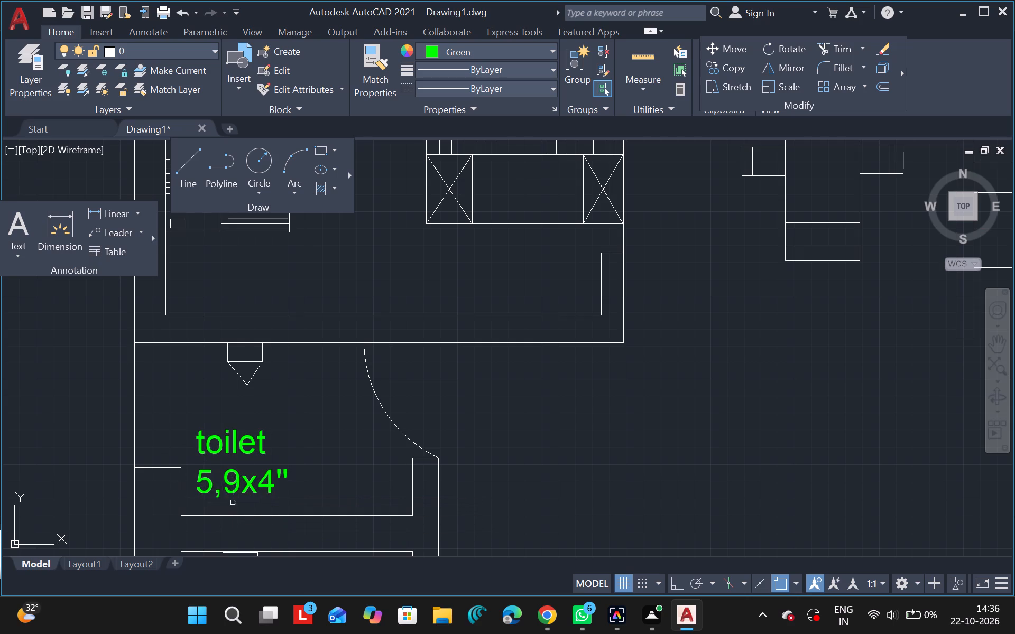
Undo the toilet label's text height changes and delete the label from the room directly south of the kitchen.
left_click(22, 243)
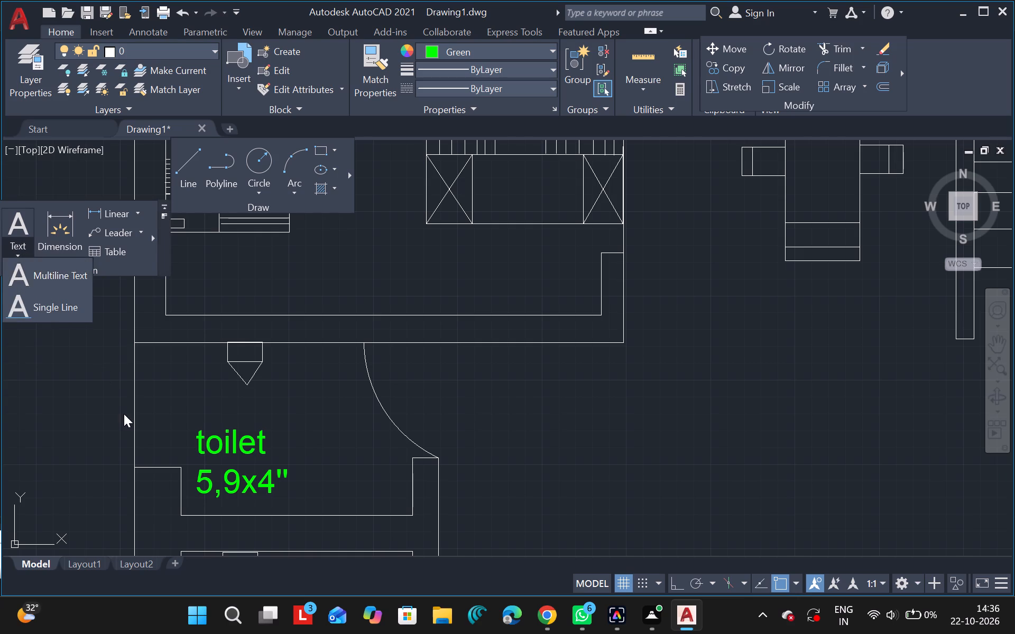
left_click(124, 414)
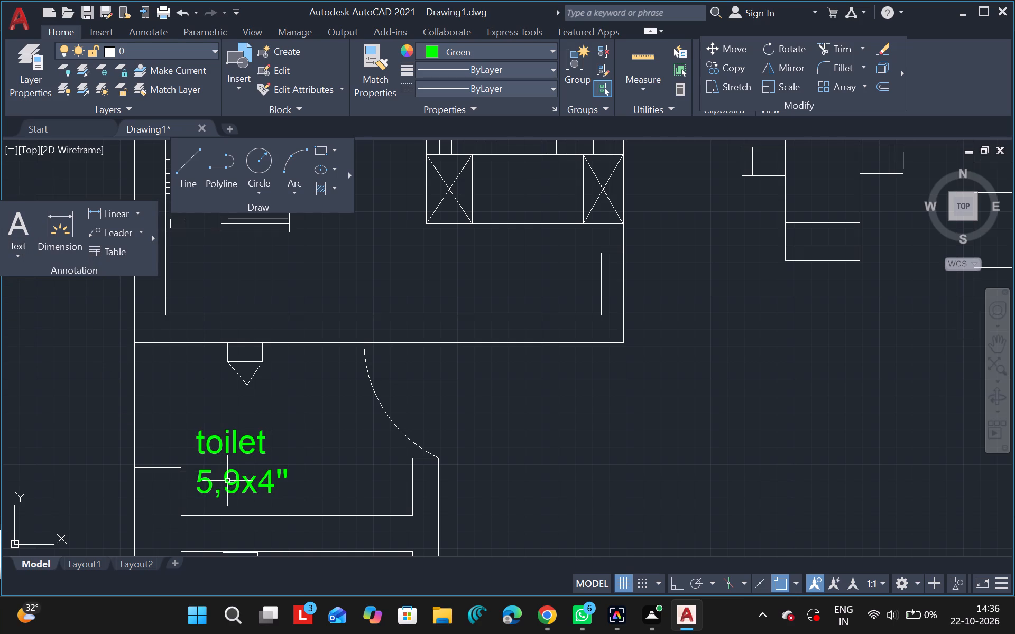
key("ctrl+z")
key("ctrl+z")
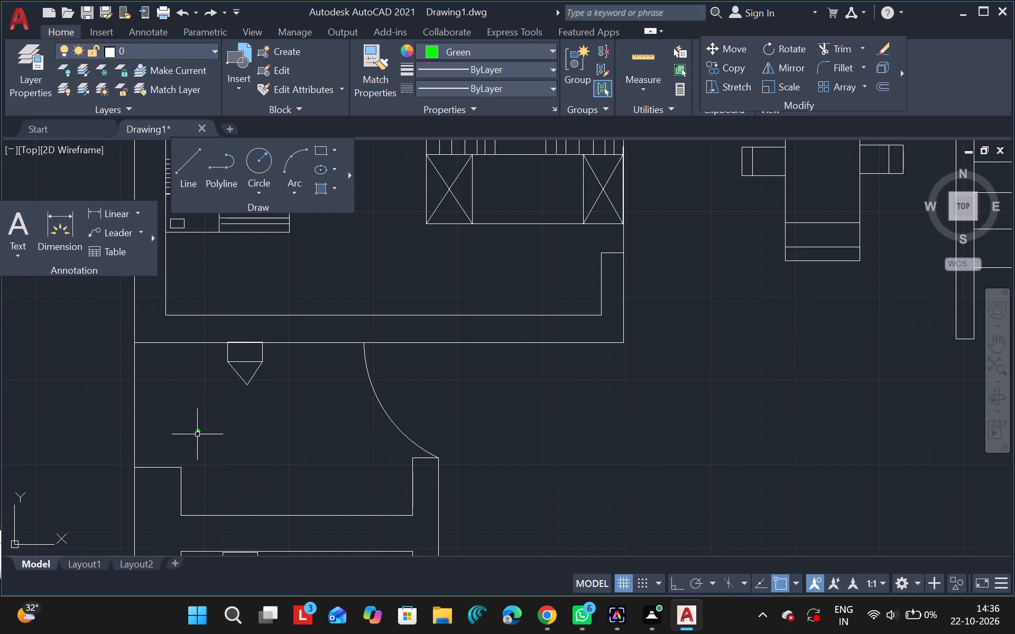
key("ctrl+z")
left_click(199, 431)
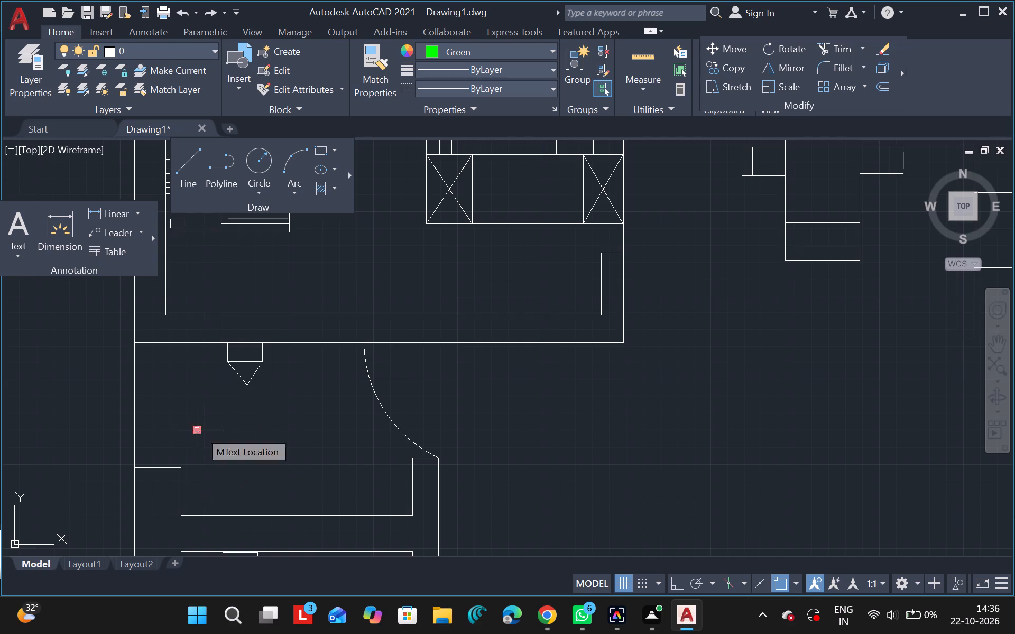
key("Delete")
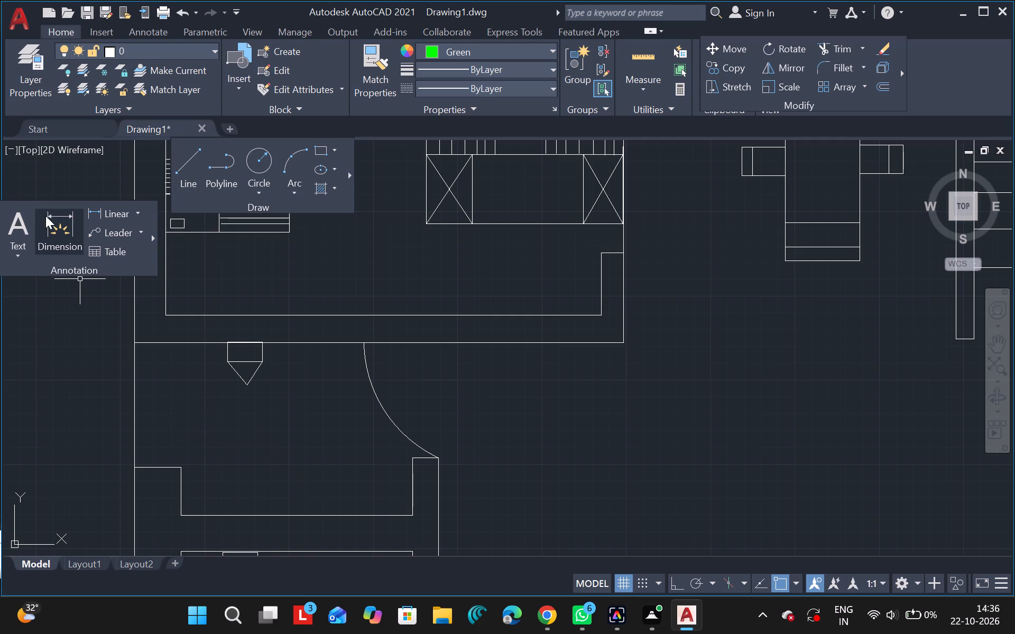
Add a multiline text label reading "toilet" with 5'9x4'' on the second line, beneath the fixture in the room directly south of the kitchen.
double_click(25, 244)
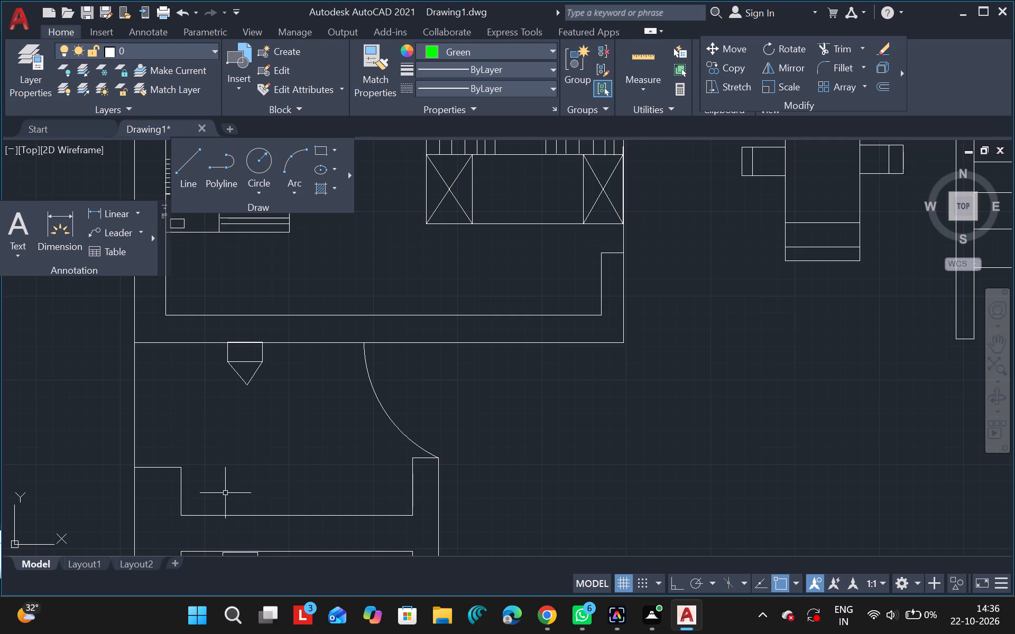
left_click(16, 233)
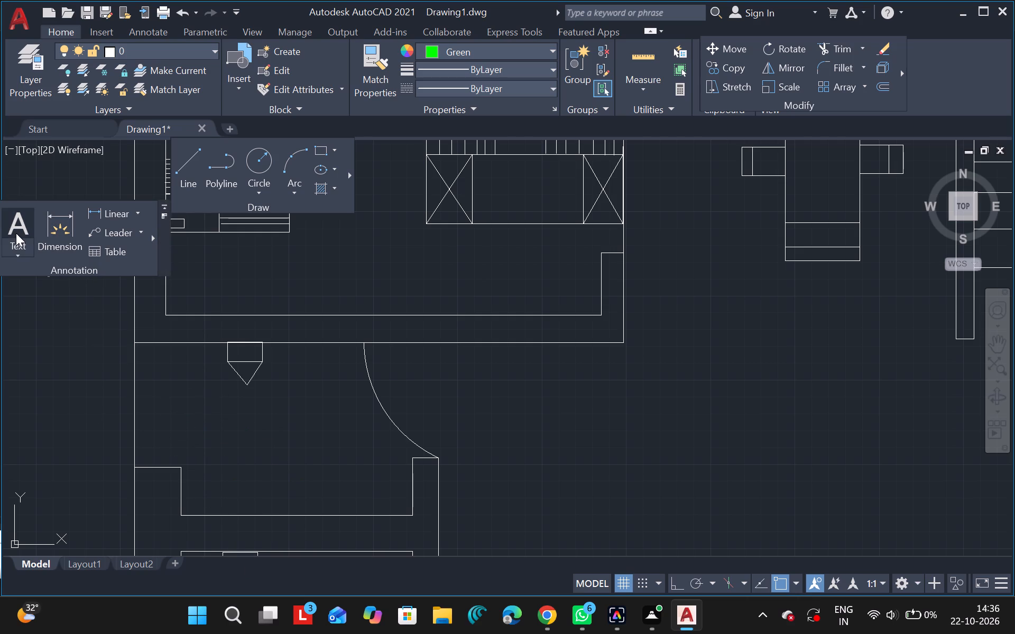
triple_click(196, 423)
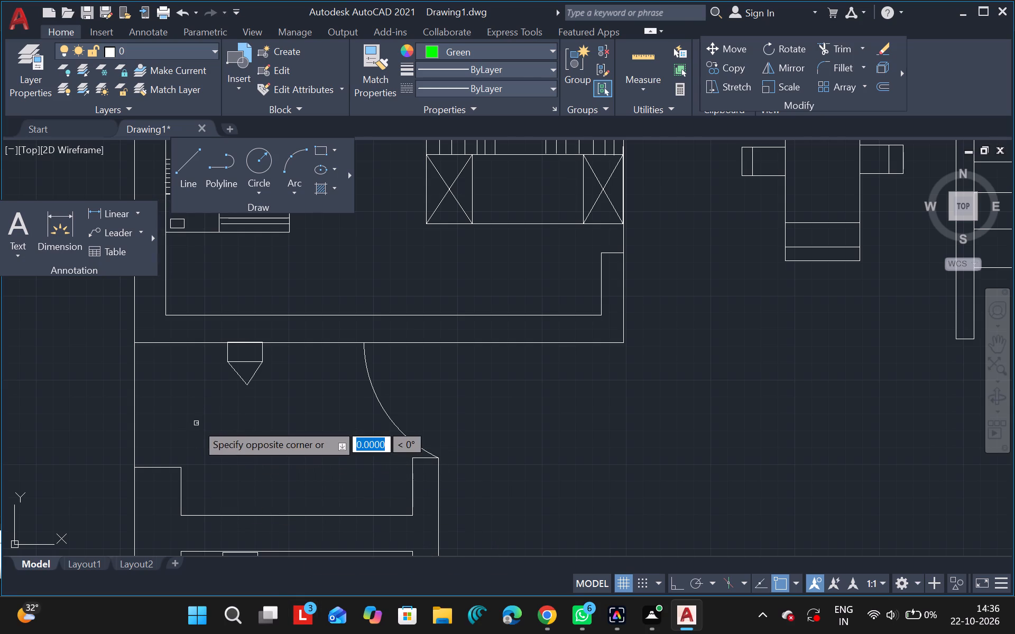
double_click(196, 423)
key("t")
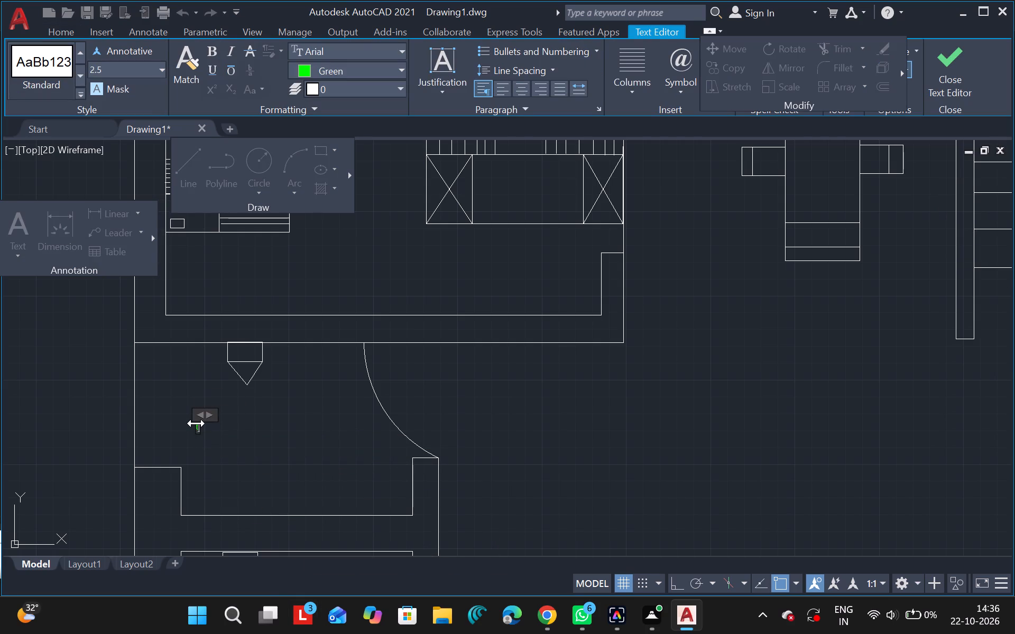
type("oilet")
key("Return")
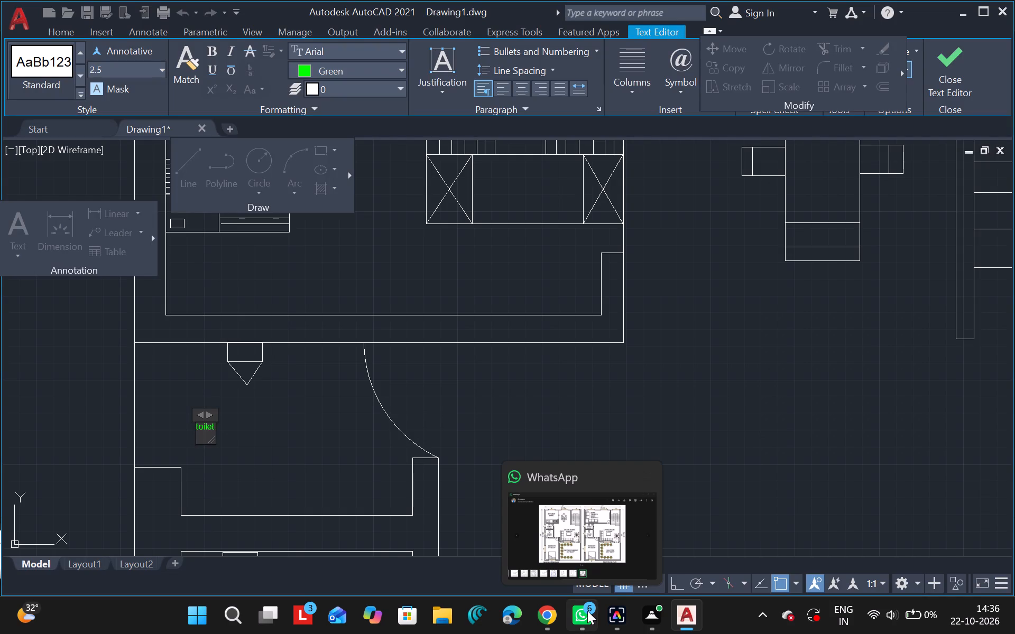
key("5")
key("apostrophe")
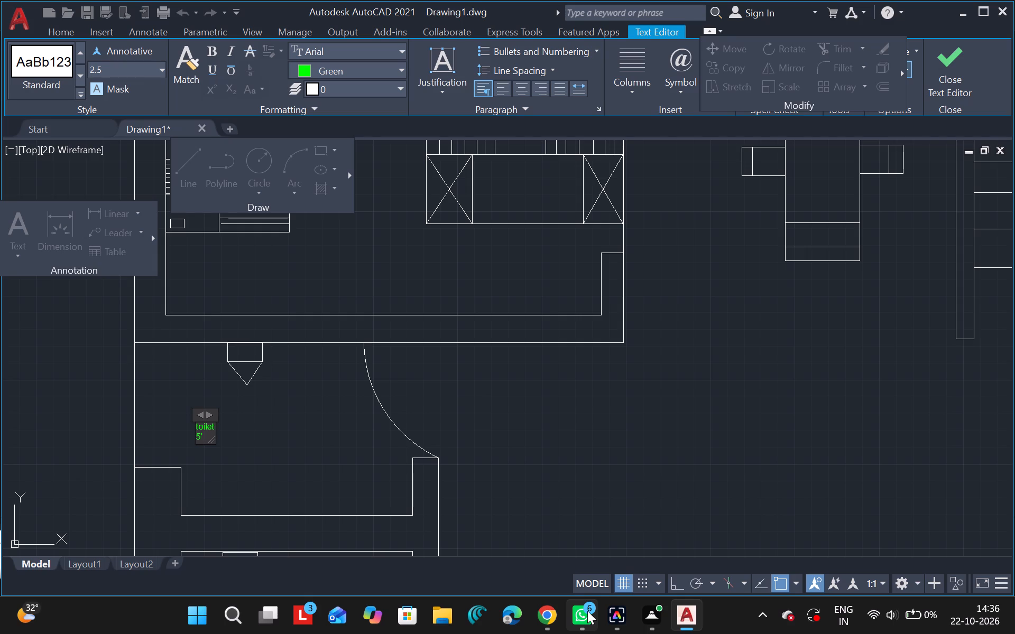
key("9")
type("x4")
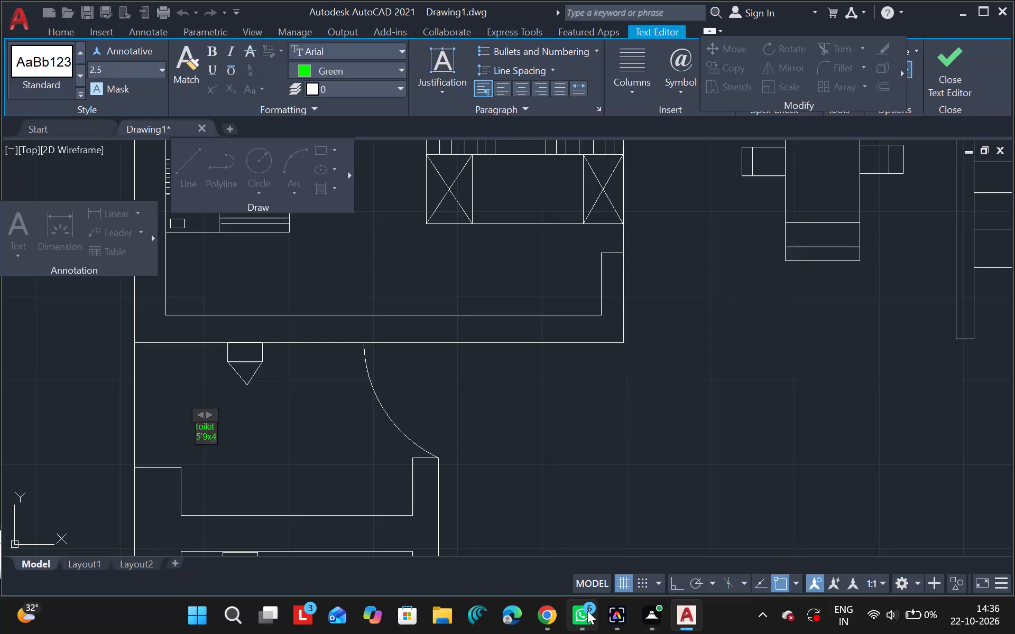
type("''")
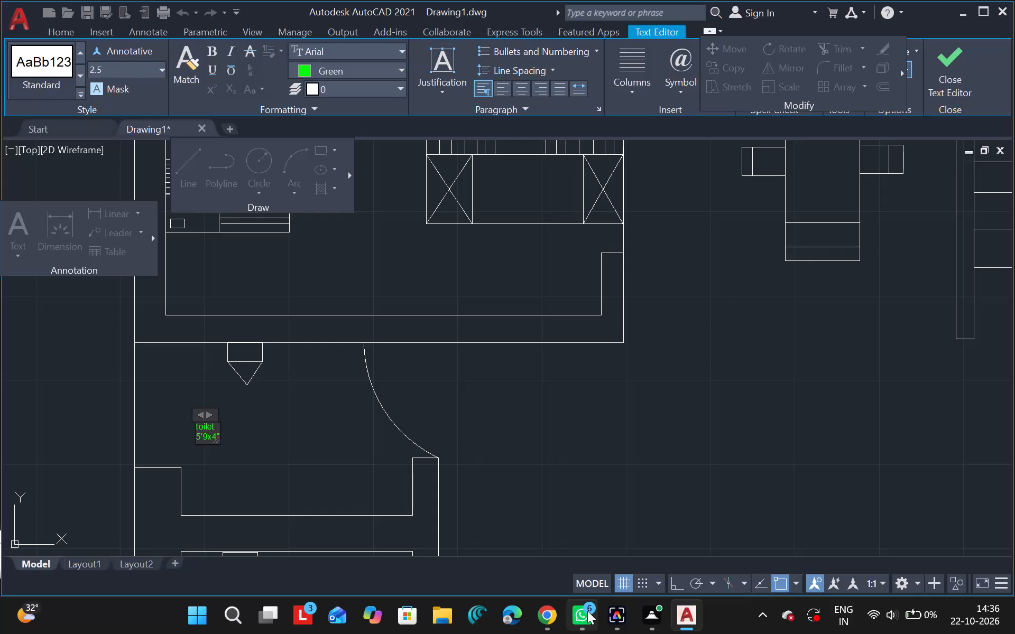
left_click(577, 538)
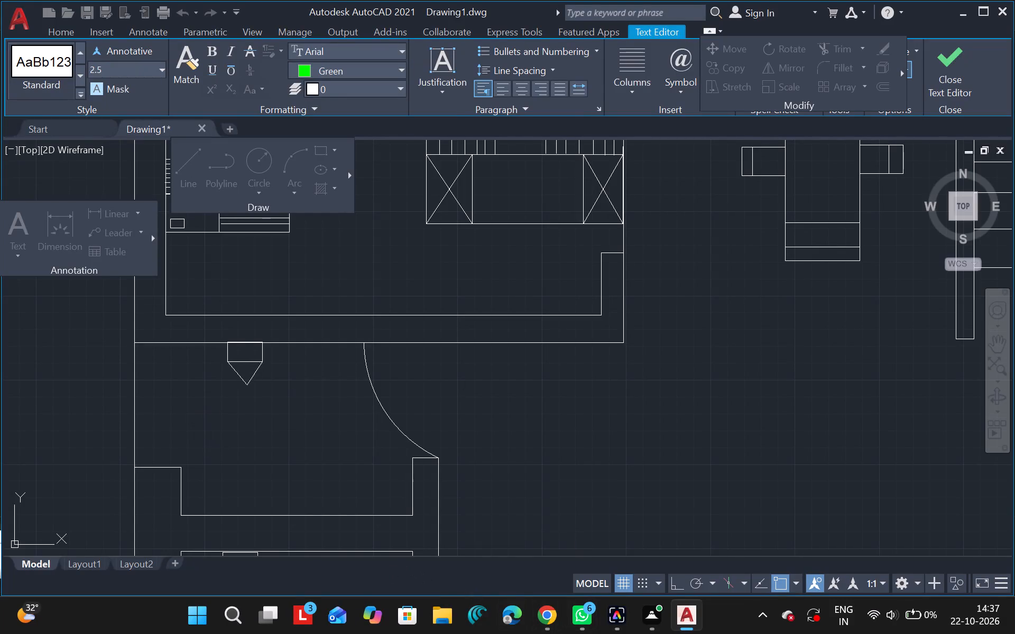
Set the new toilet label's text height to 70 in its properties, then deselect it and close the properties.
left_click_drag(197, 424, 287, 454)
type("pr")
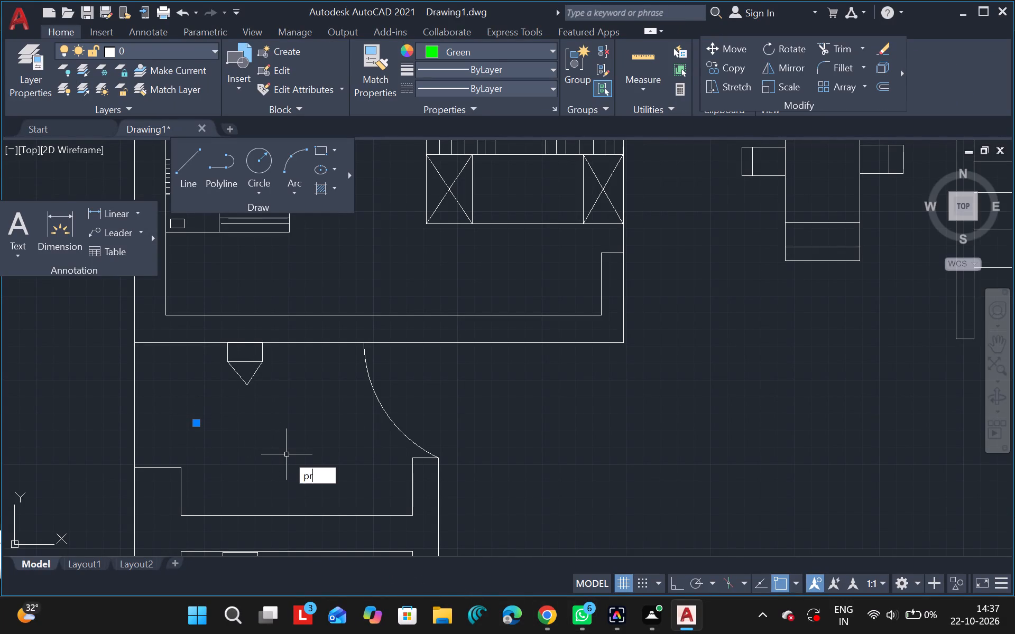
left_click(337, 487)
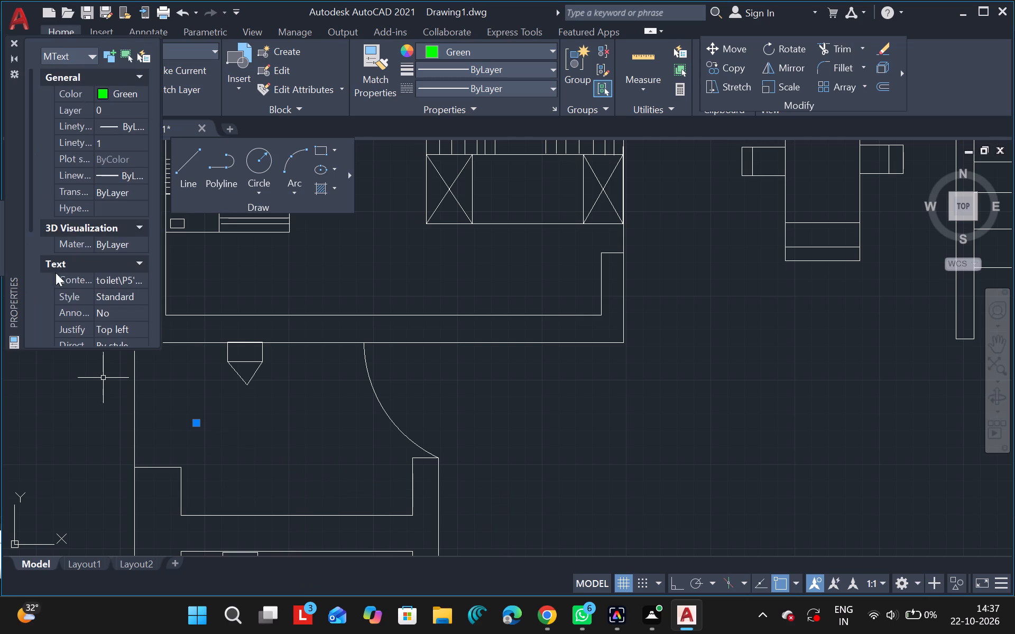
left_click(34, 246)
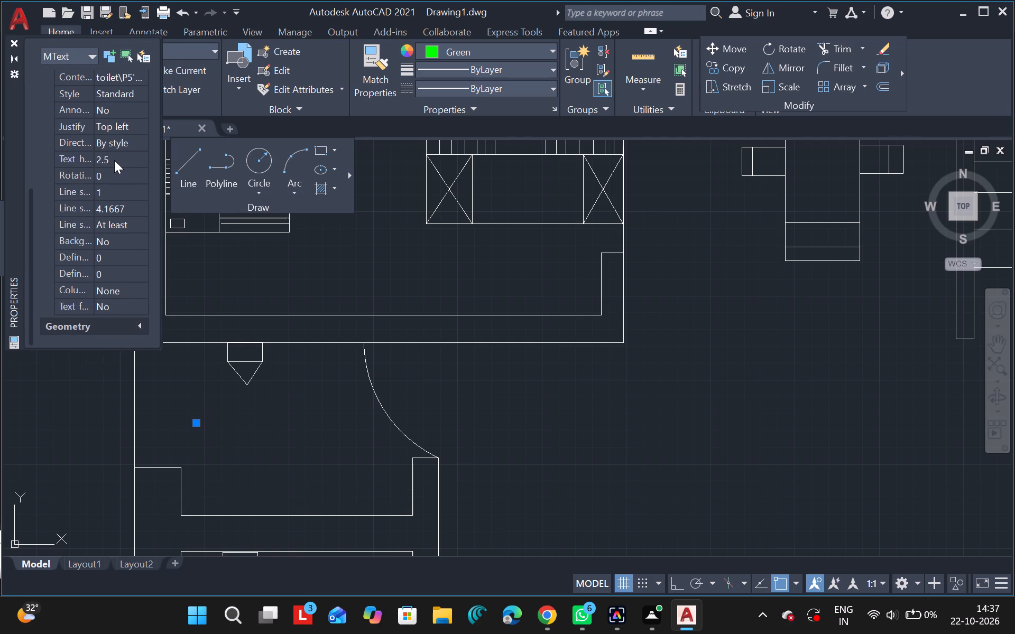
left_click(114, 160)
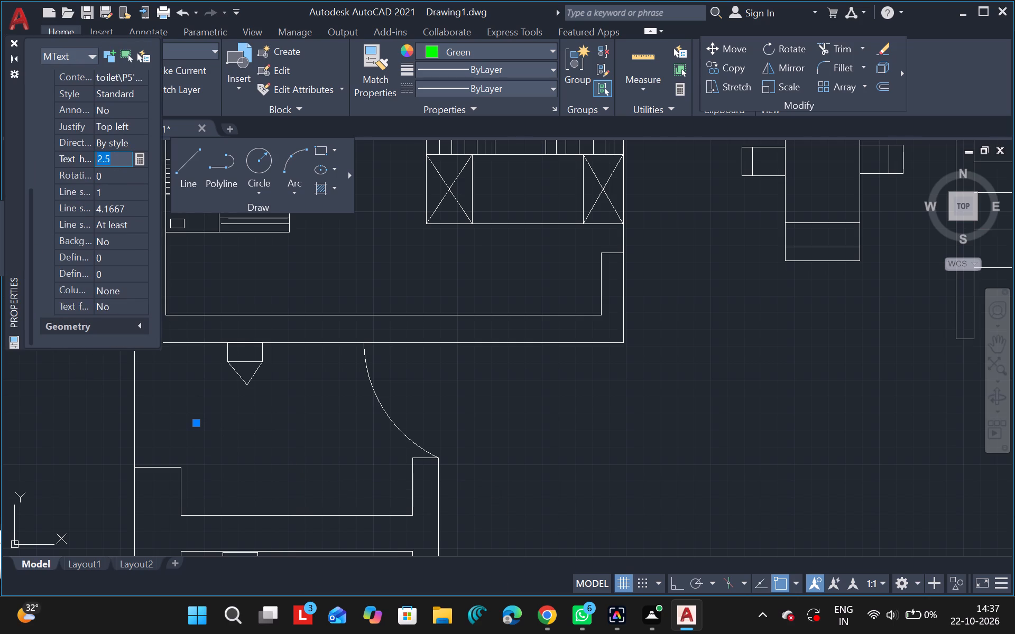
type("70")
key("Return")
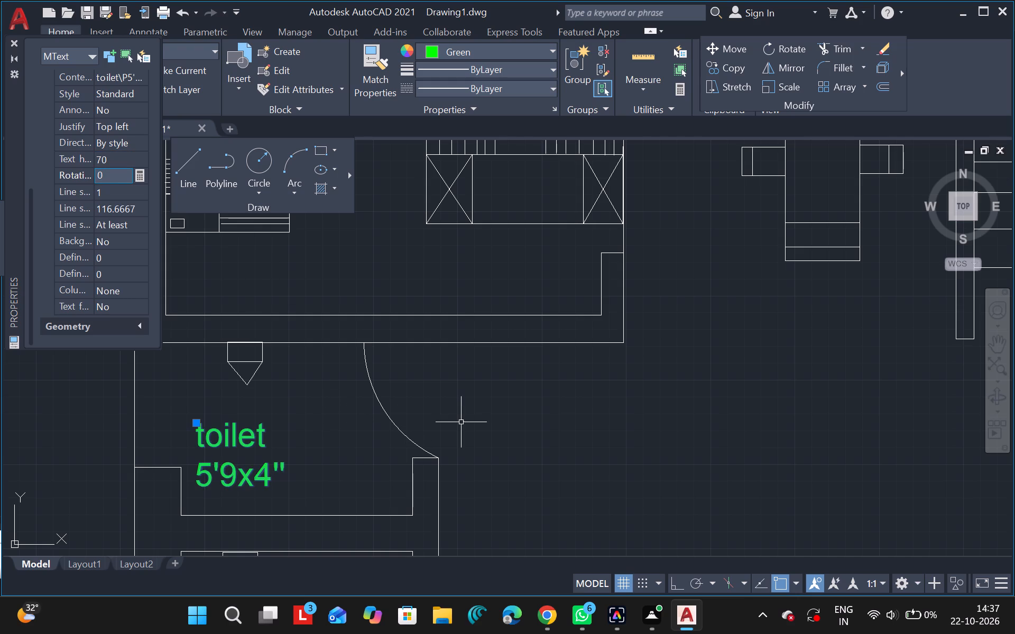
key("Escape")
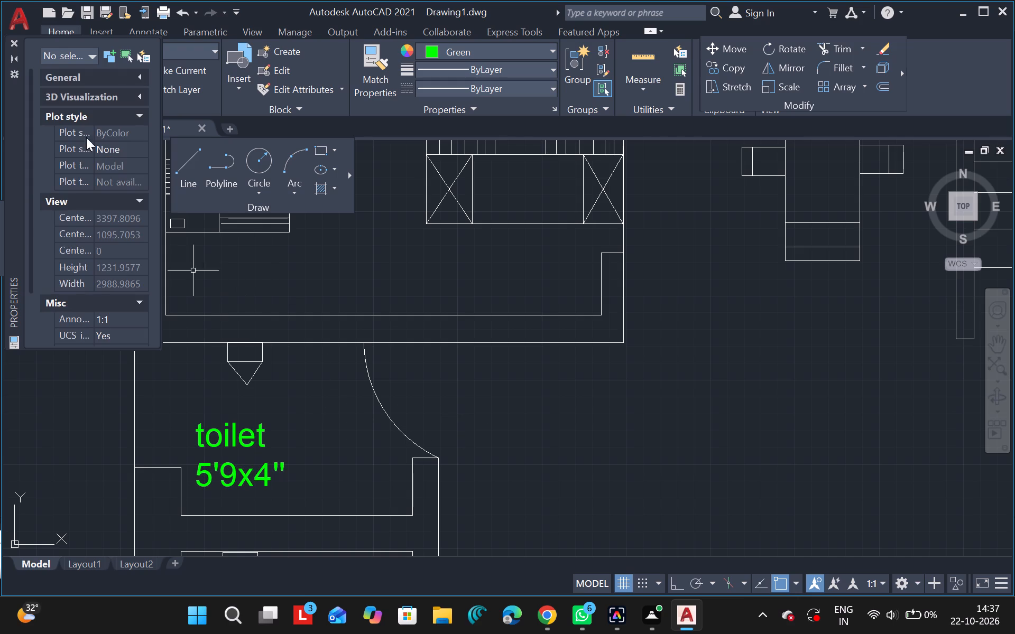
left_click(13, 38)
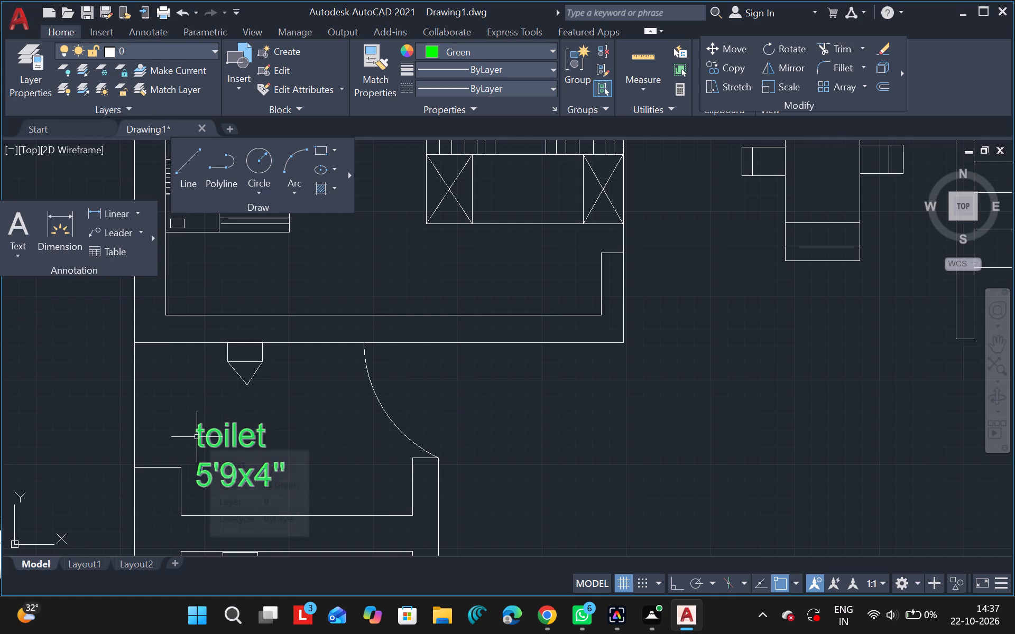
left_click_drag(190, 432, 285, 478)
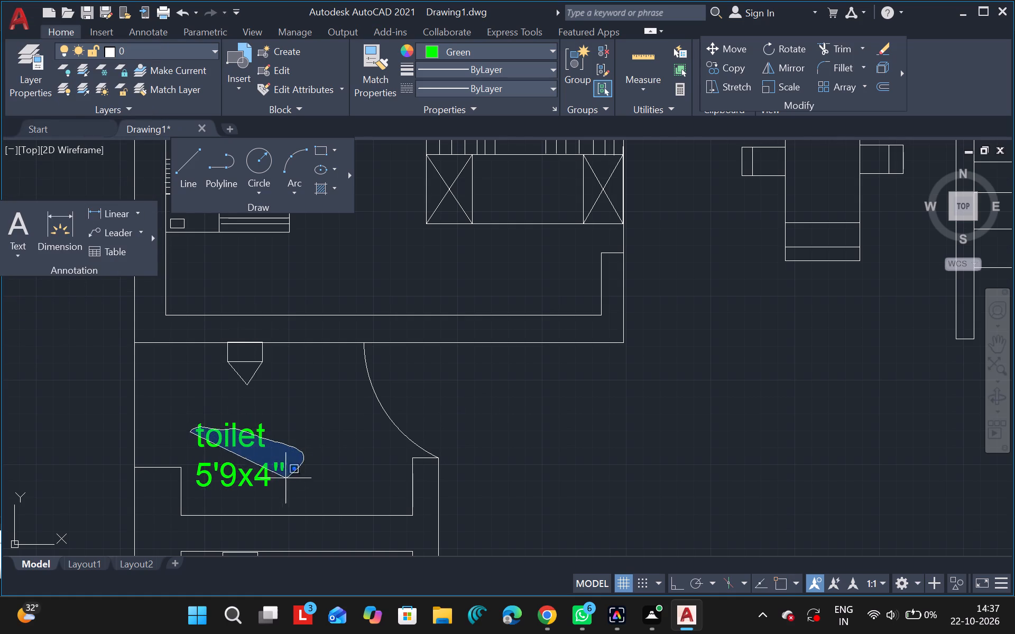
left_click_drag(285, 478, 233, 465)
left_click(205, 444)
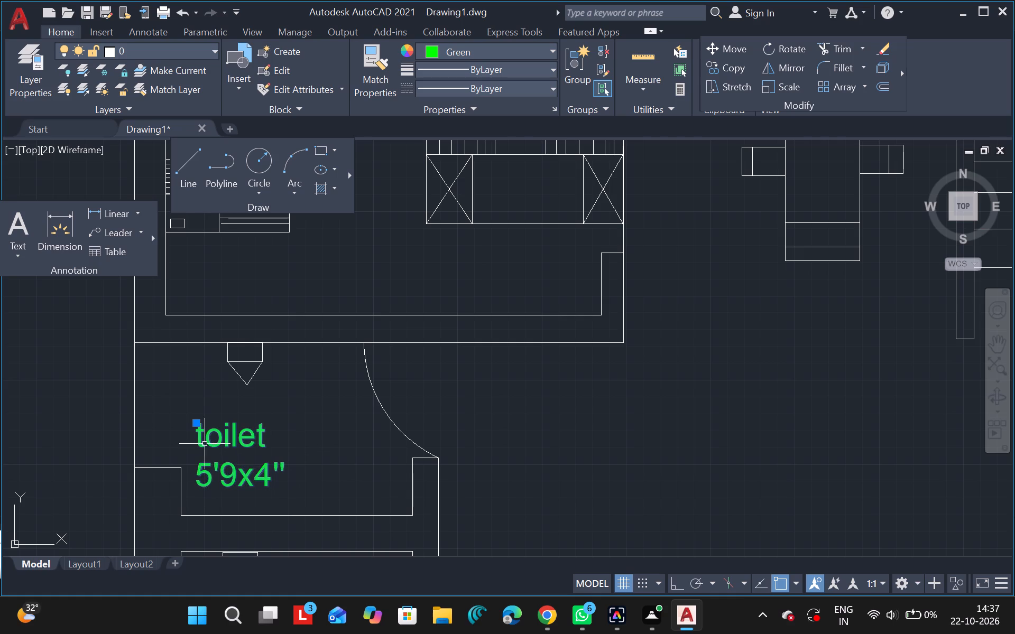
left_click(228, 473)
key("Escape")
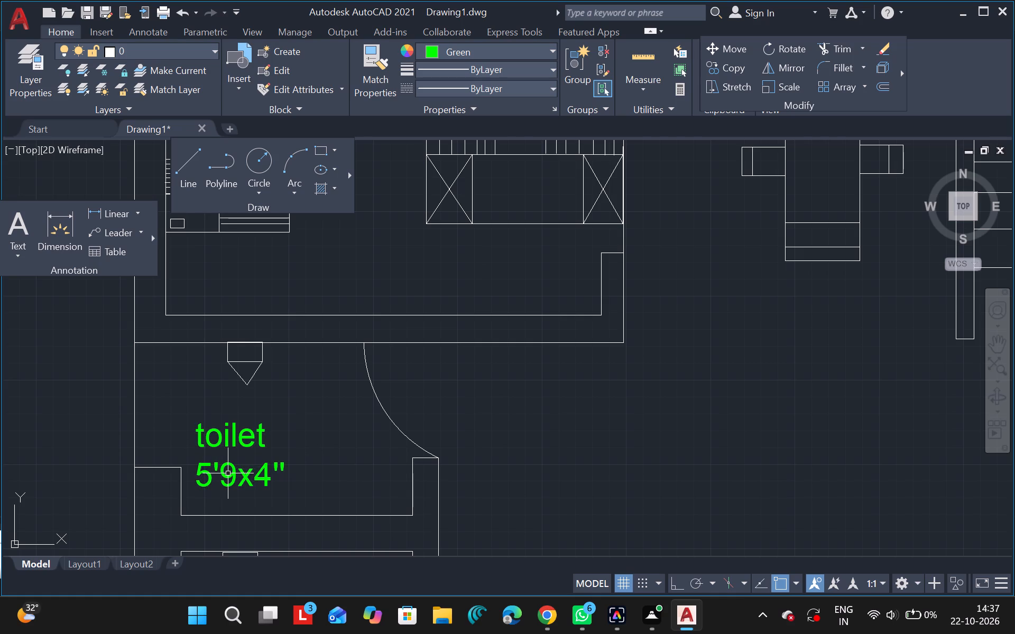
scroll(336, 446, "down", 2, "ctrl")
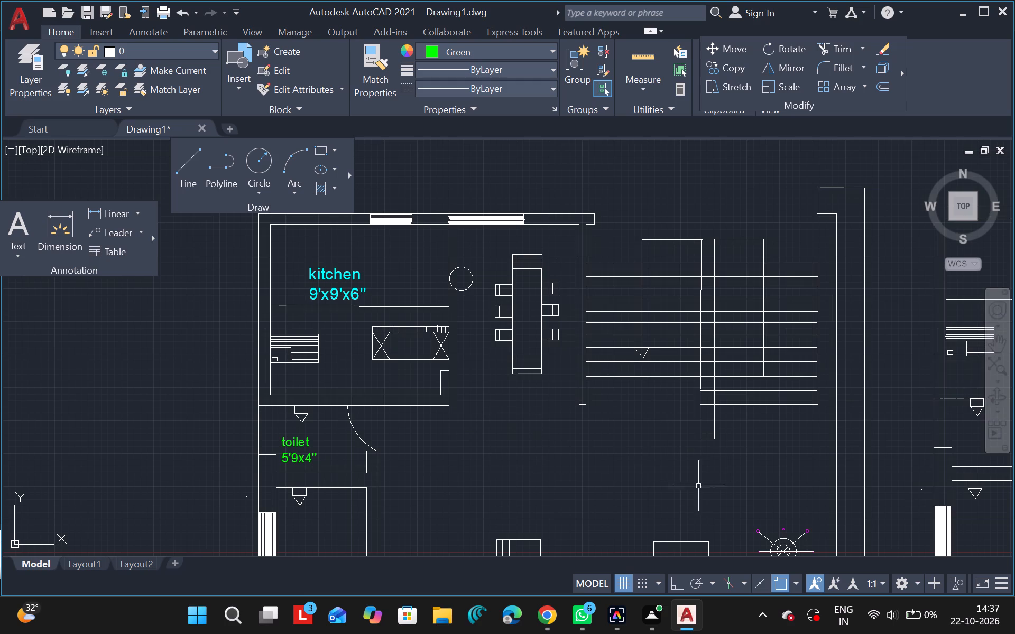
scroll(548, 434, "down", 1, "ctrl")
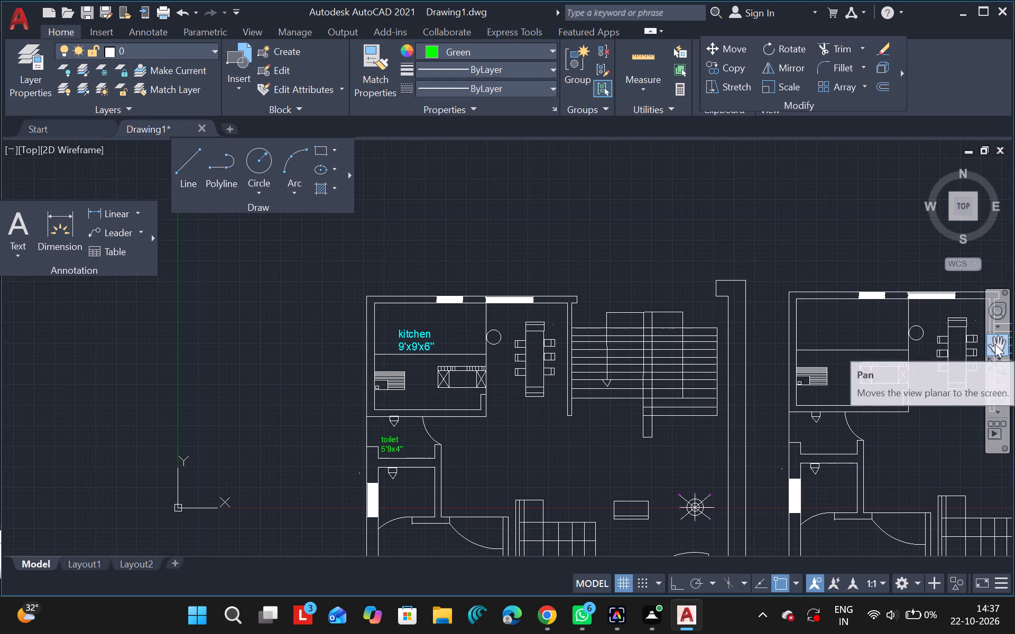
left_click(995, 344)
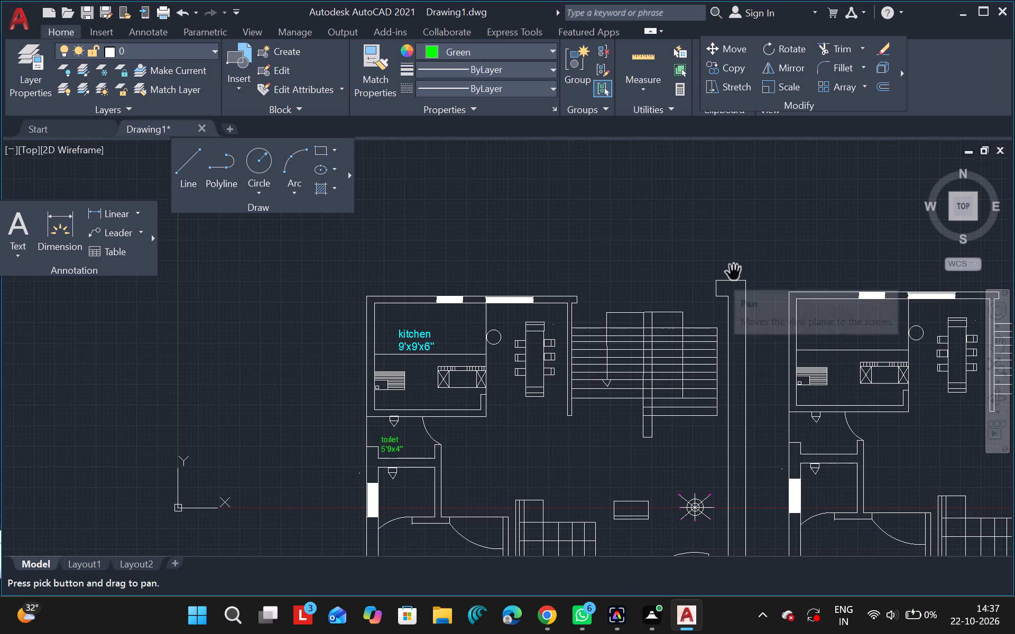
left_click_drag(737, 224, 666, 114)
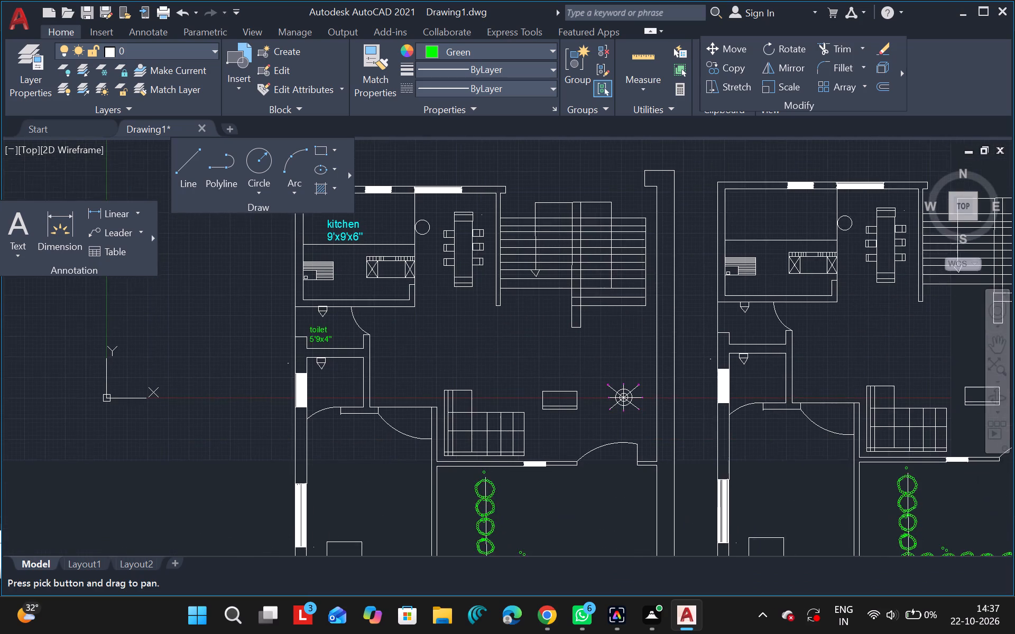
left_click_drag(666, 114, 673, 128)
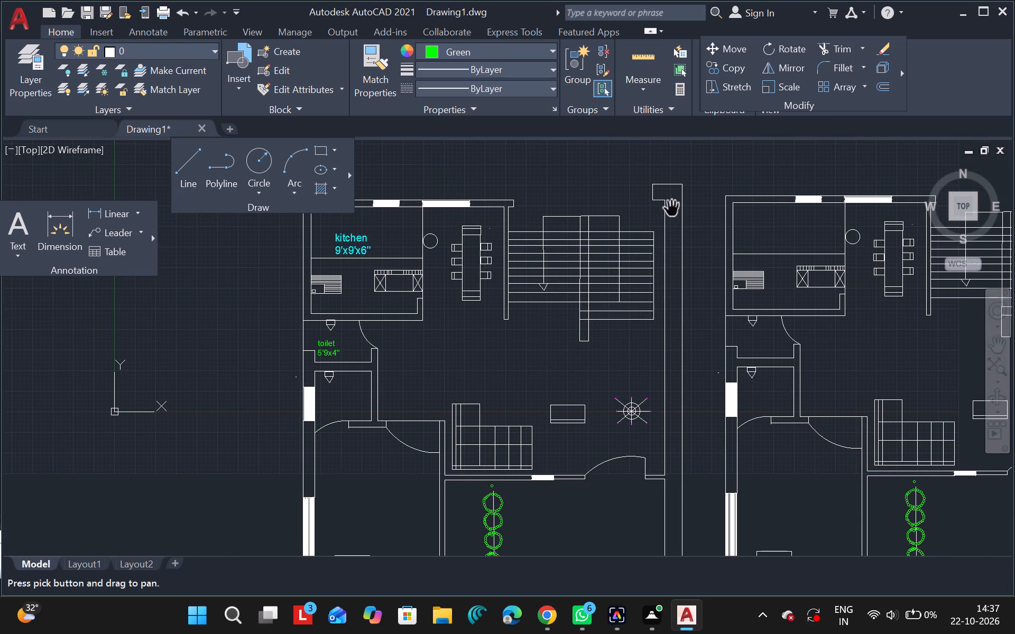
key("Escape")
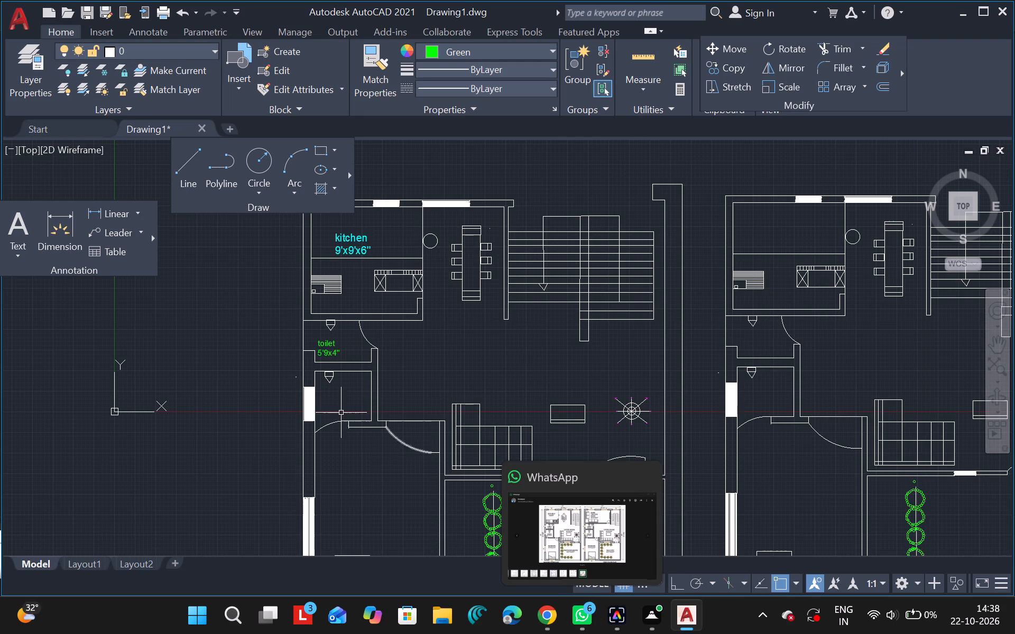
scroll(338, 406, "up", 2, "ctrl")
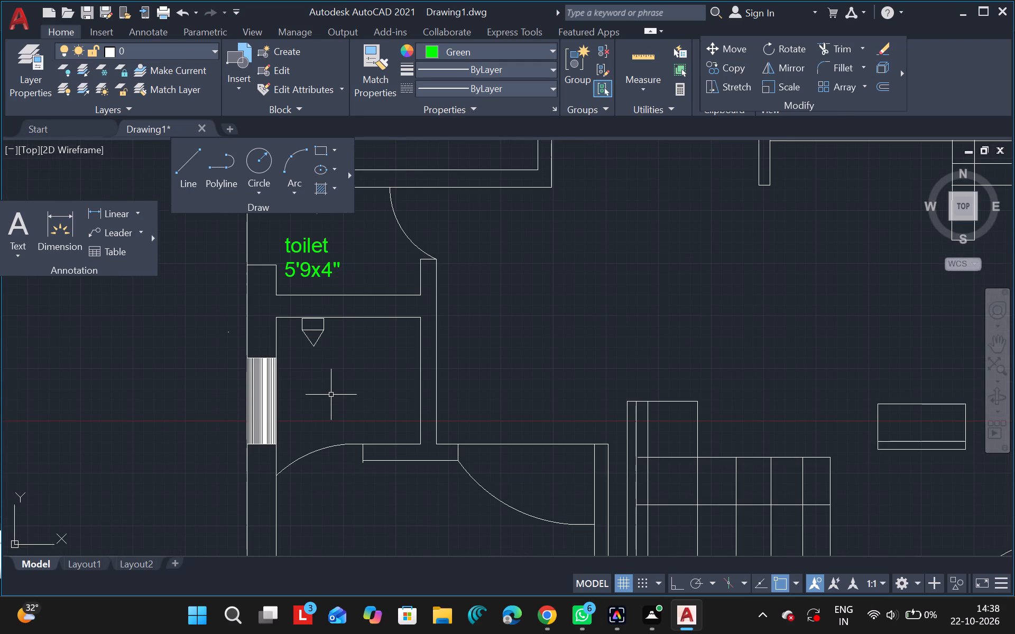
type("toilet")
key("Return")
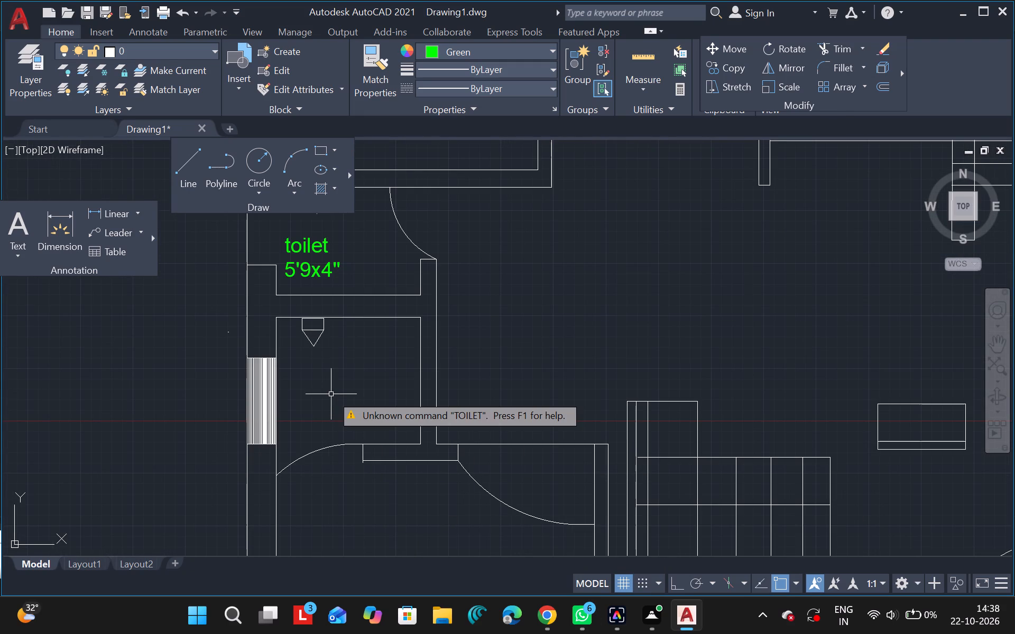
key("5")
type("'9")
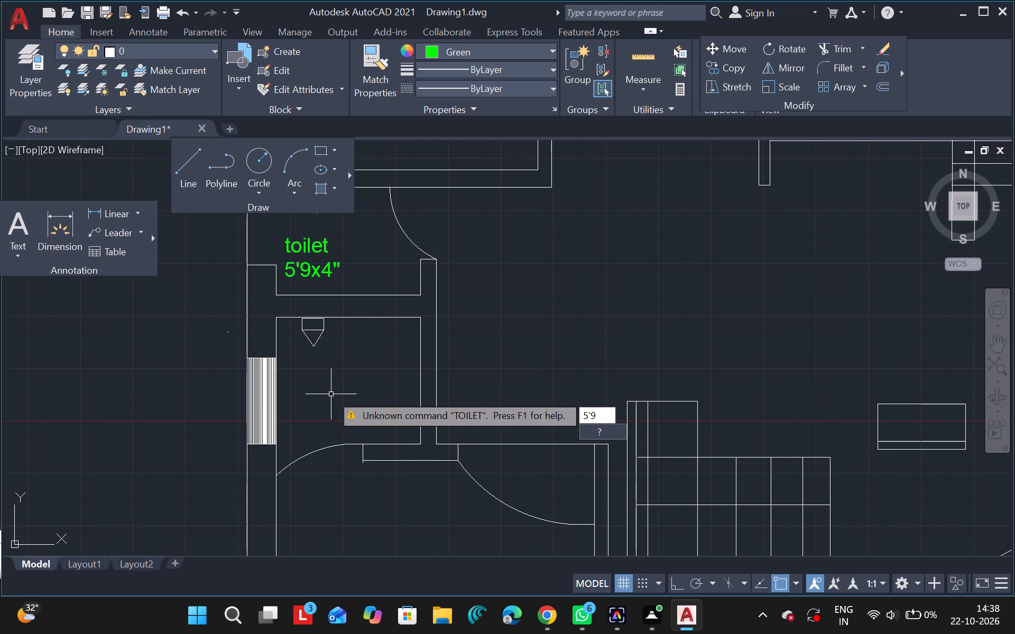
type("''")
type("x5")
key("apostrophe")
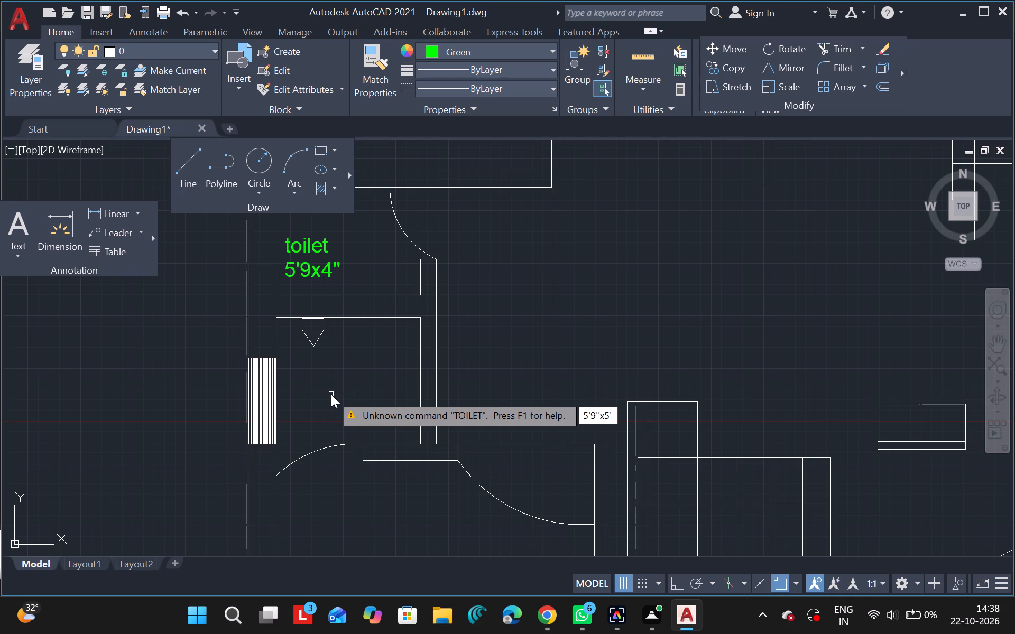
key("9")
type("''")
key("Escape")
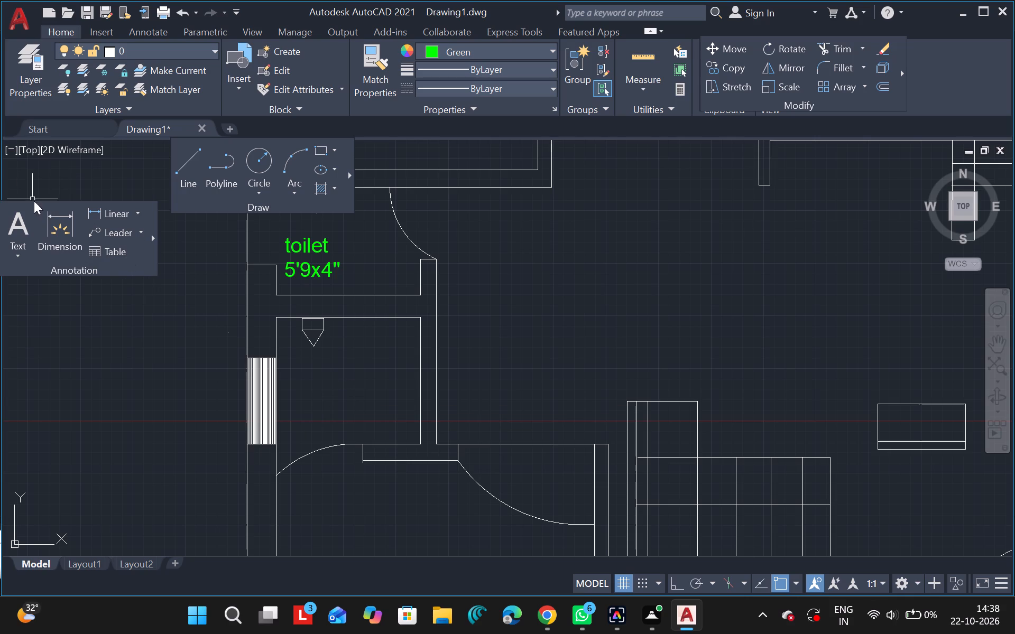
Add a multiline text label reading "toilet" with 5'9''x5'9'' on the second line, beneath the fixture in the original plan's second toilet.
left_click(23, 232)
left_click(23, 232)
left_click_drag(23, 232, 297, 452)
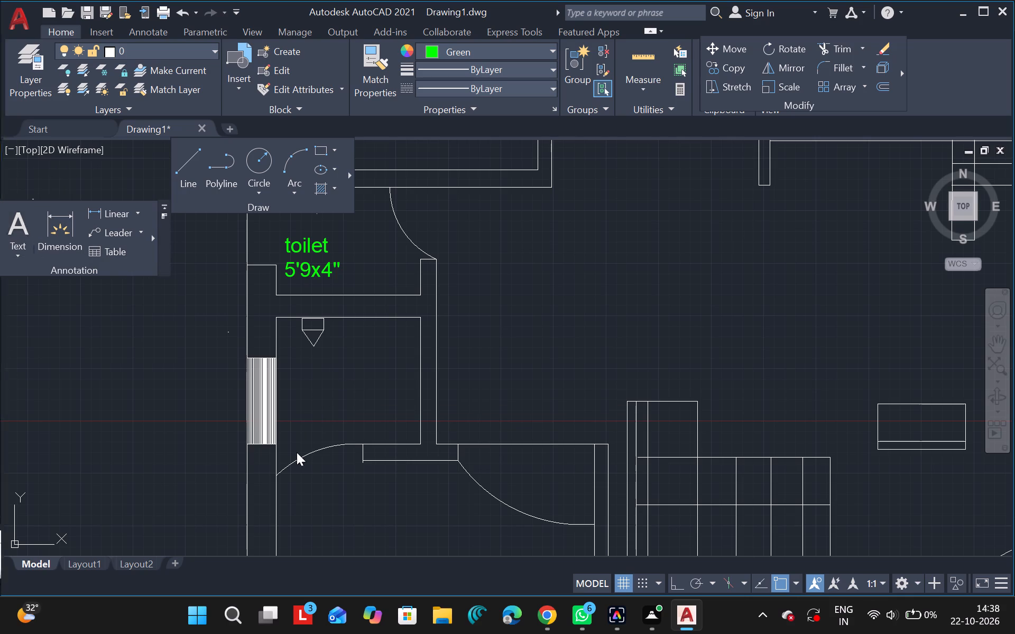
double_click(306, 390)
triple_click(306, 390)
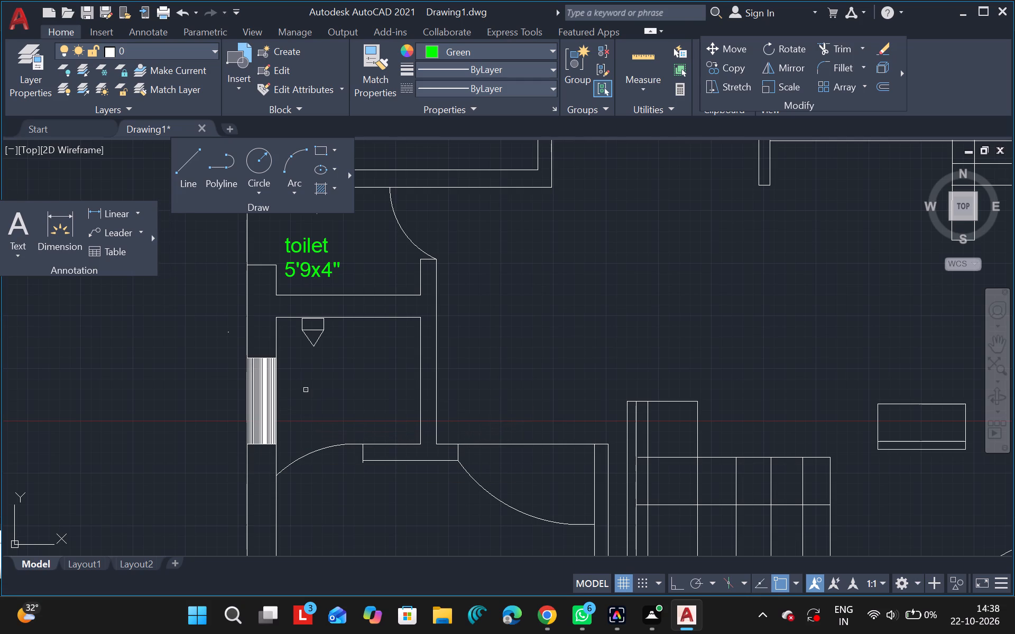
type("toi")
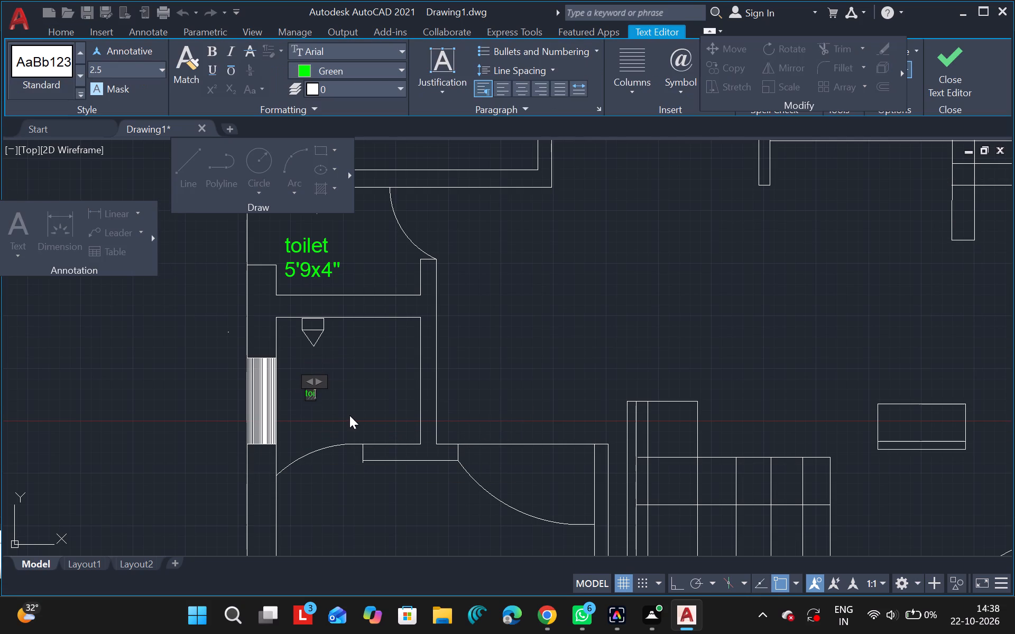
key("l")
key("w")
key("BackSpace")
type("et")
key("Return")
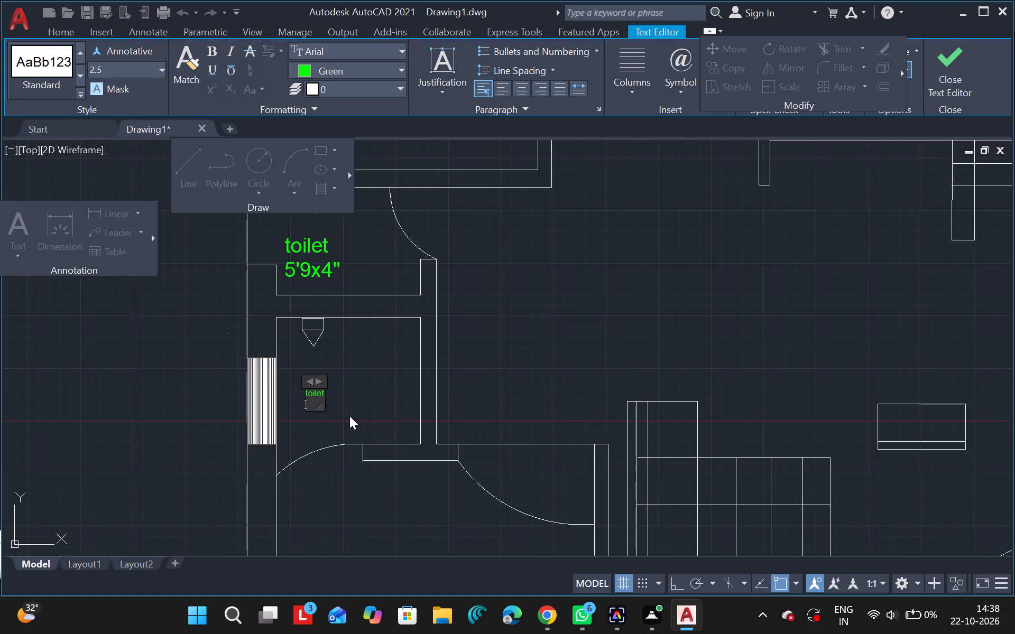
key("5")
key("apostrophe")
type("9''")
type("x5")
key("apostrophe")
type("9''")
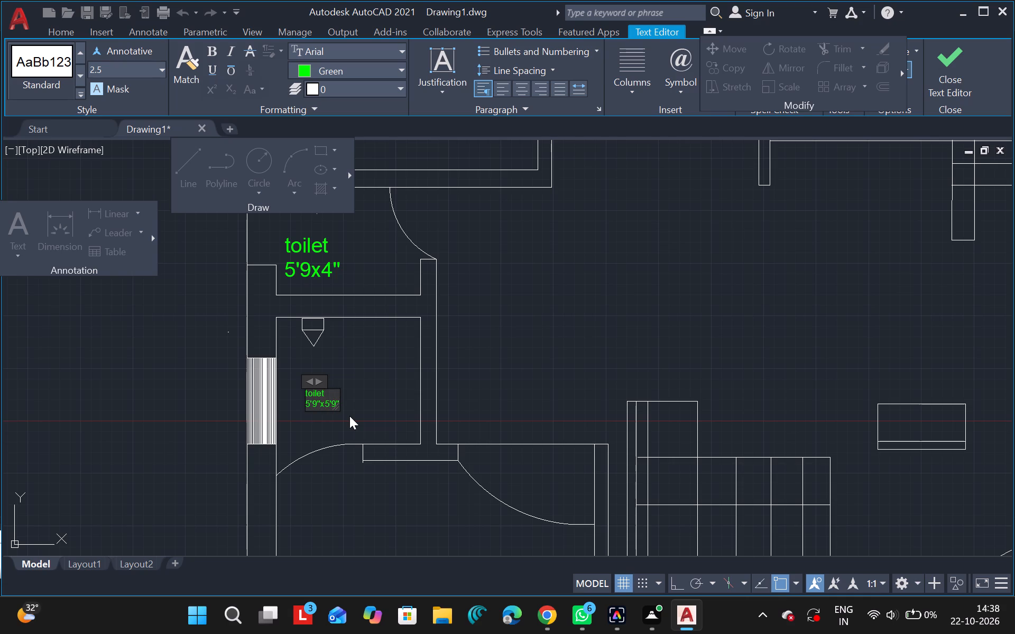
left_click(202, 449)
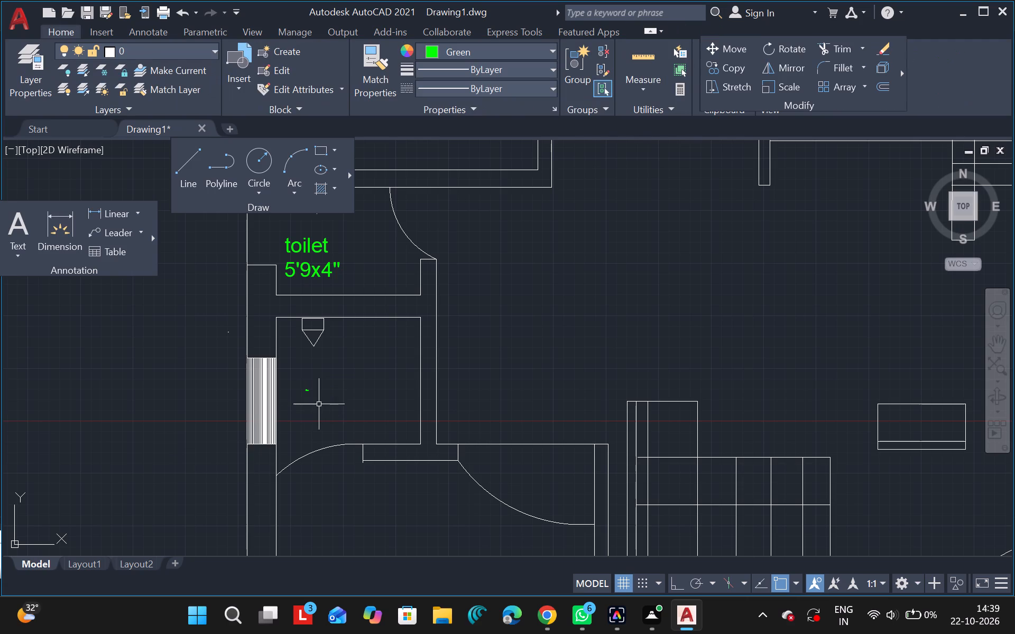
Set the second toilet label's text height to 70 in its properties, then close the properties.
left_click(306, 390)
type("pr")
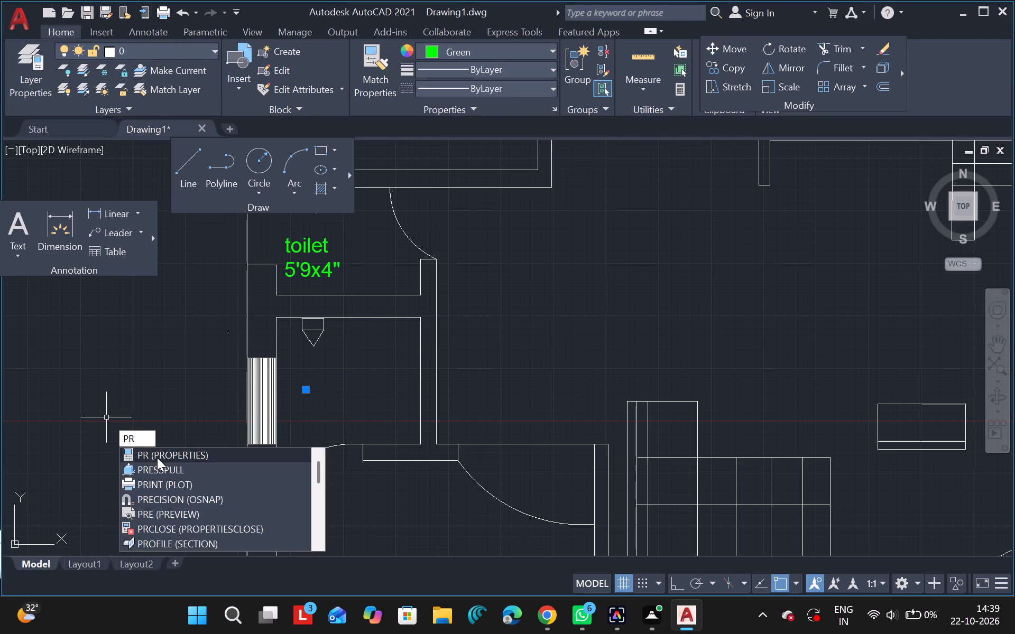
left_click(157, 458)
left_click(27, 234)
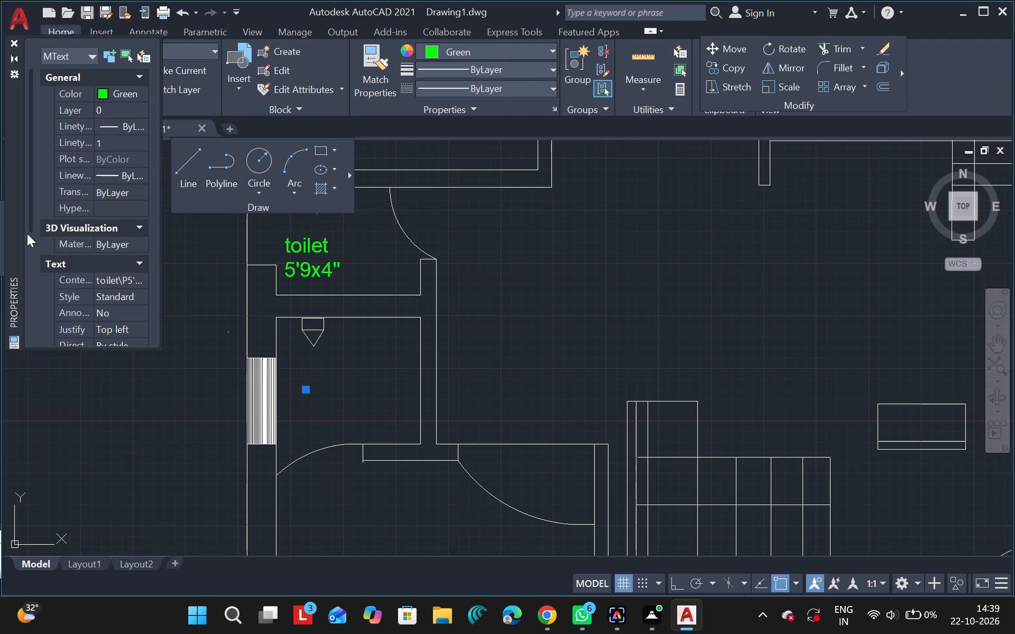
left_click(30, 248)
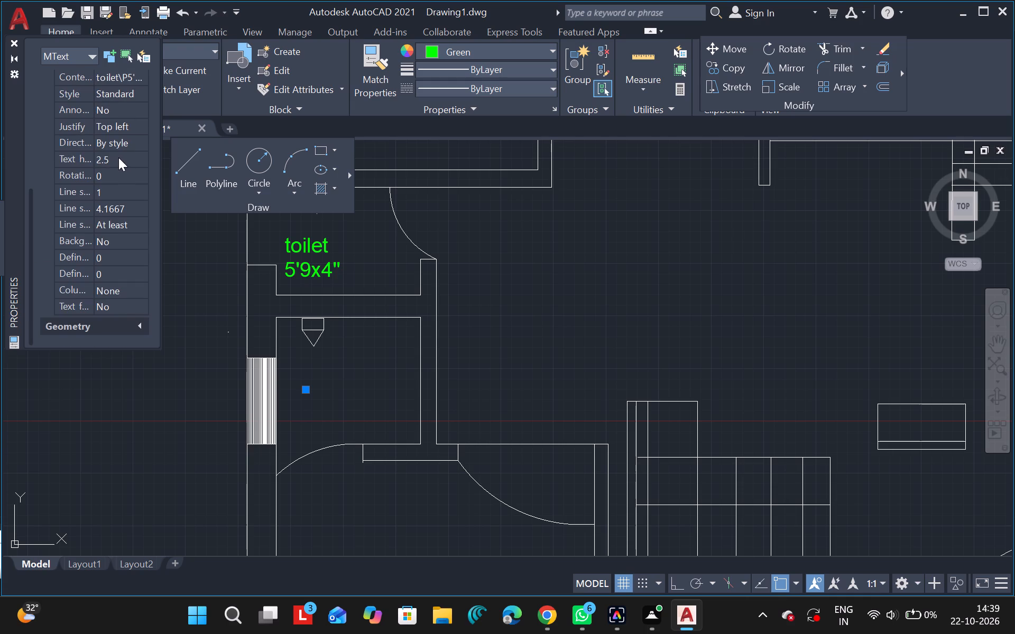
left_click(118, 157)
key("BackSpace")
type("70")
key("Return")
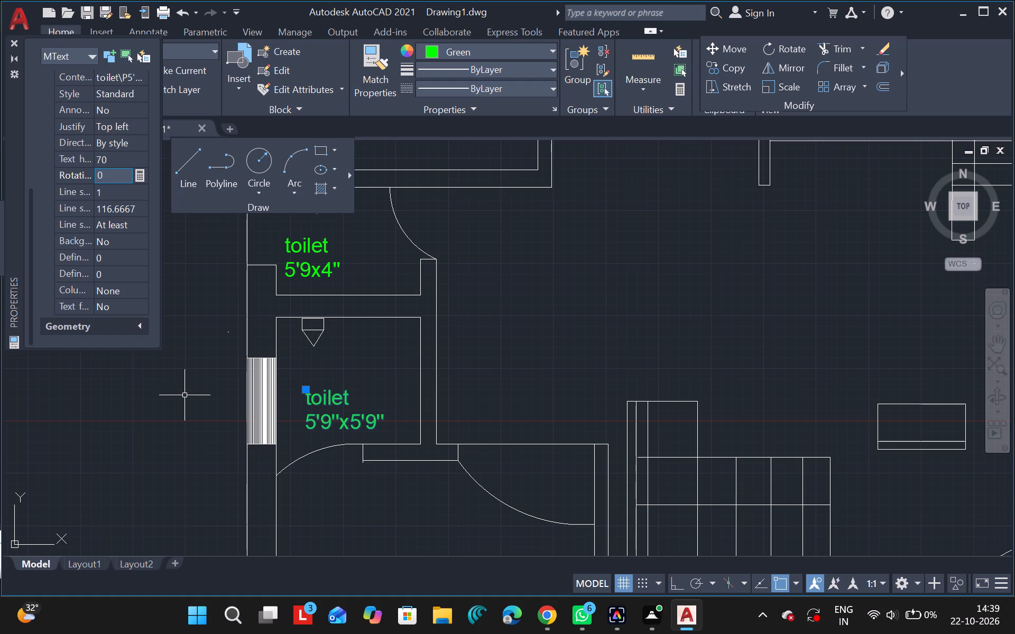
left_click(15, 44)
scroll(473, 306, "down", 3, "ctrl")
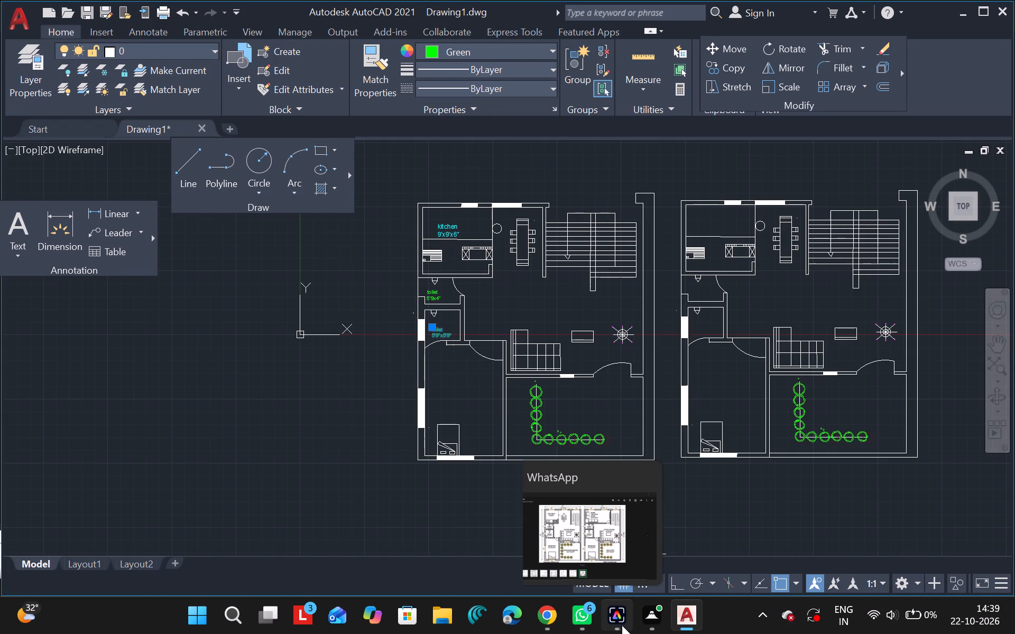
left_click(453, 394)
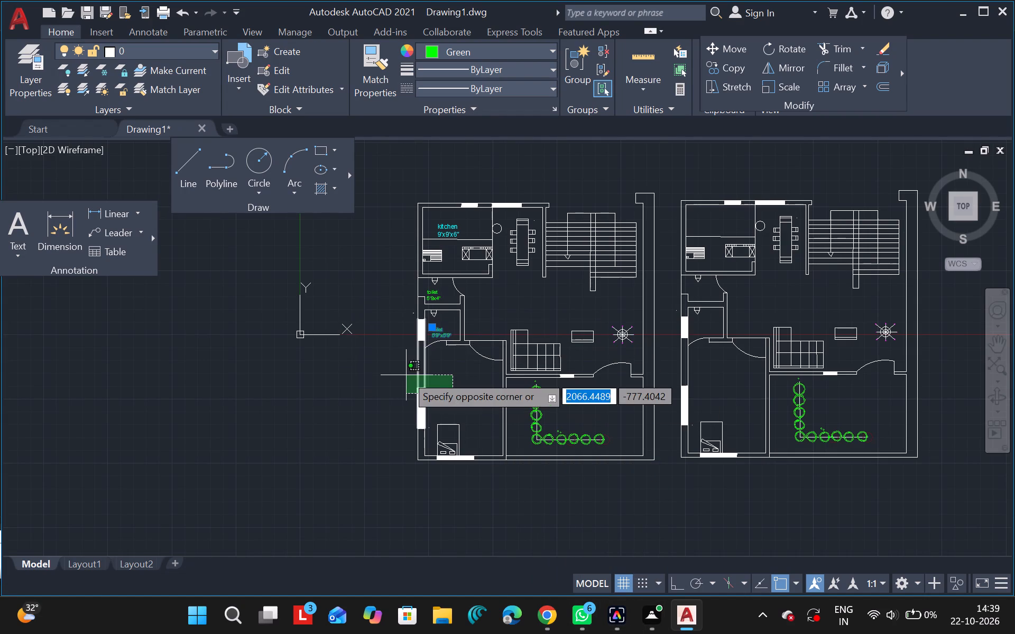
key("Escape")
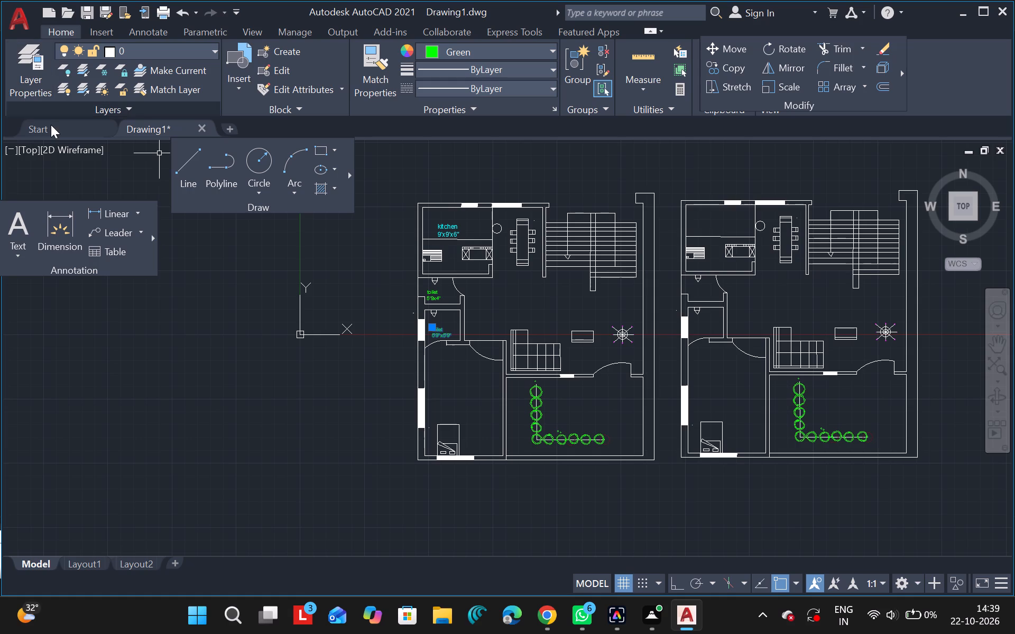
Add a multiline text label reading "bedroom" with 5'x9''x15'x9'' on the second line, in the original plan's room south of the second toilet.
double_click(27, 237)
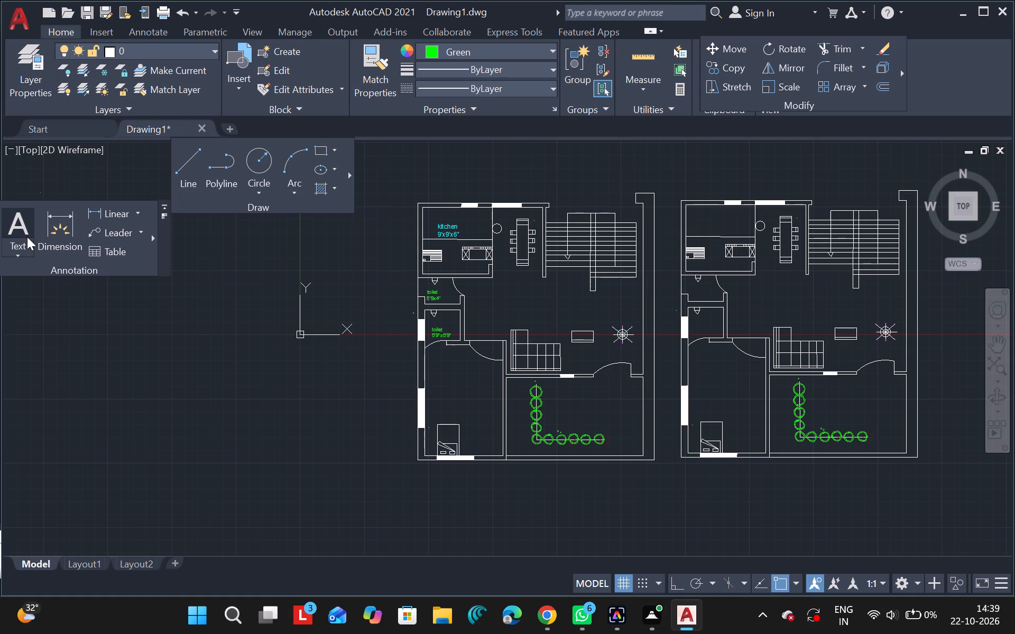
left_click(27, 237)
double_click(27, 237)
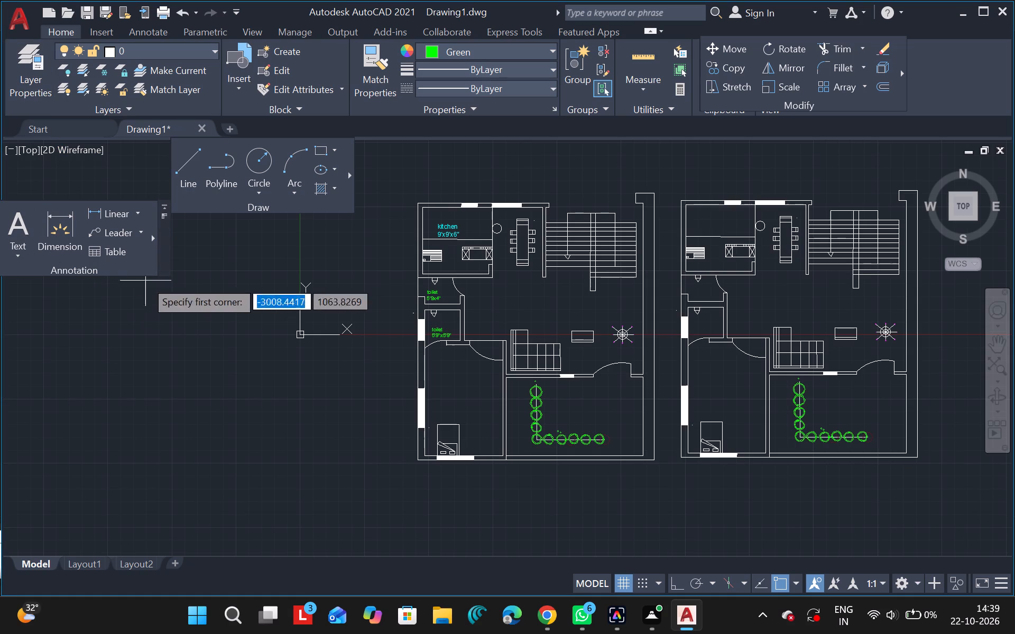
scroll(450, 385, "down", 1)
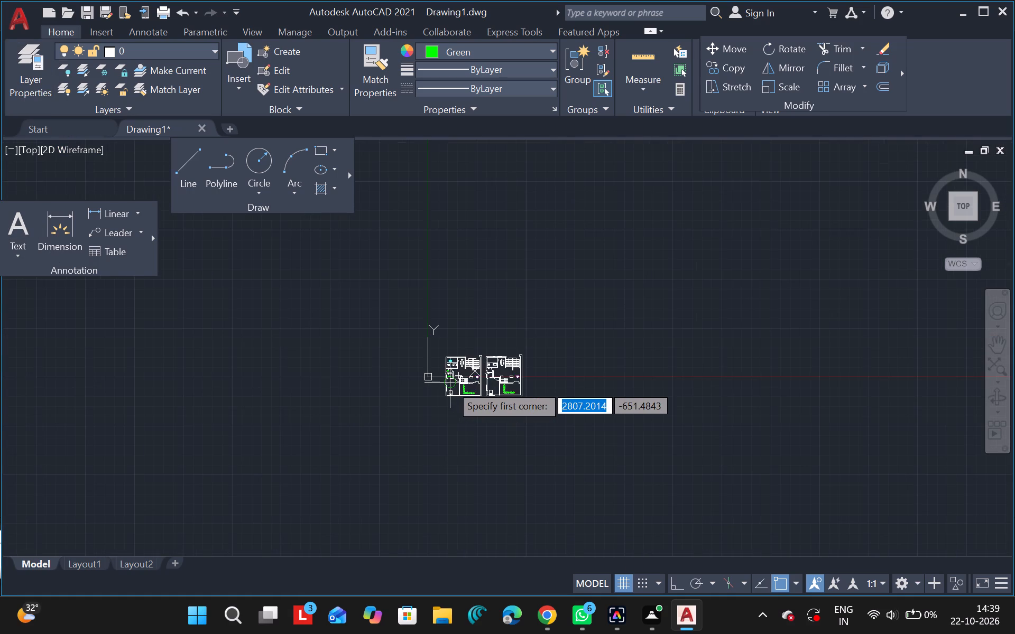
scroll(450, 385, "up", 9, "ctrl")
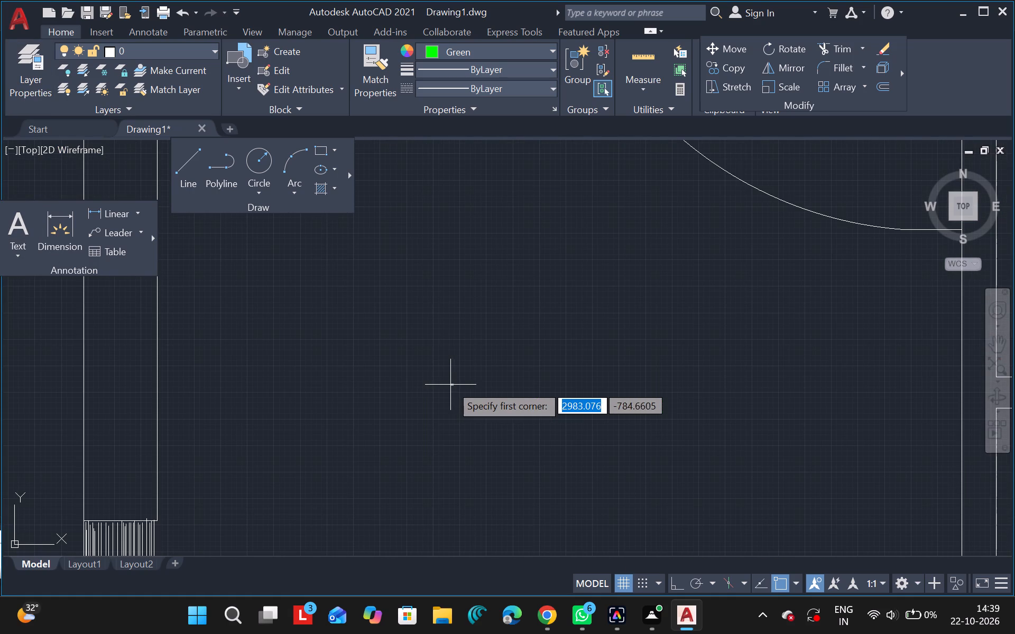
left_click(450, 385)
double_click(408, 355)
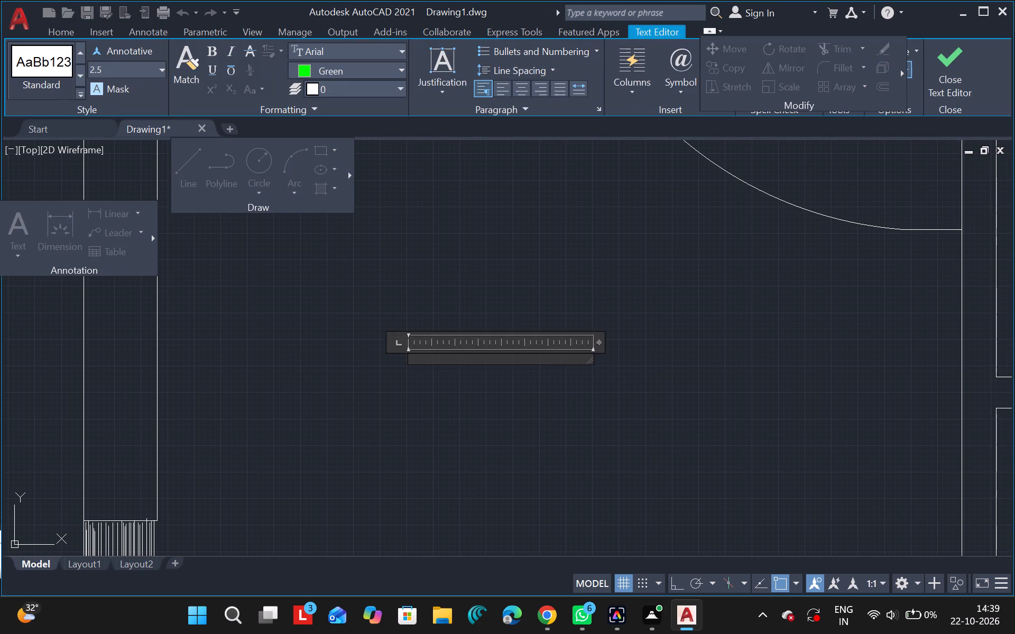
type("bedr")
type("oom")
key("Return")
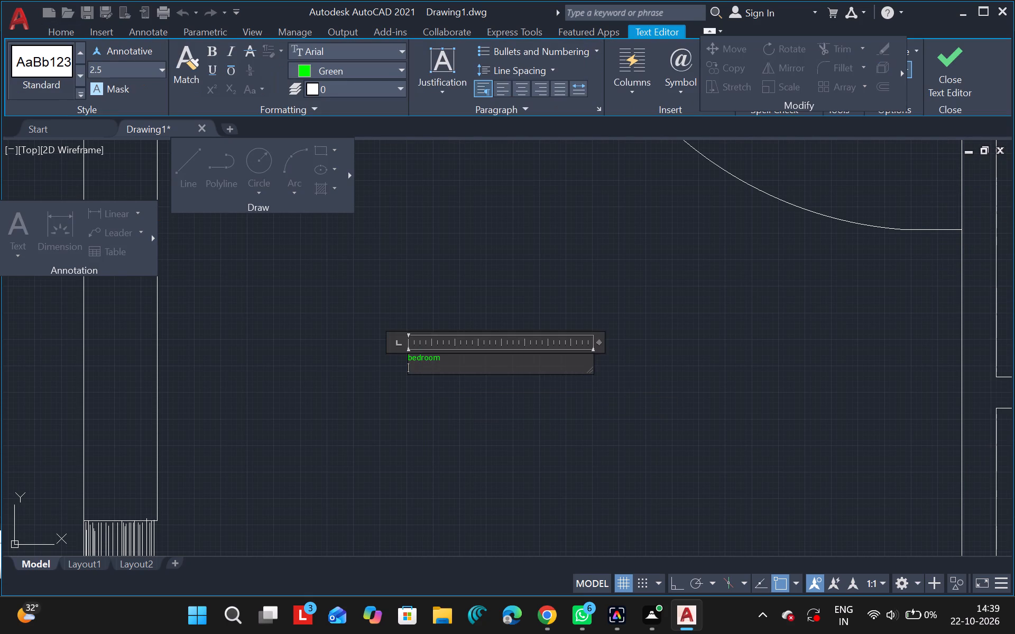
key("1")
key("BackSpace")
type("5x")
key("9")
type("''")
key("Left")
key("Left")
key("Left")
key("Left")
key("apostrophe")
key("Right")
key("Right")
key("Right")
key("Right")
key("x")
key("1")
key("5")
key("apostrophe")
key("x")
type("9''")
left_click(264, 386)
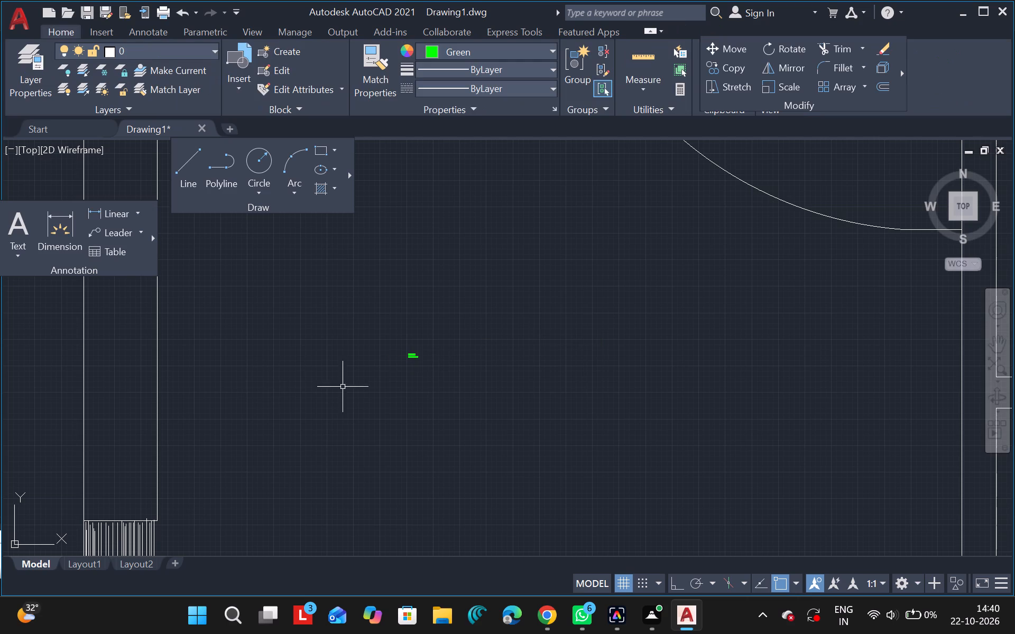
Set the bedroom label's text height to 70 in its properties, then deselect it and close the properties.
scroll(407, 366, "down", 2, "ctrl")
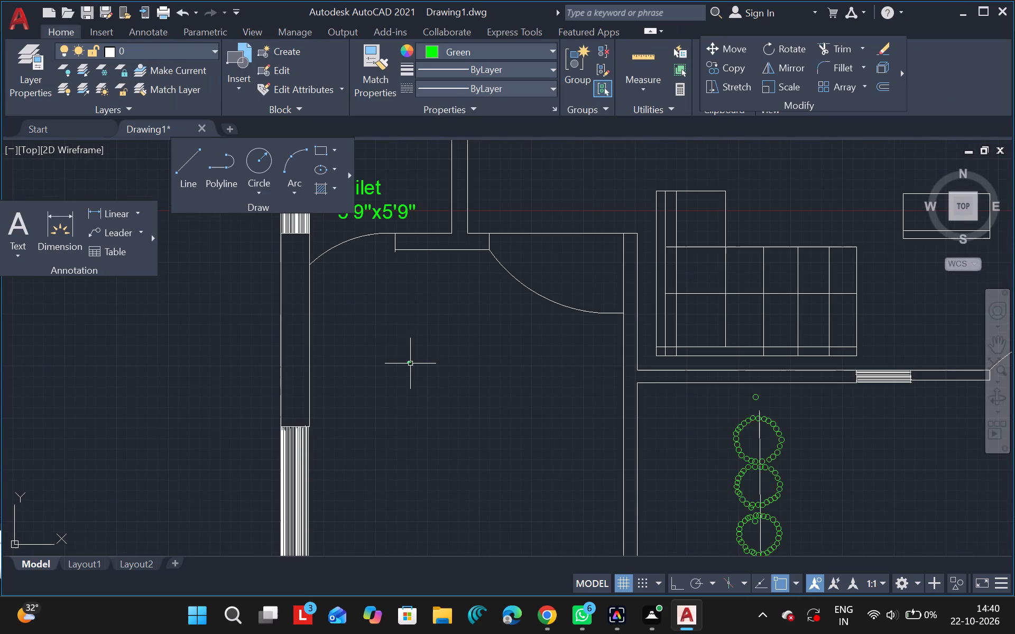
left_click(410, 364)
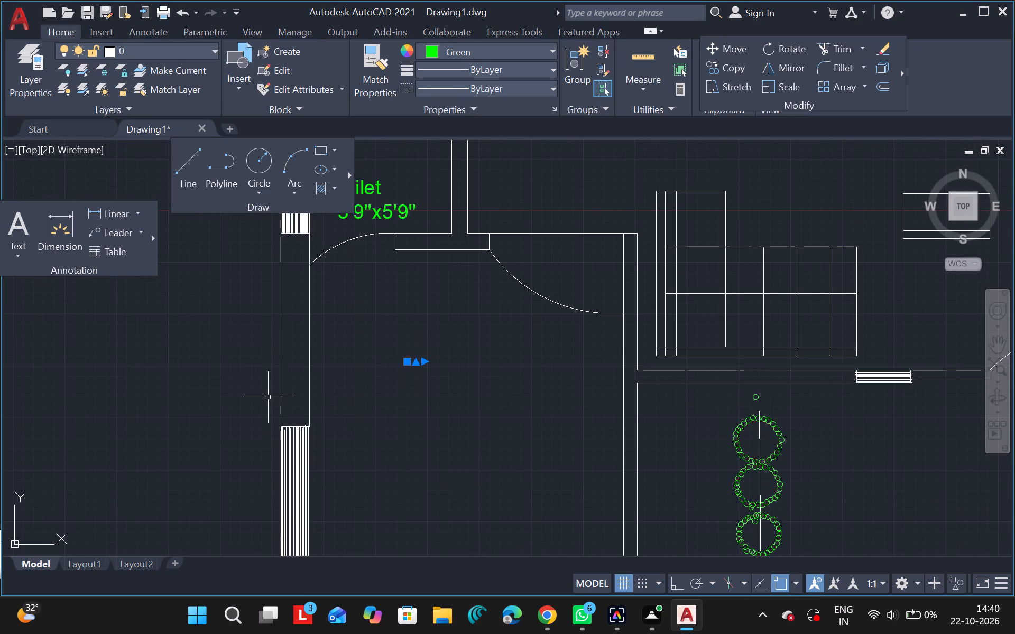
type("pr")
left_click(346, 431)
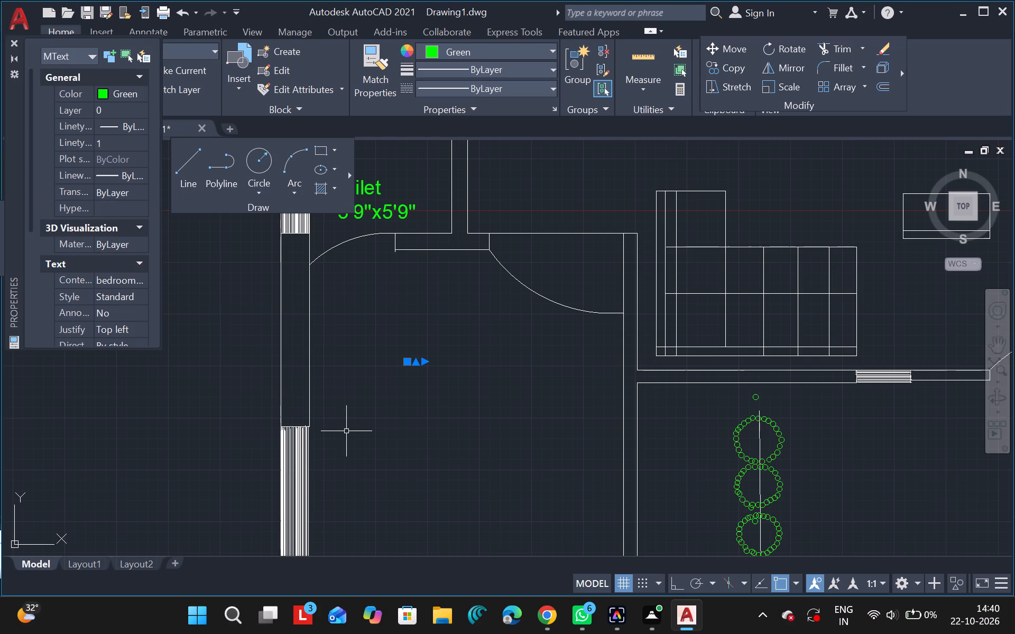
left_click(29, 255)
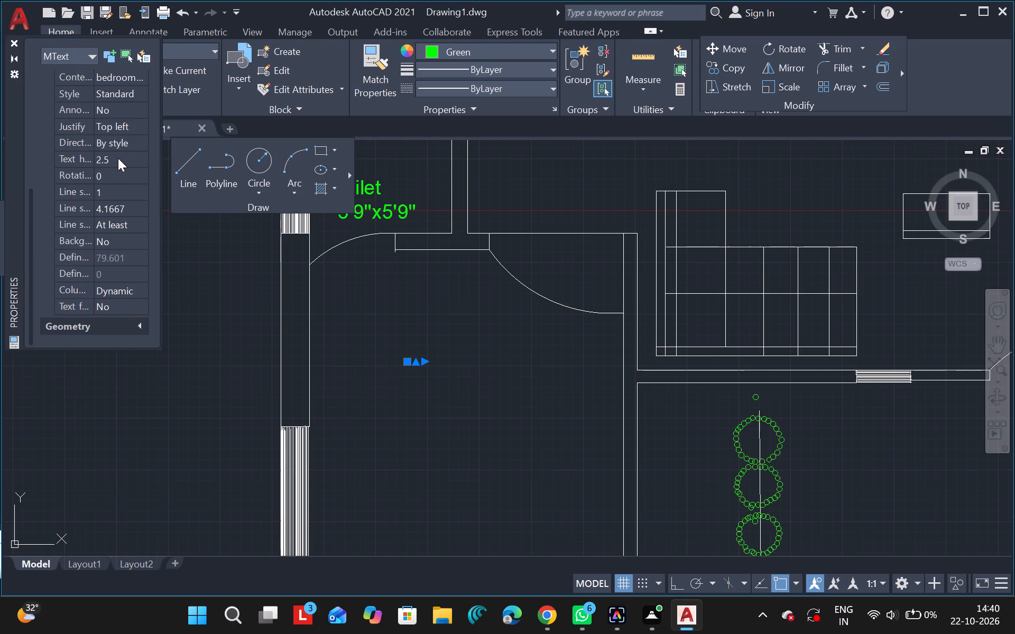
left_click(118, 158)
key("BackSpace")
type("70")
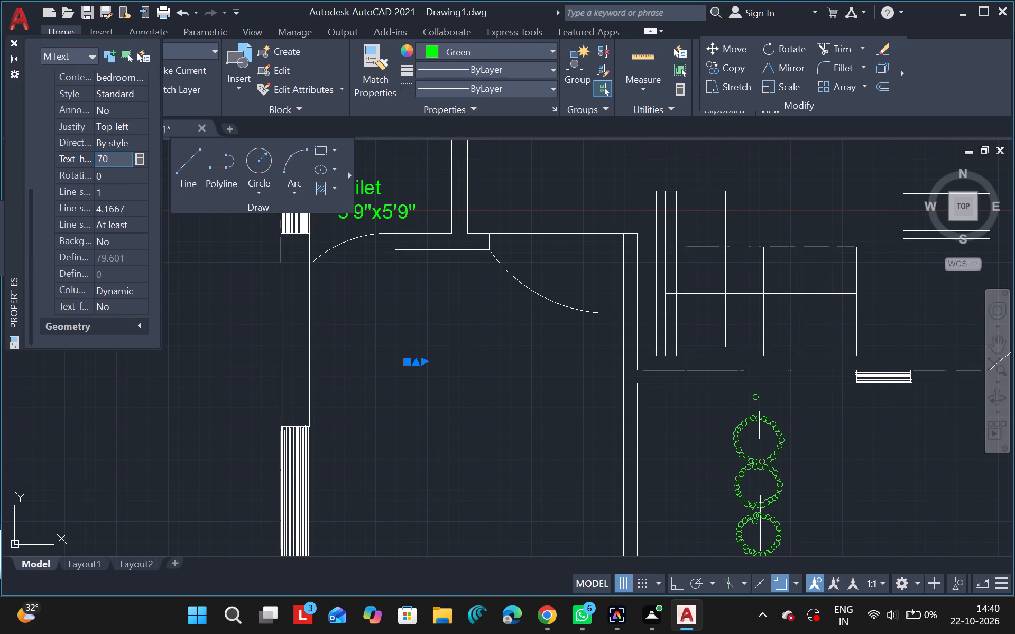
key("Return")
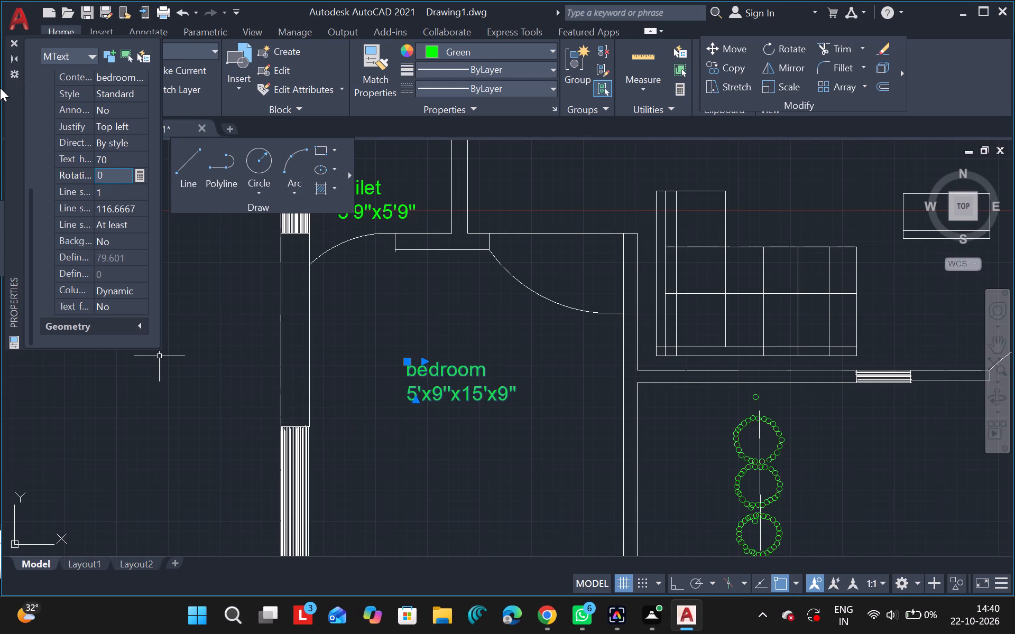
key("Escape")
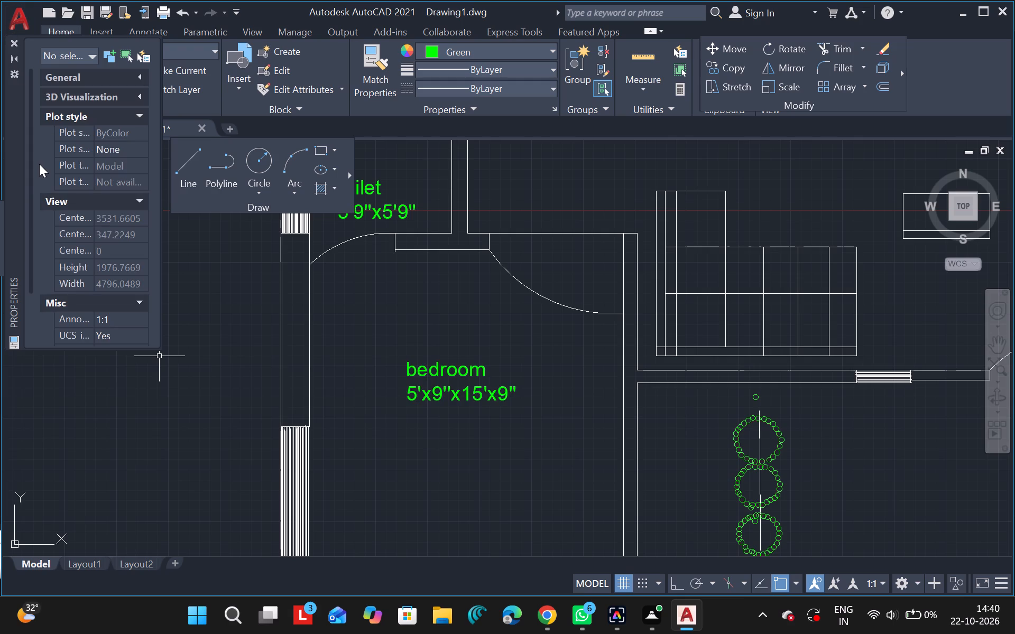
left_click(15, 48)
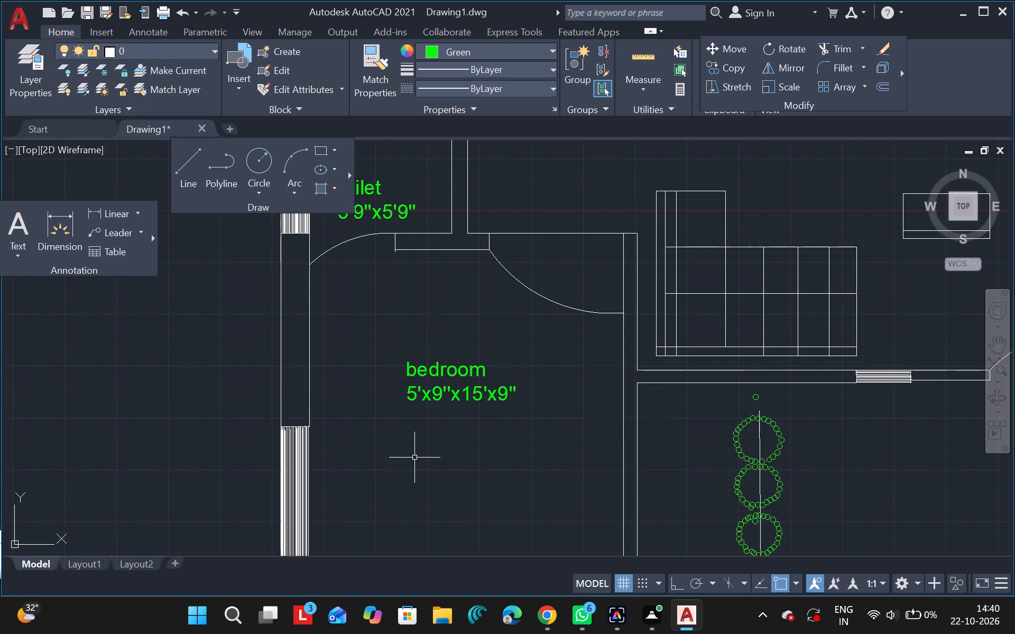
Start a multiline text label reading "protico" in the original plan's planted space beside the bedroom, just east of the vertical plant row.
scroll(414, 458, "down", 3, "ctrl")
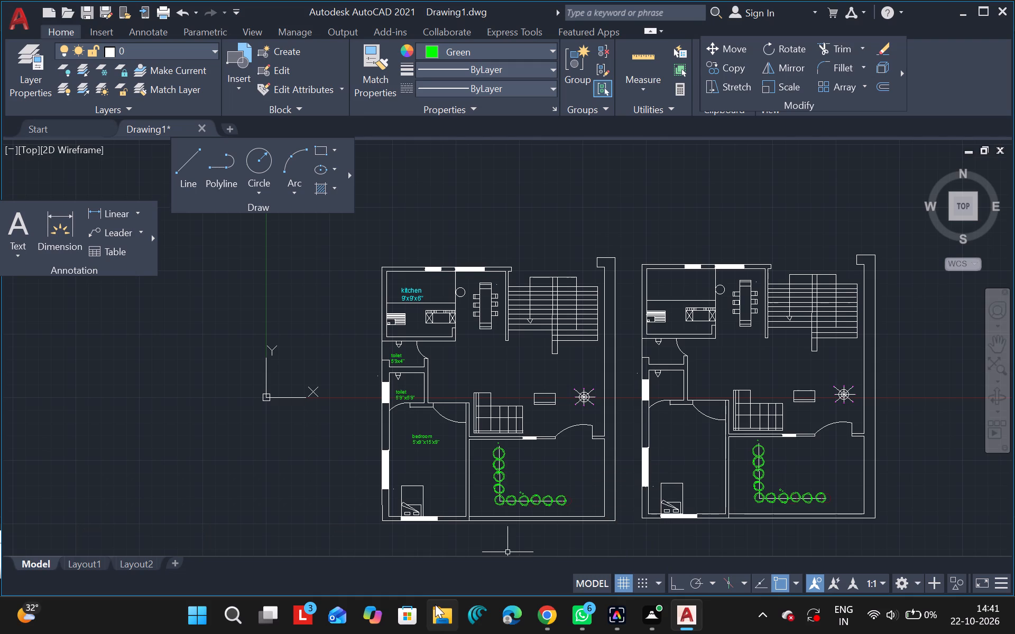
scroll(538, 471, "up", 2, "ctrl")
key("p")
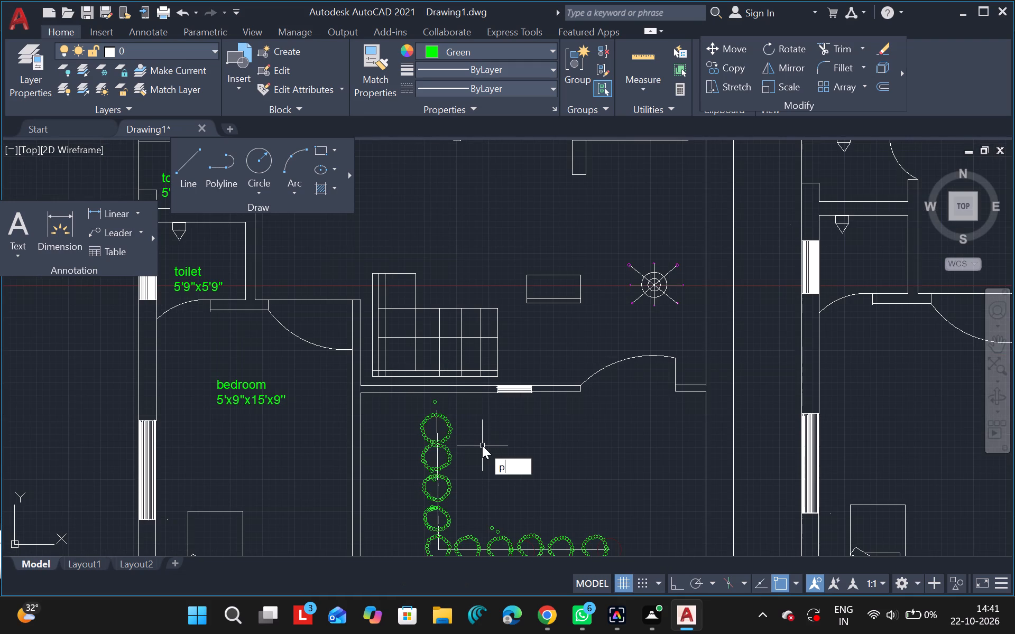
left_click(482, 445)
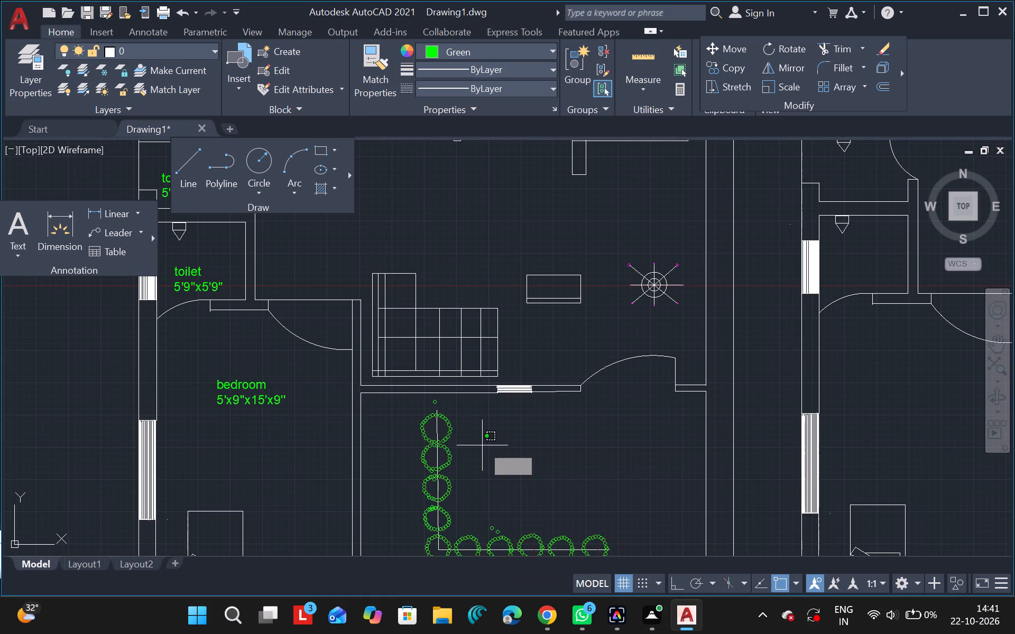
key("BackSpace")
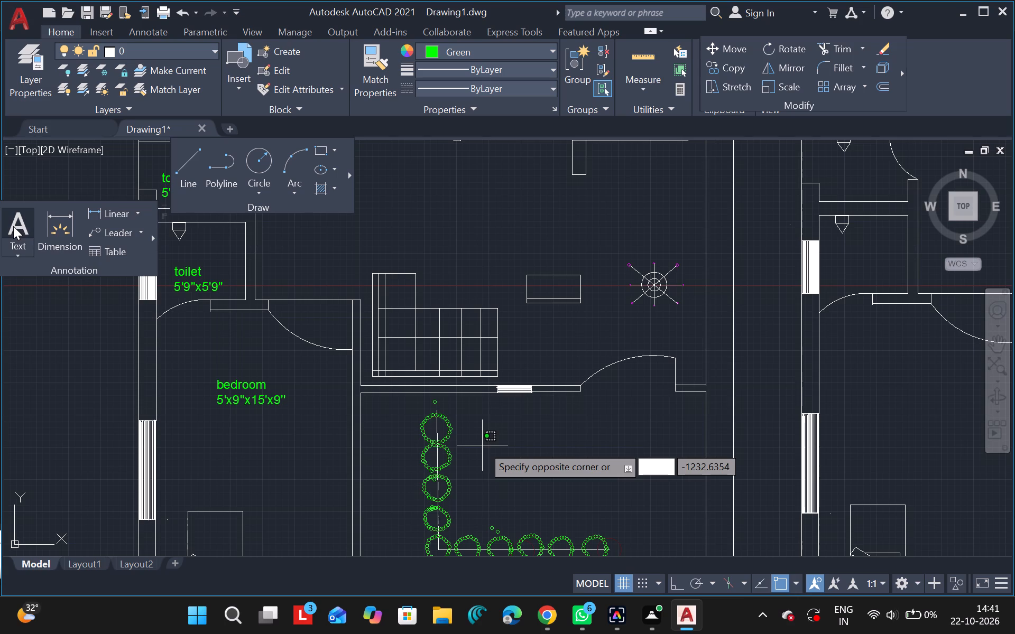
double_click(13, 226)
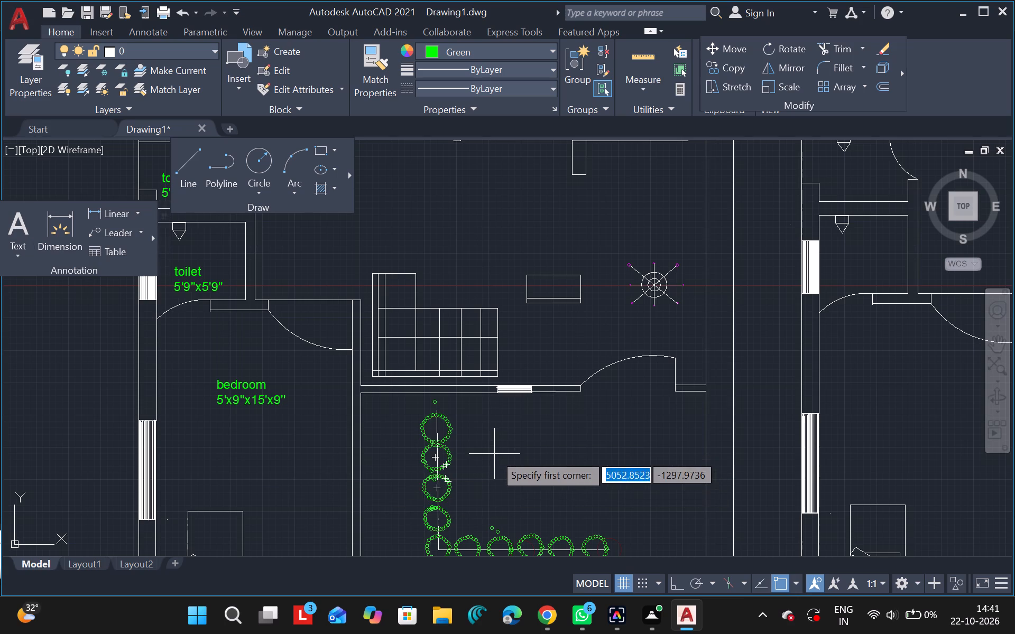
triple_click(494, 454)
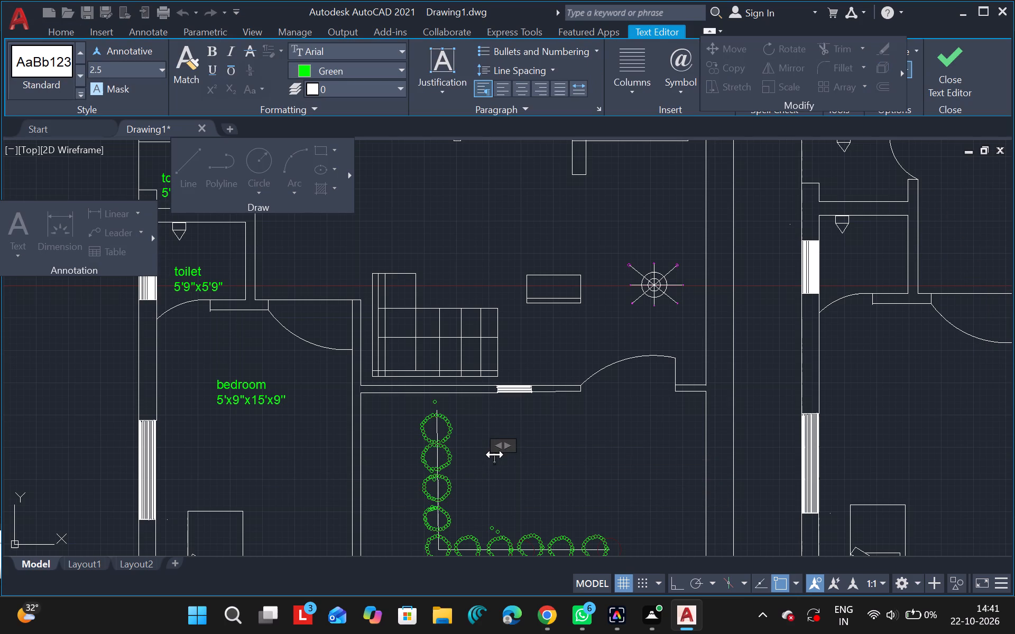
type("prot")
type("ic")
key("o")
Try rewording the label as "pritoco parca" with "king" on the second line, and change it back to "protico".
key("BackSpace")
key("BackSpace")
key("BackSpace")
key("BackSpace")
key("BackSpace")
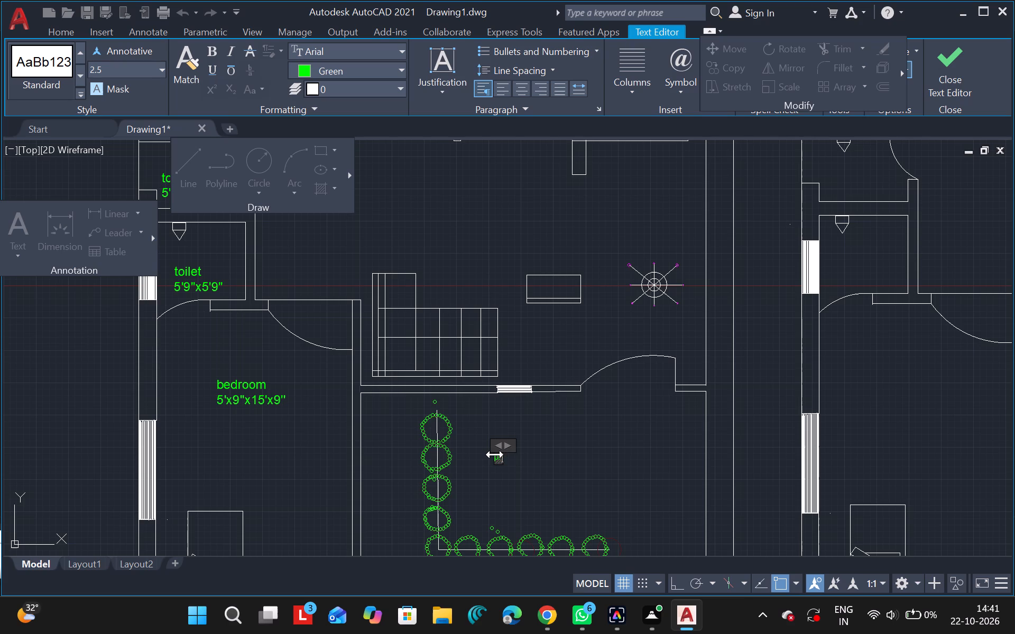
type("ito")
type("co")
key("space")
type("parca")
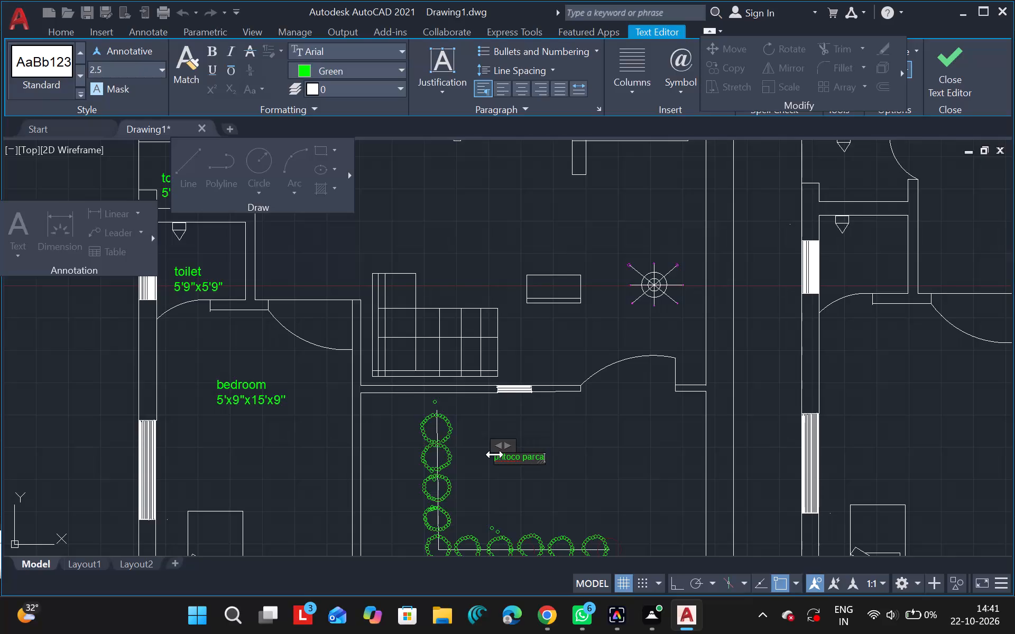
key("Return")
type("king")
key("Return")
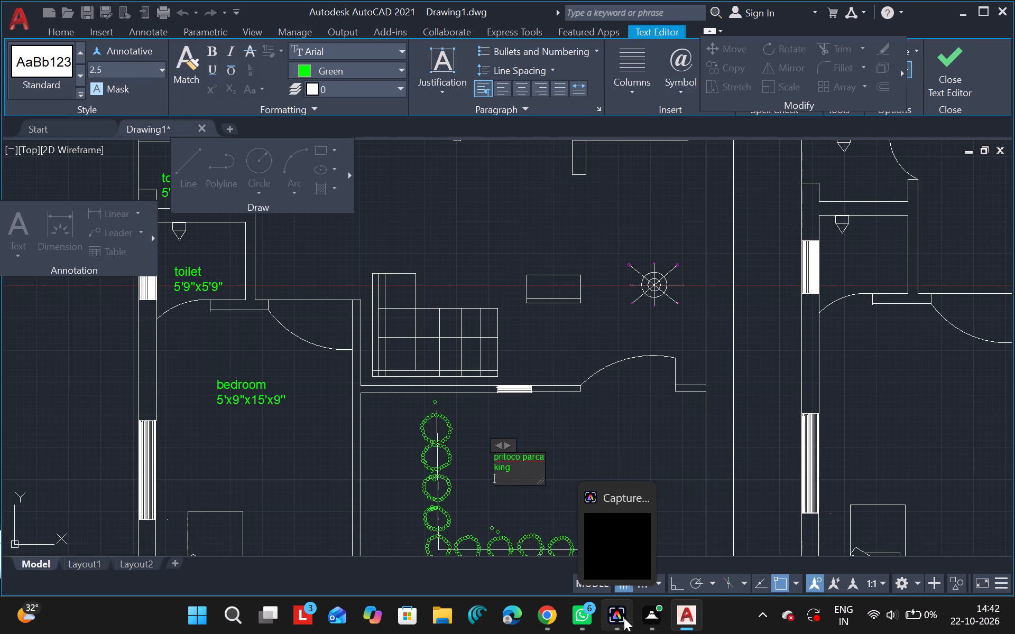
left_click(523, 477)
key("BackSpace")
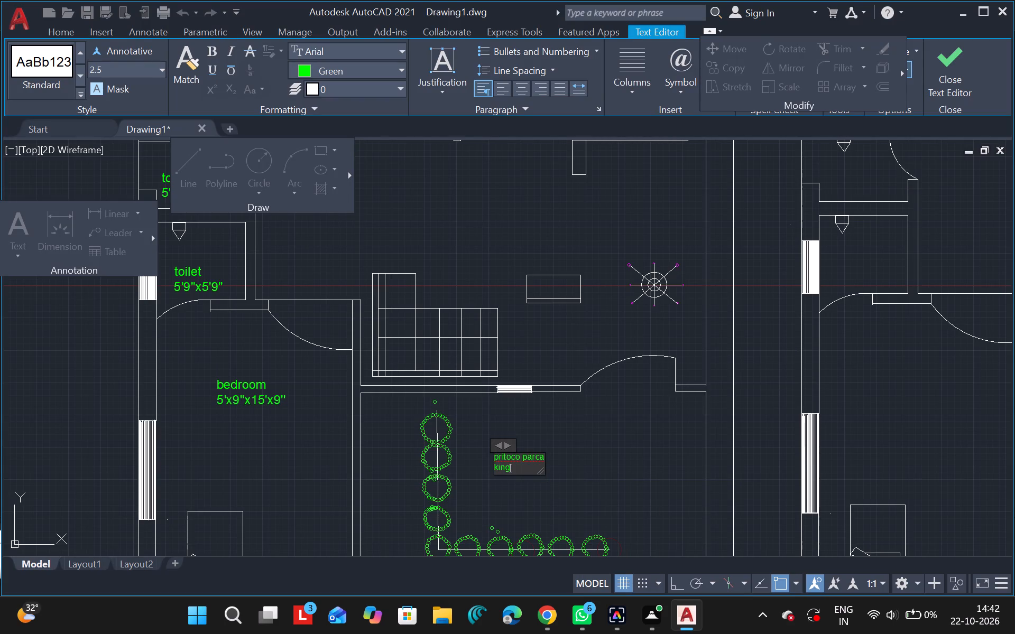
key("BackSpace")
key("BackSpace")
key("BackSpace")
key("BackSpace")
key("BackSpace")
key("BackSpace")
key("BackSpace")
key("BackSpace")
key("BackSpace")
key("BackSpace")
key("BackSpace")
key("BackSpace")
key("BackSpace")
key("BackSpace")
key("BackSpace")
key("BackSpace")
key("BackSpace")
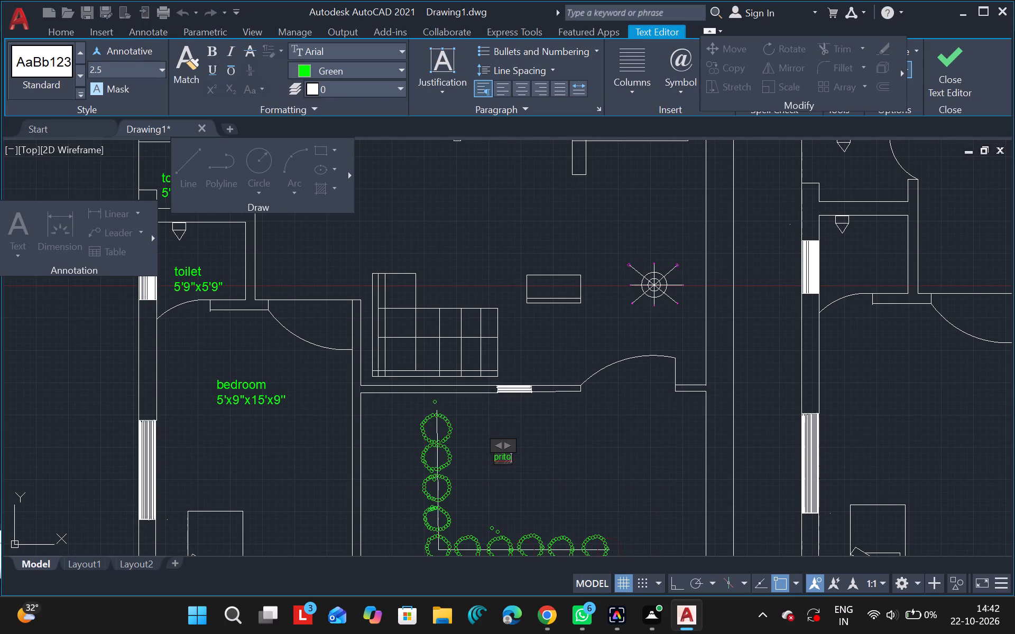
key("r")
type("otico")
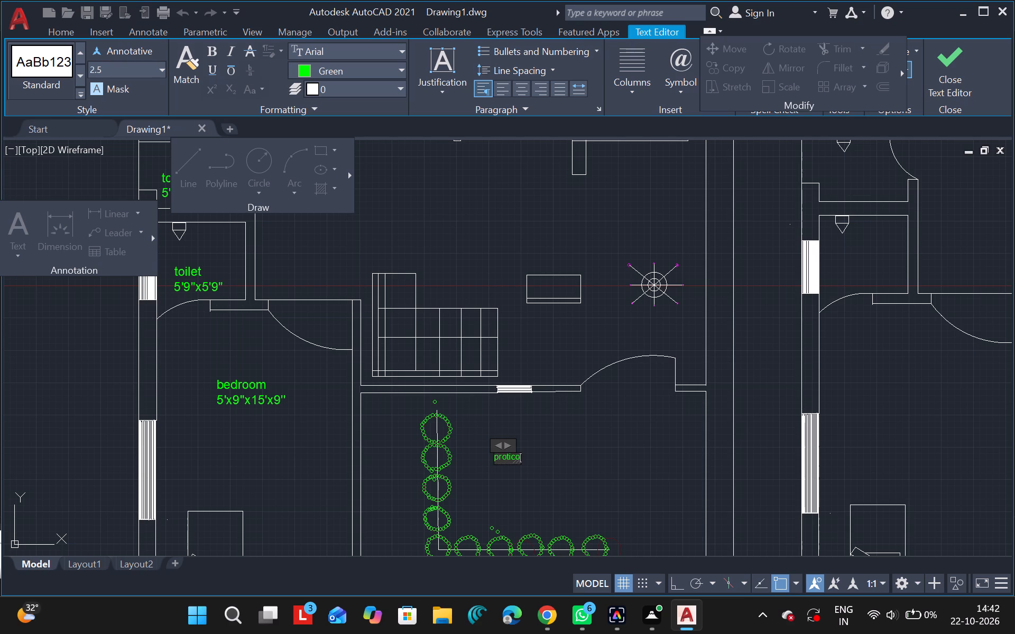
Extend the label's first line to read "protico/parcking".
type("parc")
type("ki")
type("nh")
key("BackSpace")
key("g")
key("Left")
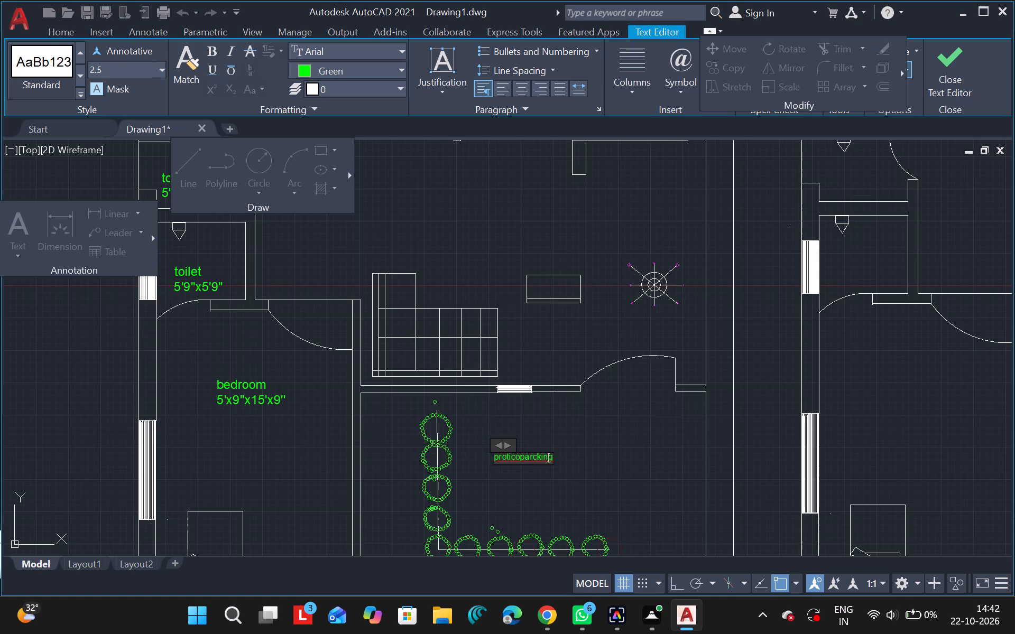
key("Left")
key("Left")
key("Left")
key("Left")
key("Left")
key("Left")
key("Left")
key("slash")
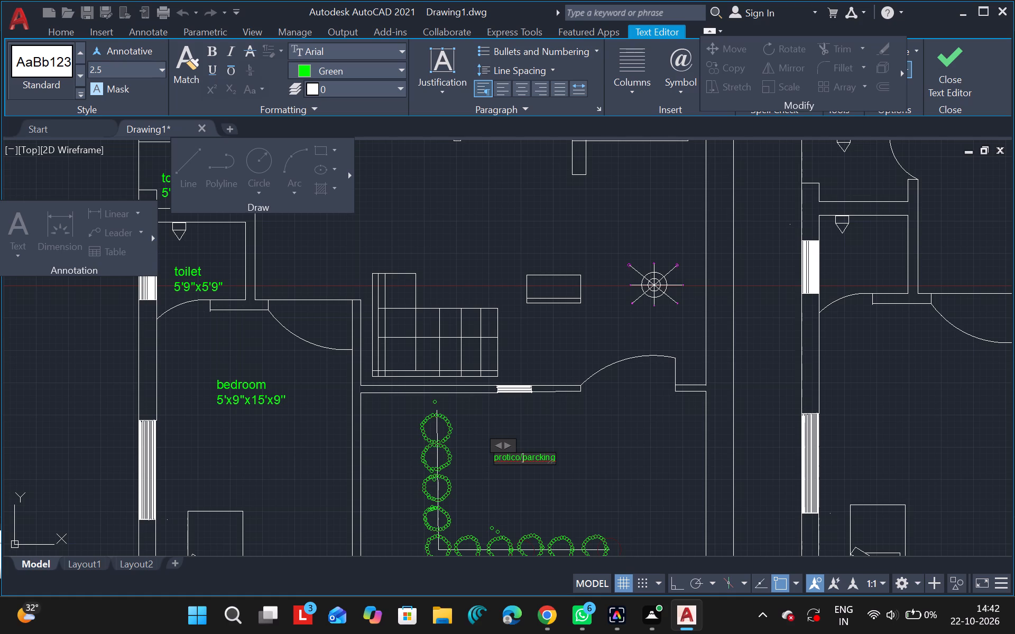
key("Right")
key("Right")
key("Right")
key("Right")
key("Right")
key("Right")
key("Right")
key("Right")
key("Right")
key("Right")
key("Right")
key("Right")
key("Right")
Add 15'x3''x12'x9'' as the second line of the planted space's label and finish the text.
key("Return")
key("1")
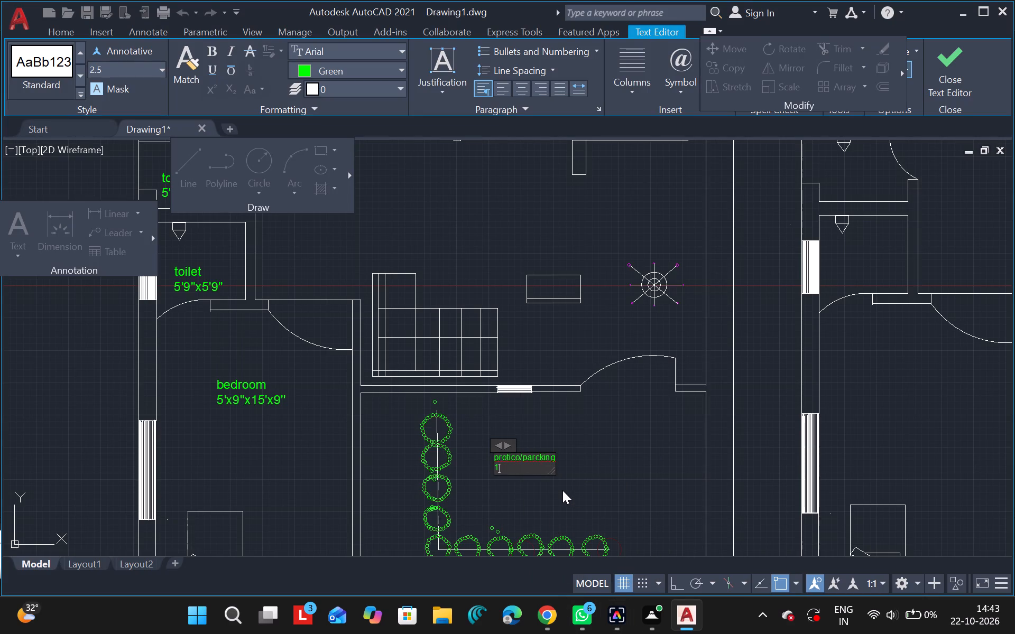
key("5")
key("apostrophe")
key("x")
key("3")
type("''")
key("x")
type("12")
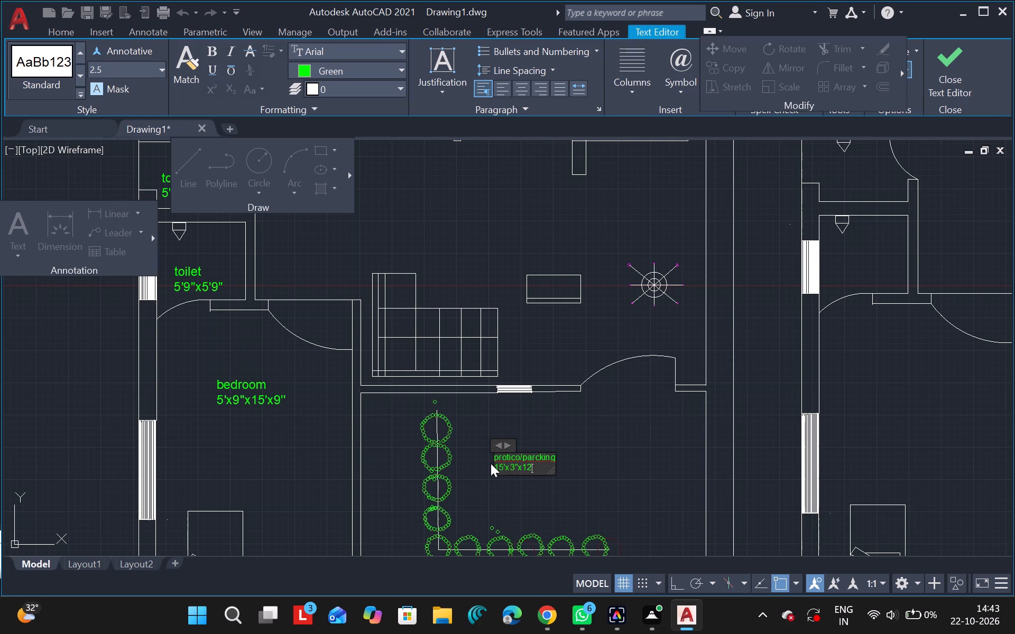
key("apostrophe")
key("x")
key("9")
type("''")
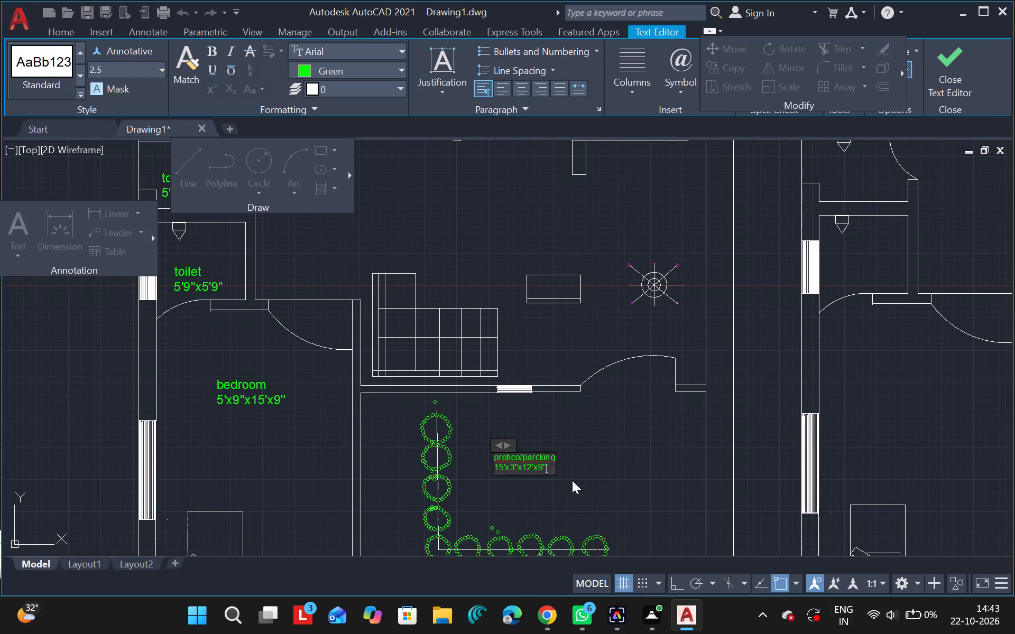
left_click(572, 480)
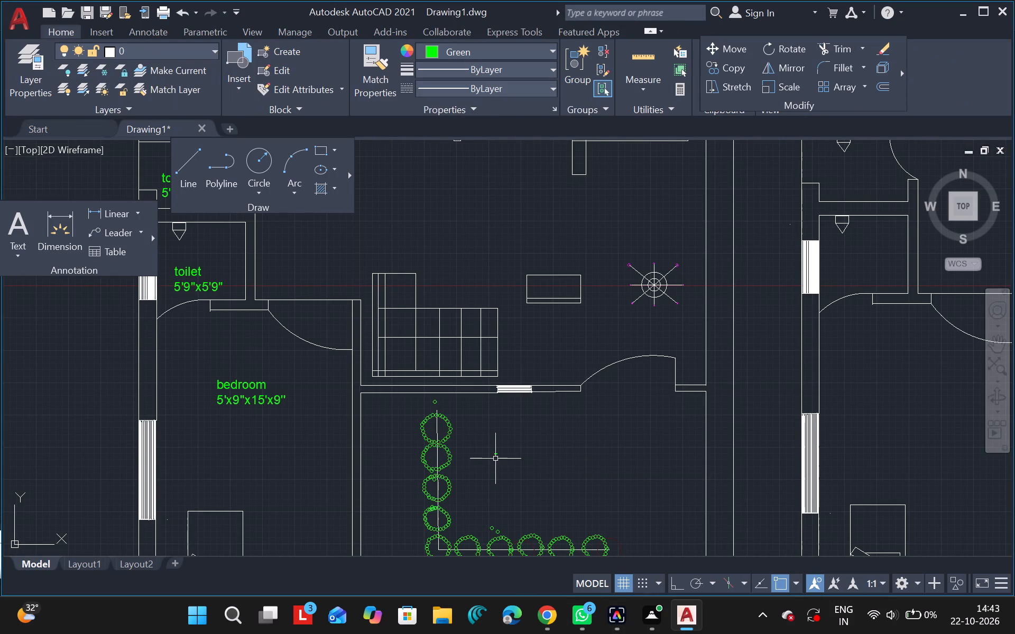
Set the text height of the protico/parcking label in the original plan to 70.
left_click(496, 453)
type("pr")
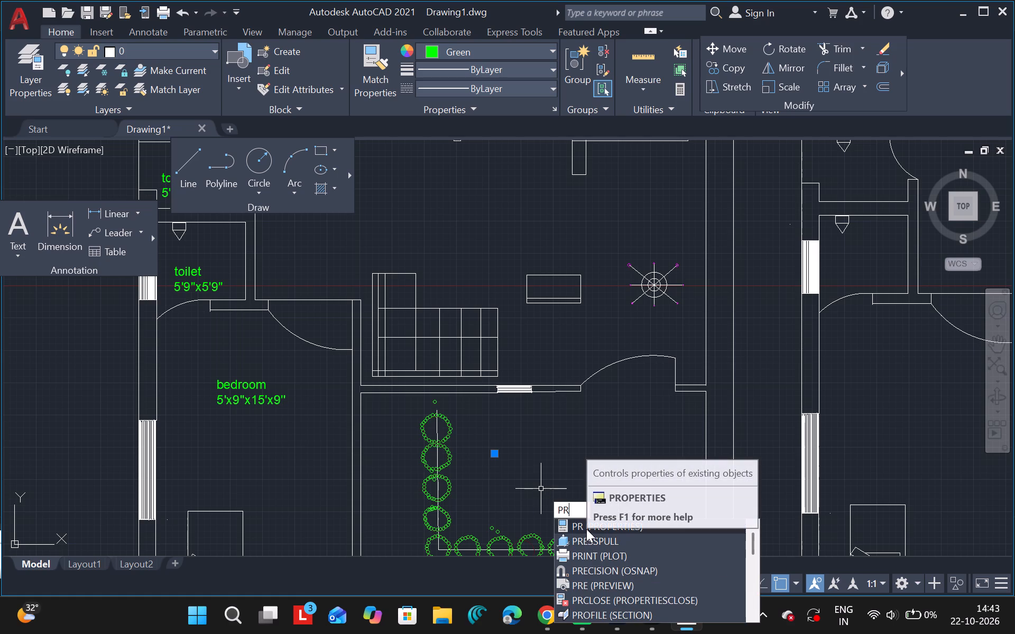
double_click(576, 525)
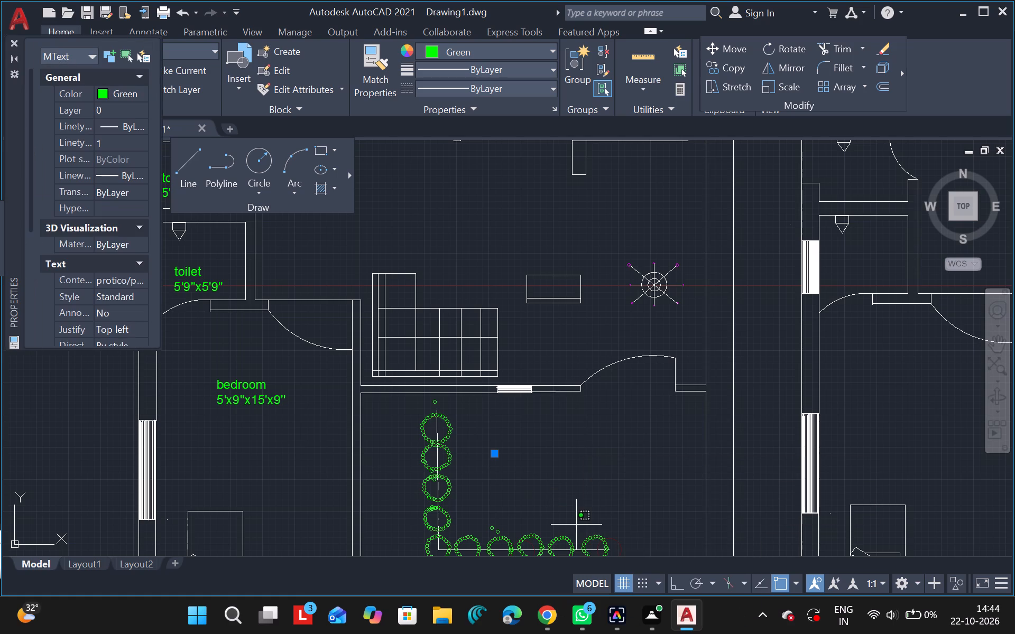
key("Escape")
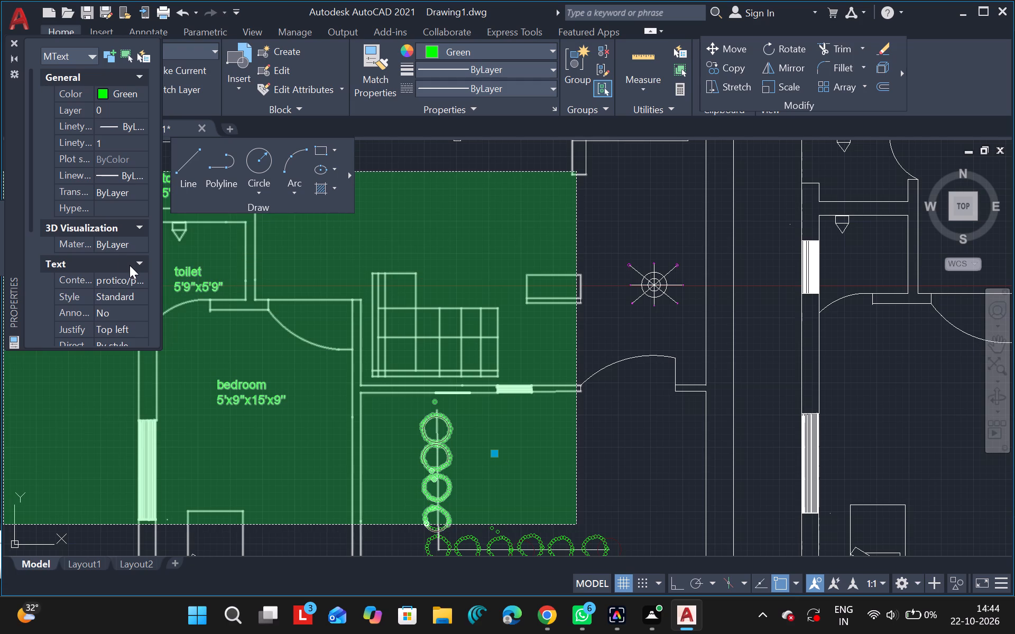
left_click(26, 238)
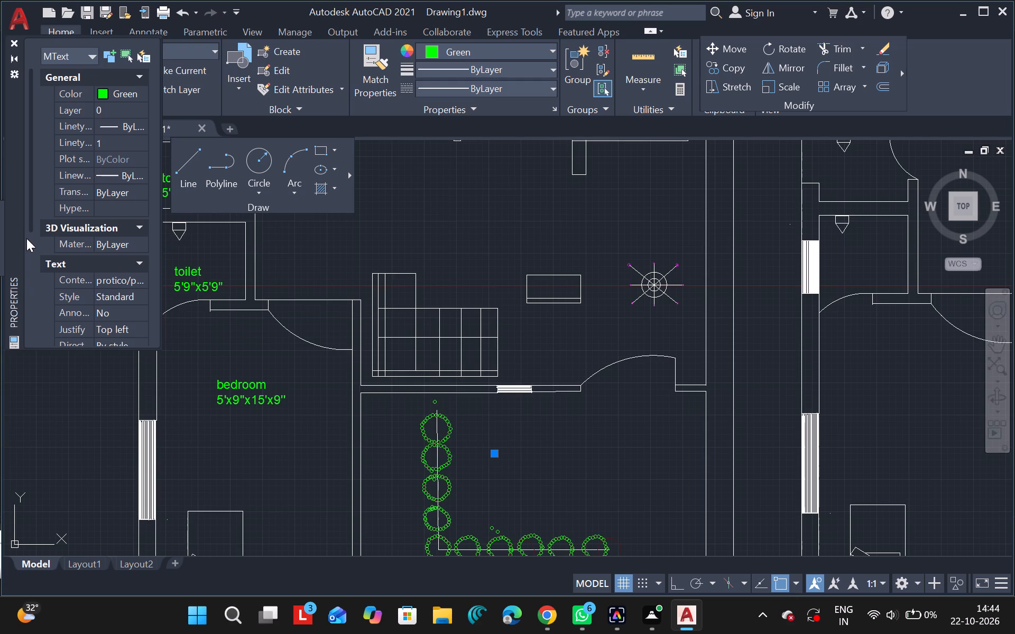
left_click_drag(26, 238, 27, 248)
left_click(27, 248)
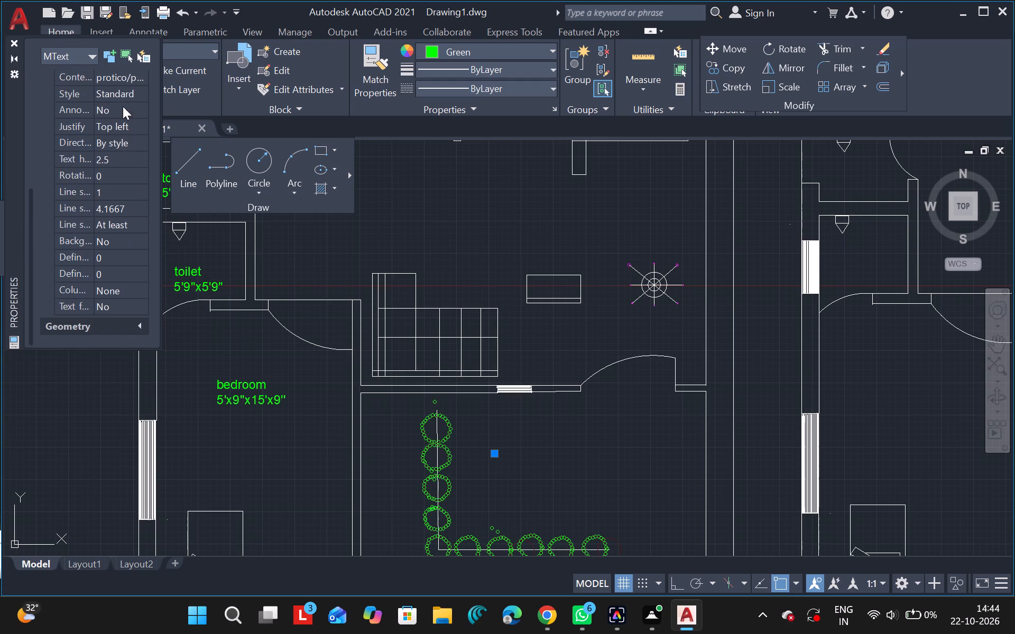
left_click(117, 161)
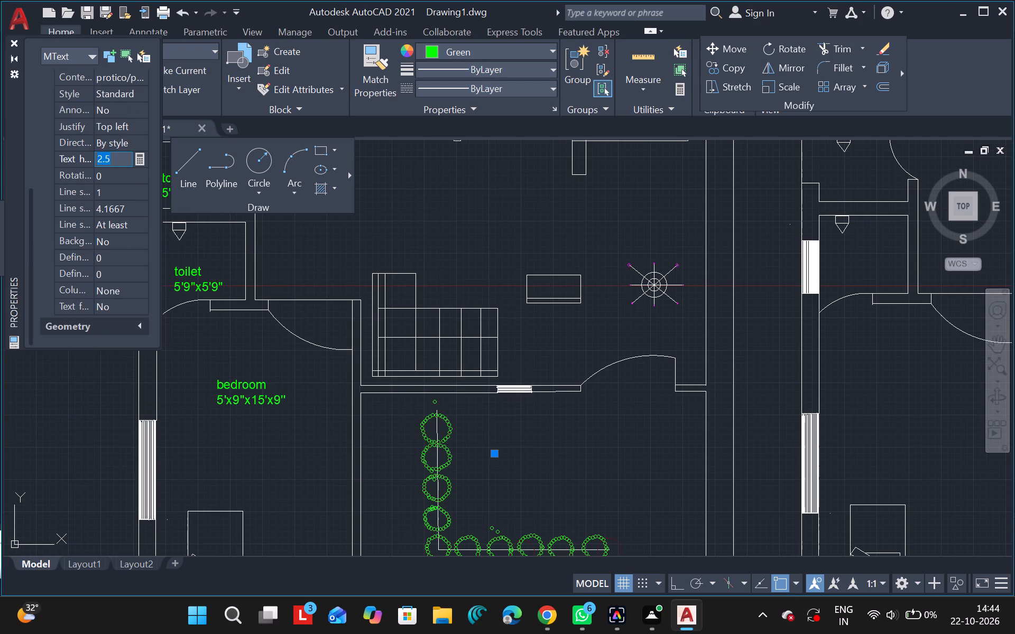
key("BackSpace")
type("70")
key("Return")
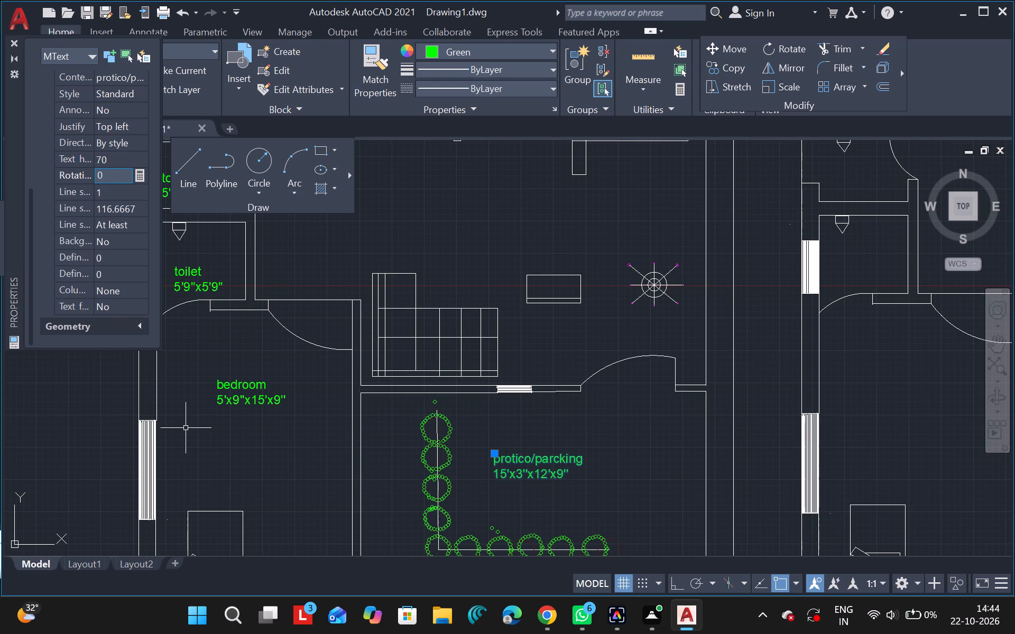
key("Escape")
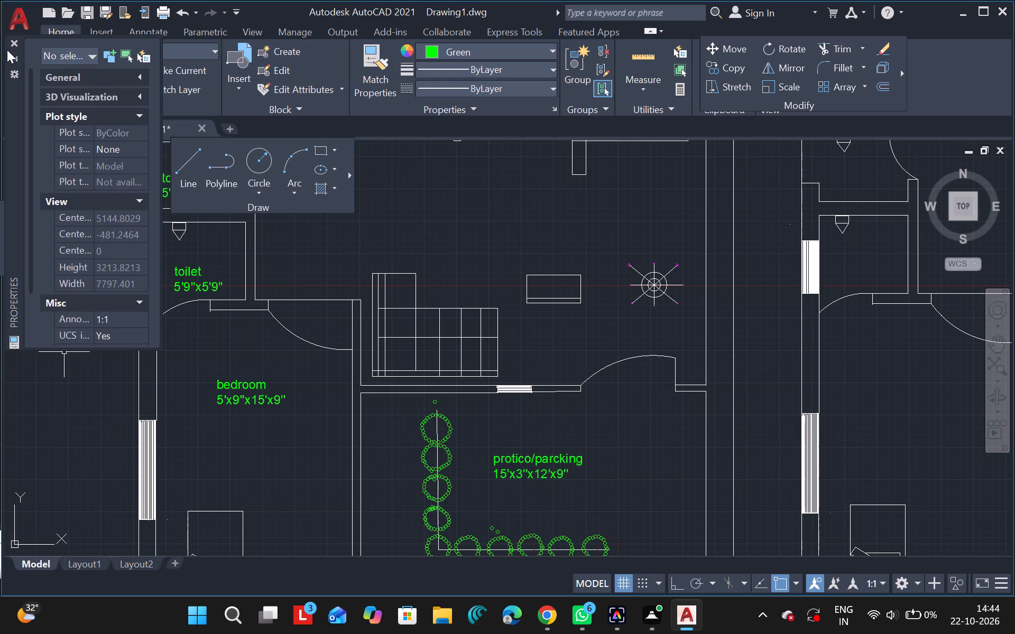
left_click(8, 39)
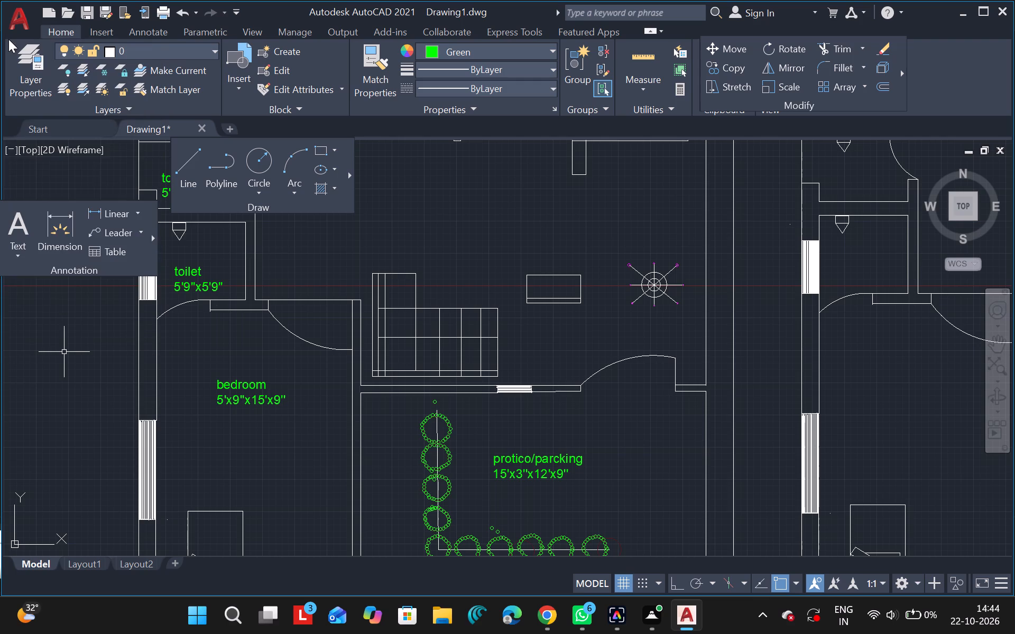
Delete the stray small green circles above the vertical and horizontal plant rows in the original plan's portico.
left_click(436, 401)
left_click_drag(492, 529, 497, 533)
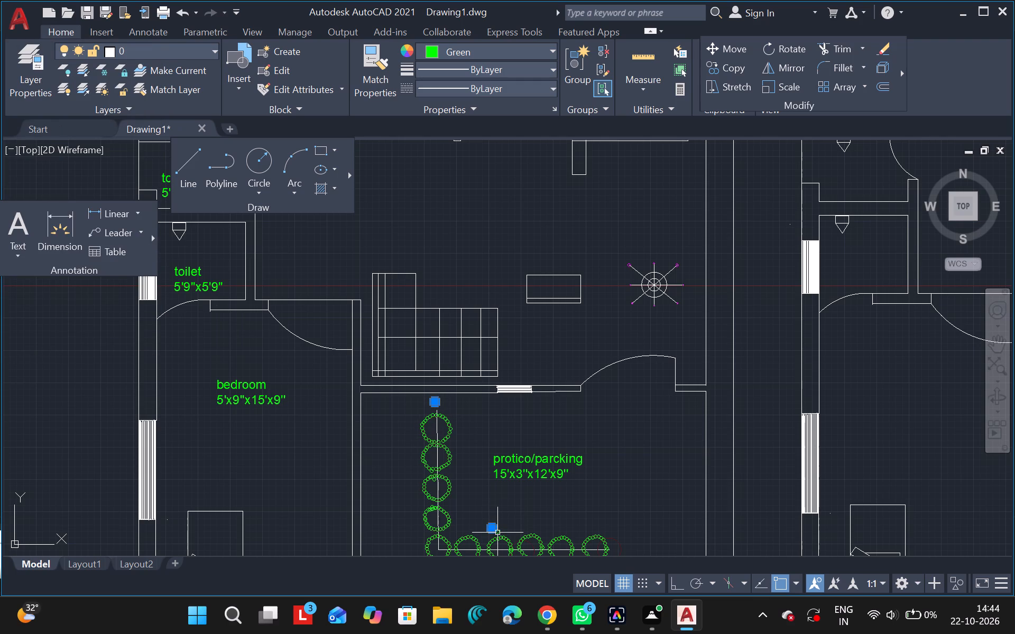
left_click_drag(497, 533, 499, 530)
left_click(499, 530)
key("Delete")
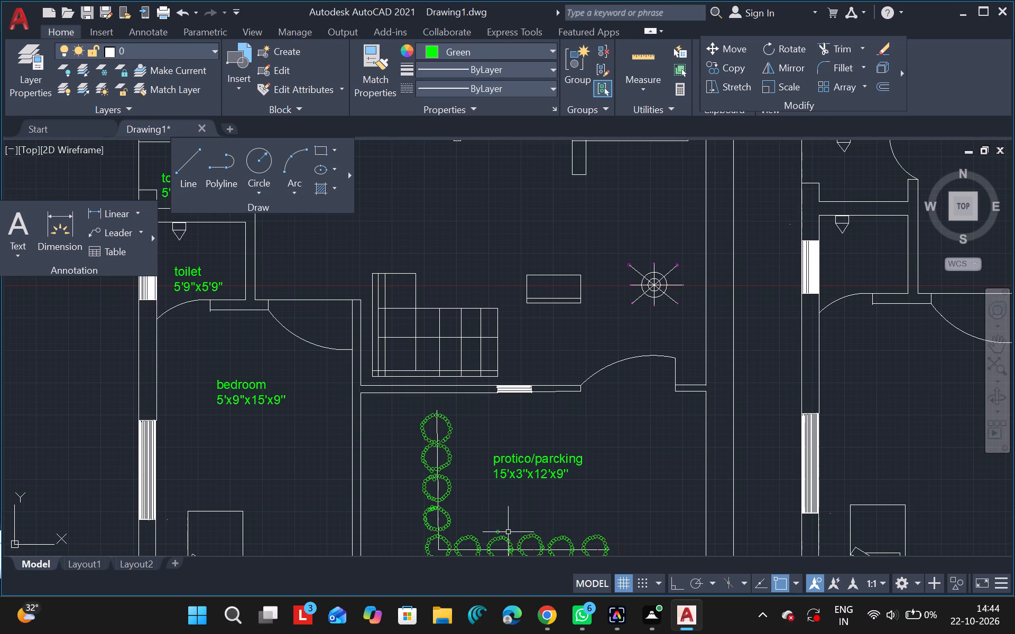
Delete overlapping copies of the leftover small circle just above the horizontal plant row in the original plan.
scroll(508, 532, "down", 1)
scroll(508, 532, "up", 7, "ctrl")
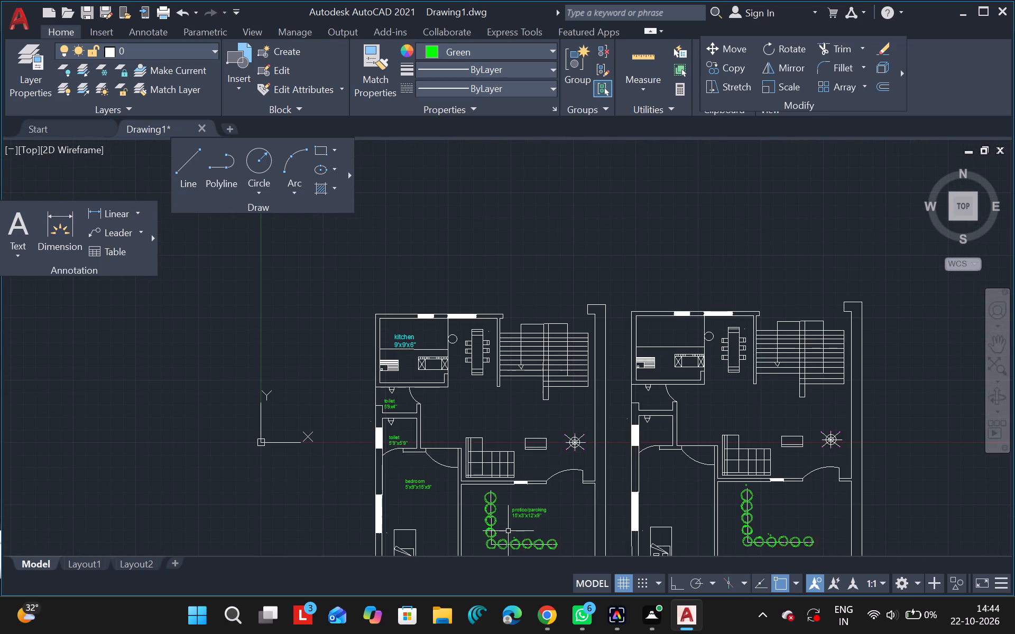
scroll(508, 531, "up", 3, "ctrl")
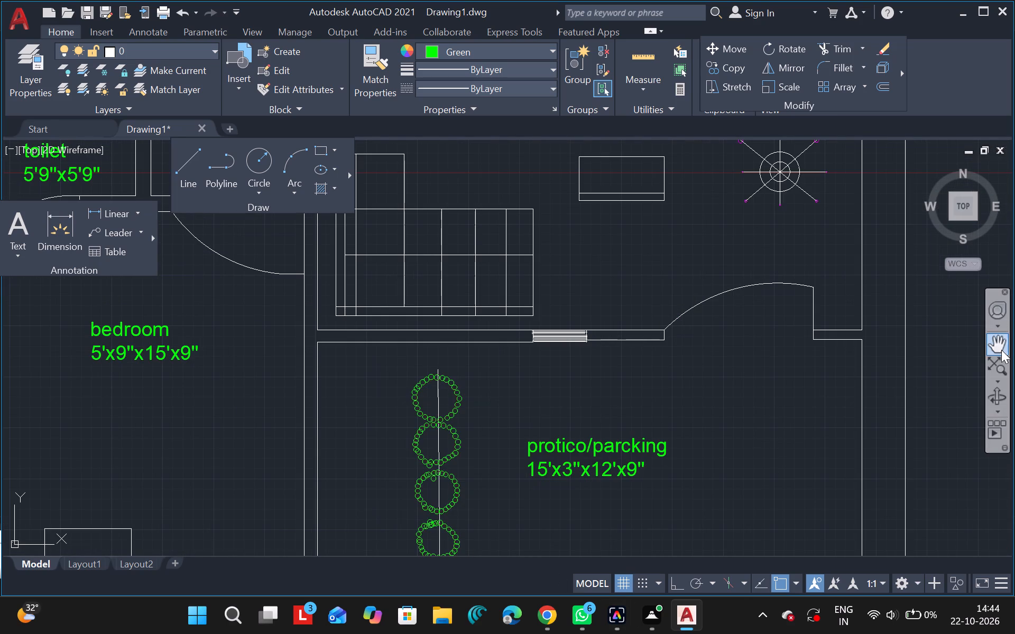
left_click(1001, 350)
left_click_drag(768, 453, 724, 337)
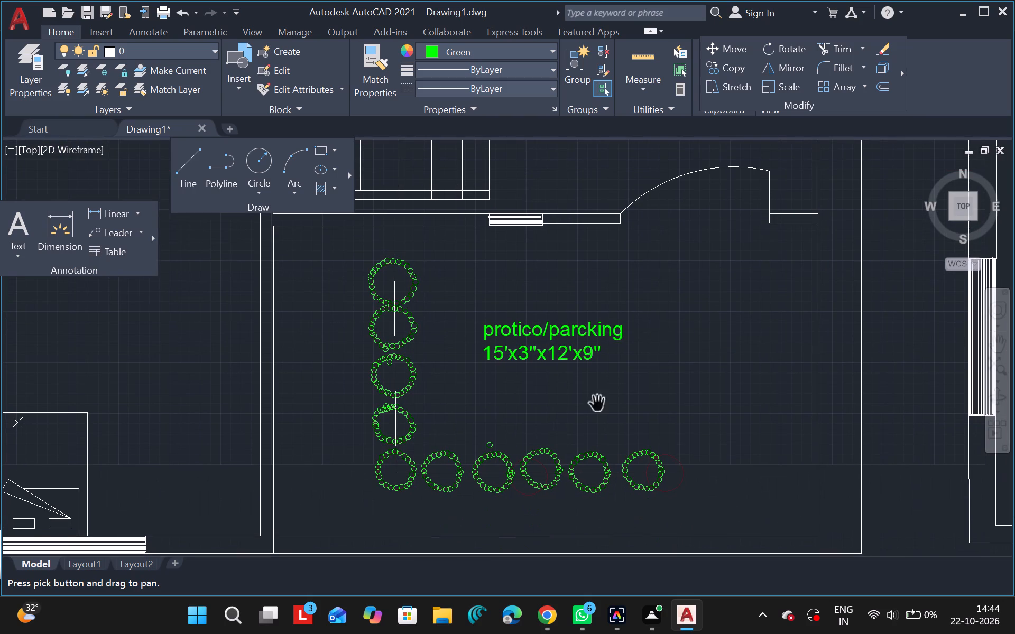
key("Escape")
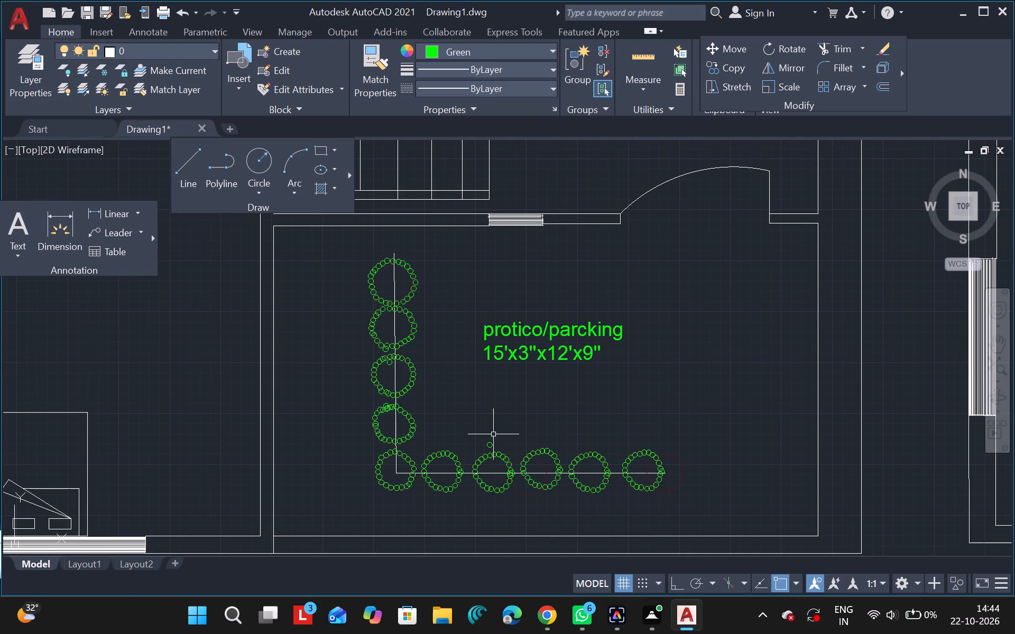
left_click(491, 442)
key("Delete")
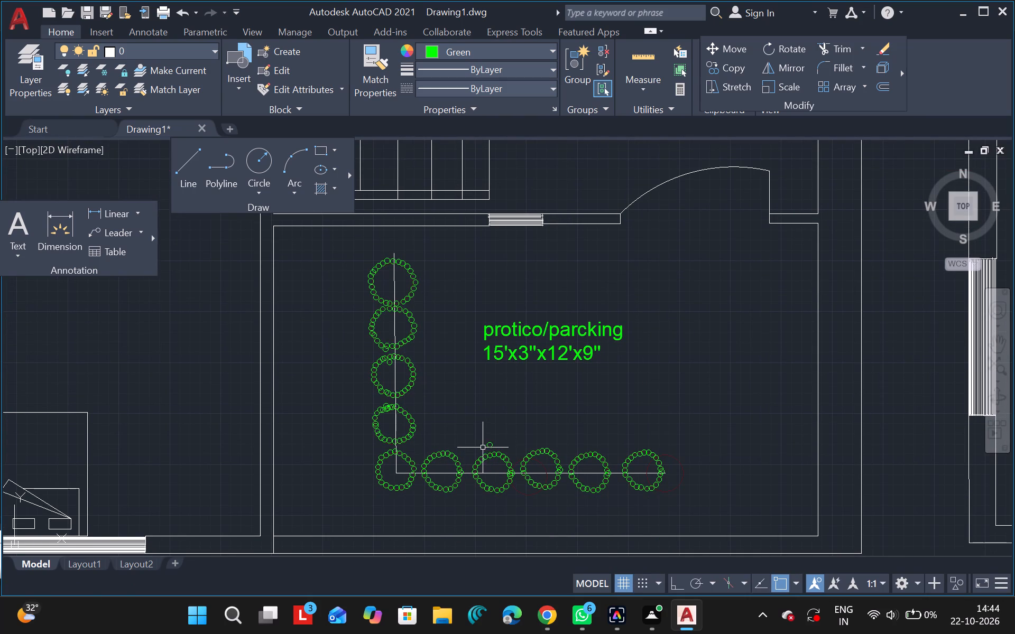
left_click(493, 445)
key("Delete")
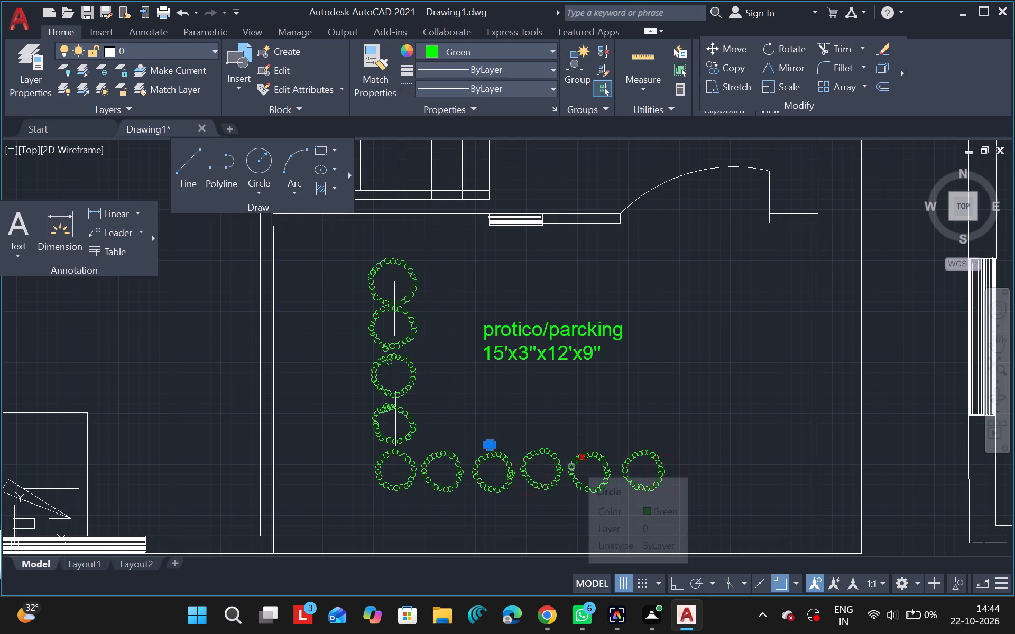
key("Delete")
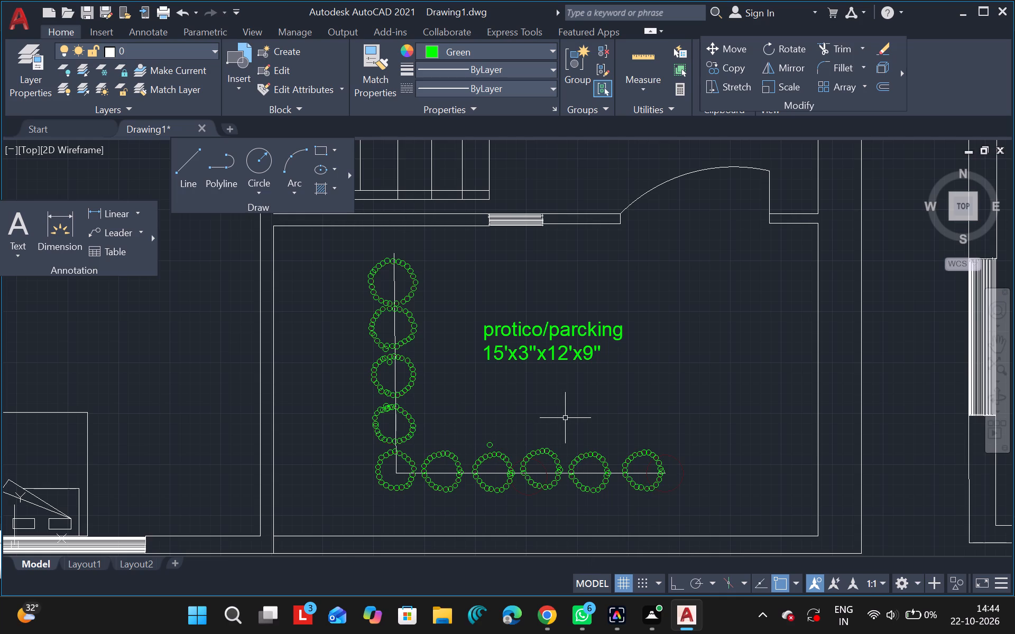
Use Trim on the overlapping stray small circles above the original plan's horizontal plant row.
type("tr")
left_click_drag(612, 450, 489, 443)
left_click(489, 443)
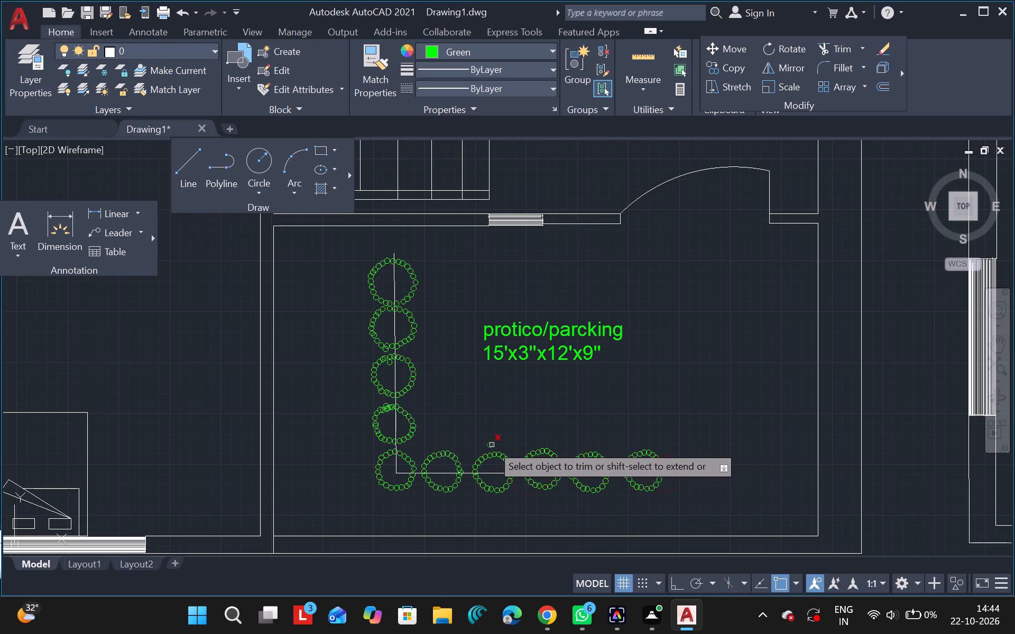
left_click(488, 445)
triple_click(488, 445)
left_click(488, 445)
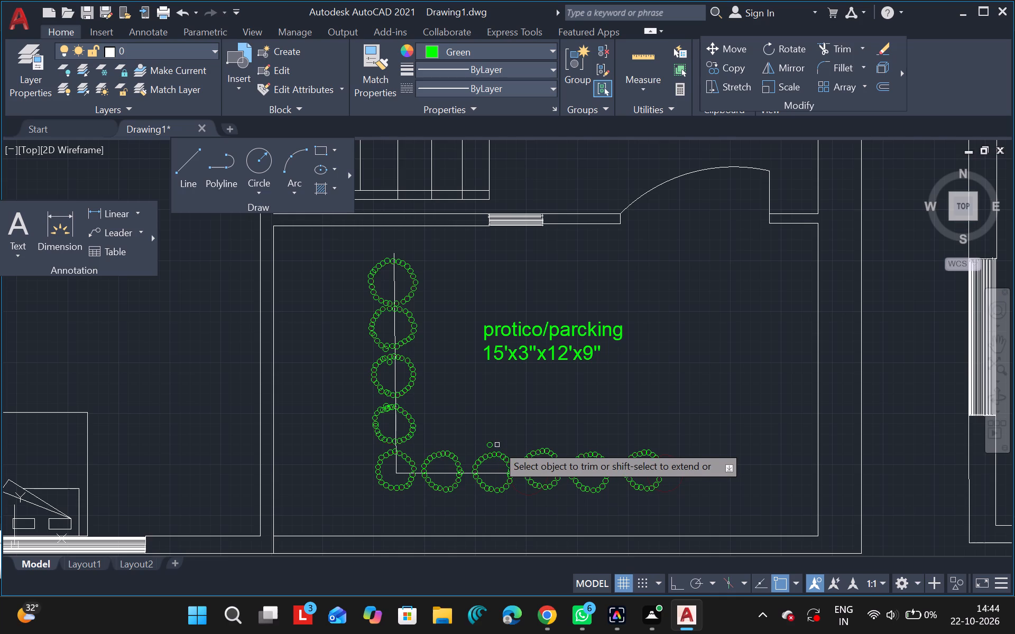
scroll(490, 446, "up", 4, "ctrl")
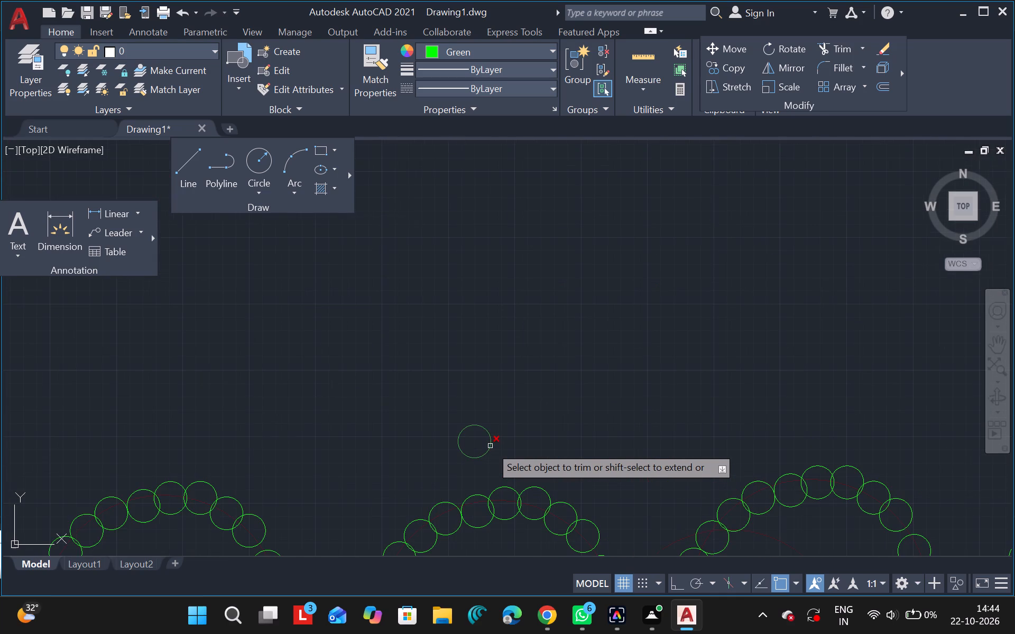
triple_click(491, 452)
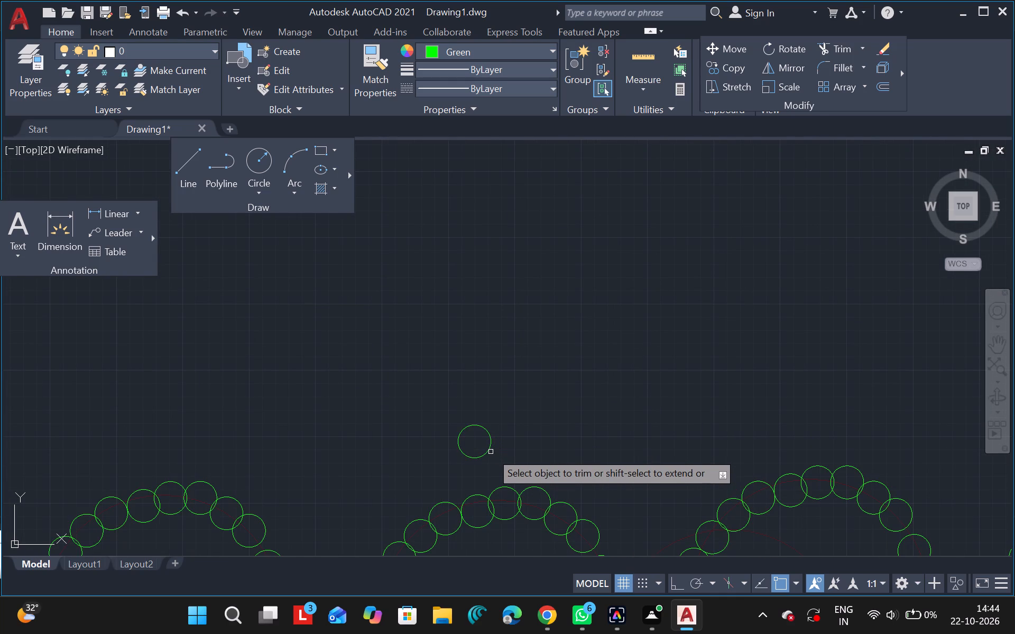
triple_click(489, 451)
left_click(489, 451)
left_click_drag(489, 451, 510, 474)
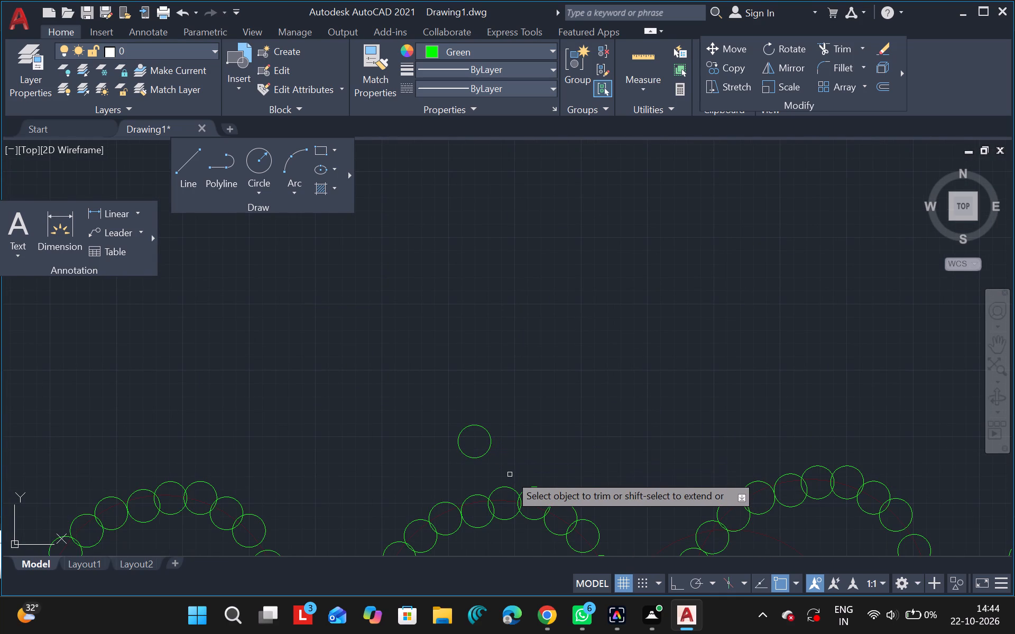
key("Escape")
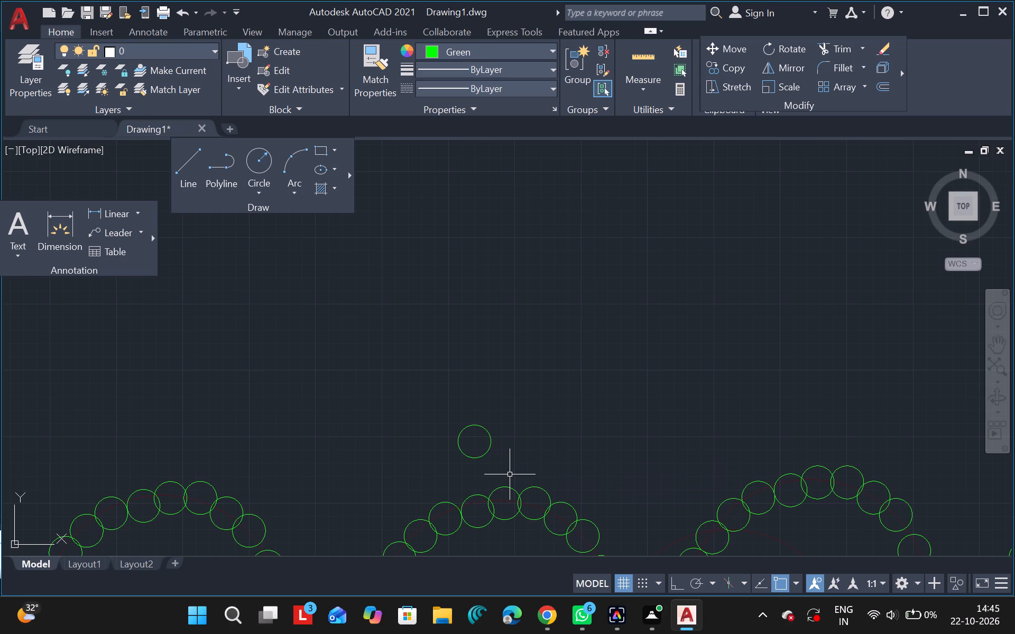
Delete the remaining overlapping stray small circles above the original plan's horizontal plant row.
left_click(472, 458)
key("Delete")
left_click(489, 446)
key("Delete")
Add a two-line multiline text label in the original plan's living space reading living room and 15x13'6''.
scroll(489, 446, "down", 1)
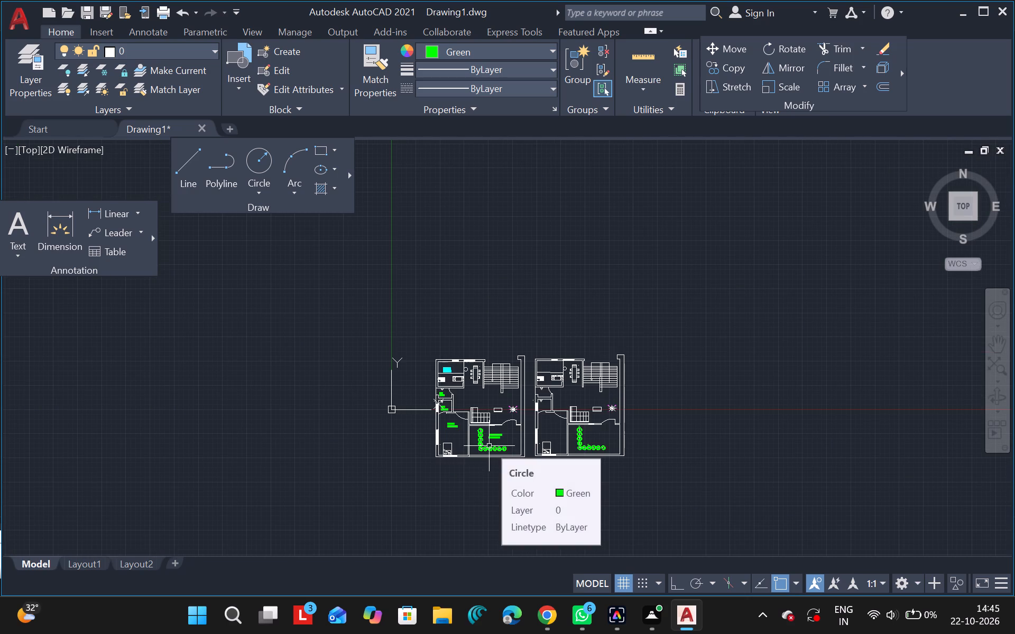
scroll(489, 446, "up", 3, "ctrl")
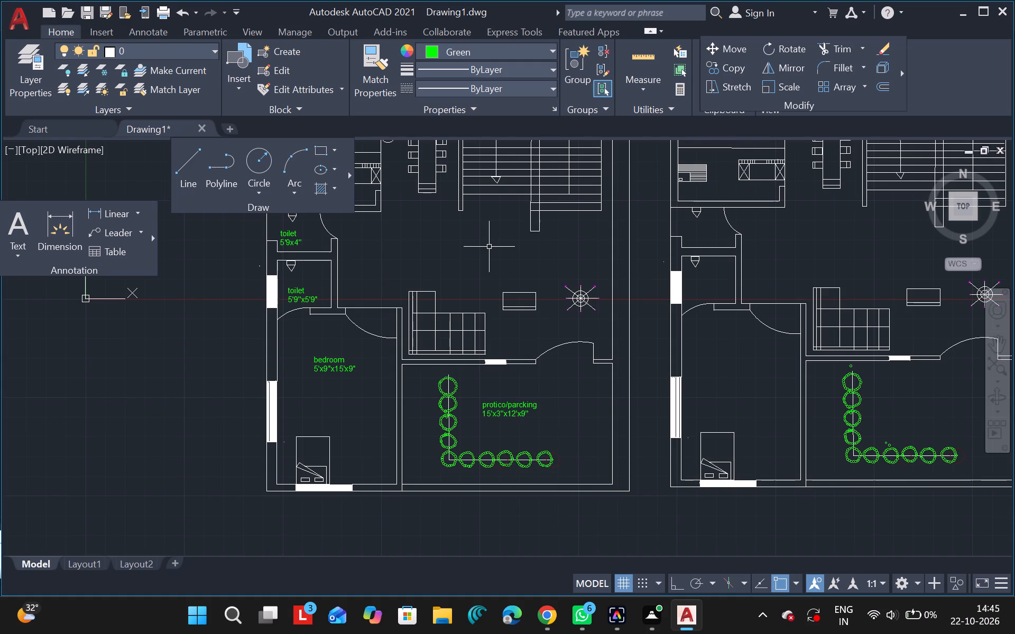
double_click(14, 243)
left_click(21, 213)
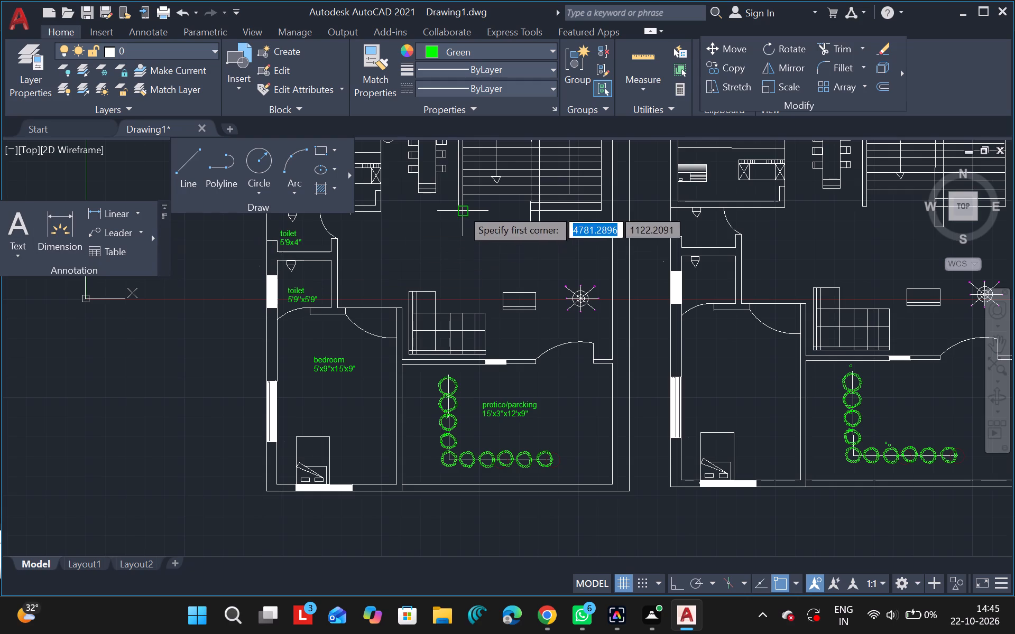
double_click(412, 228)
double_click(412, 229)
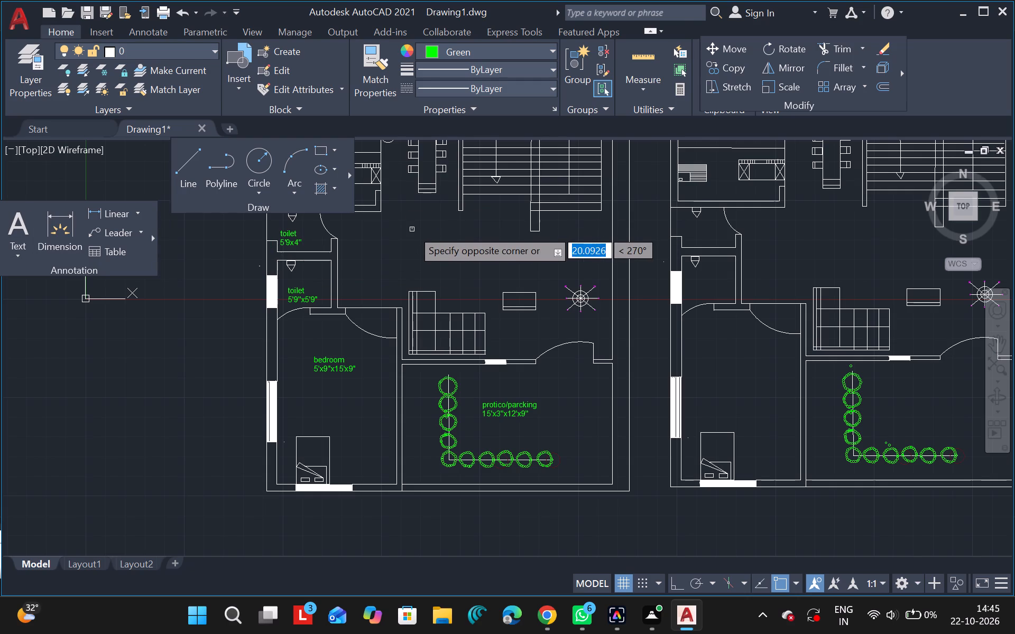
type("living room")
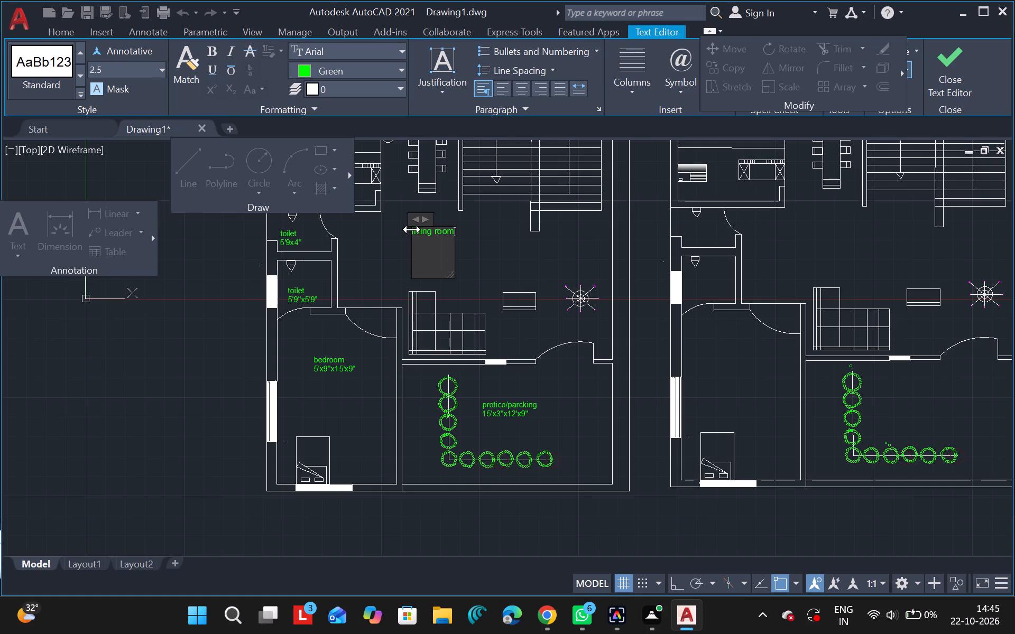
key("Return")
key("1")
key("5")
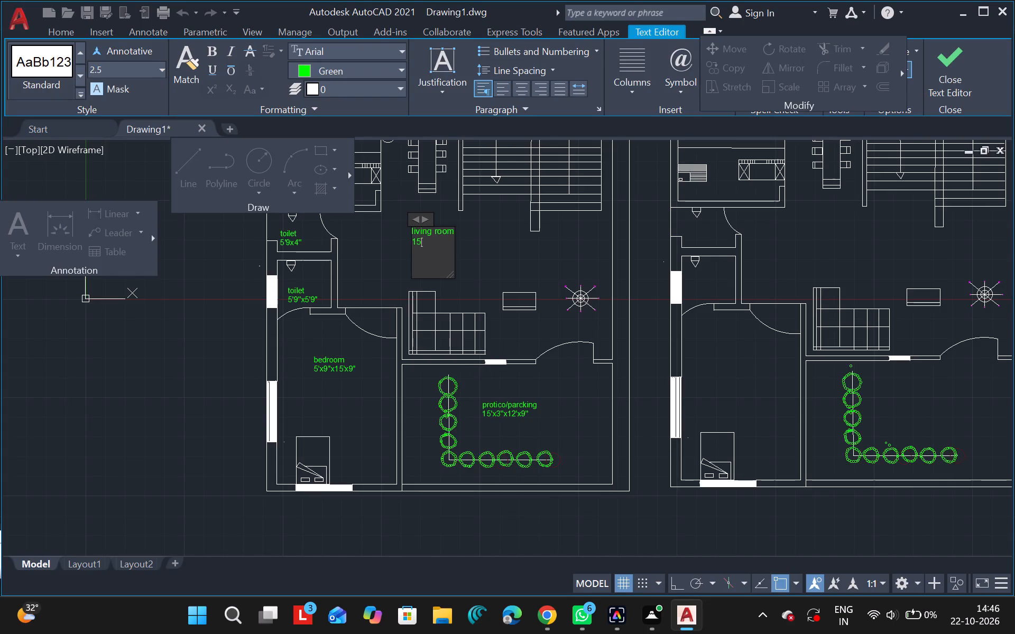
key("x")
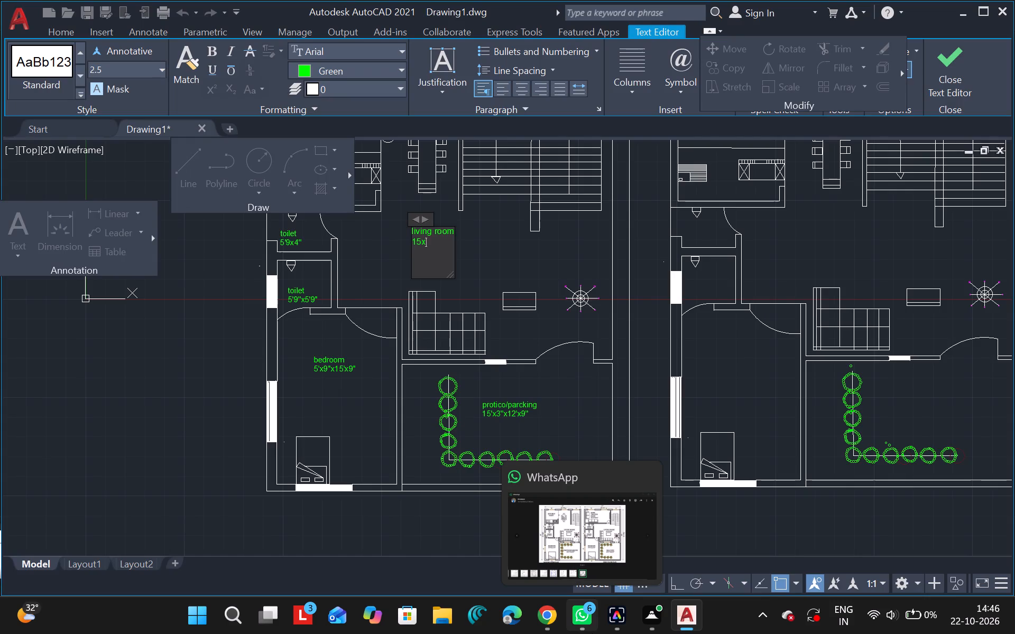
key("1")
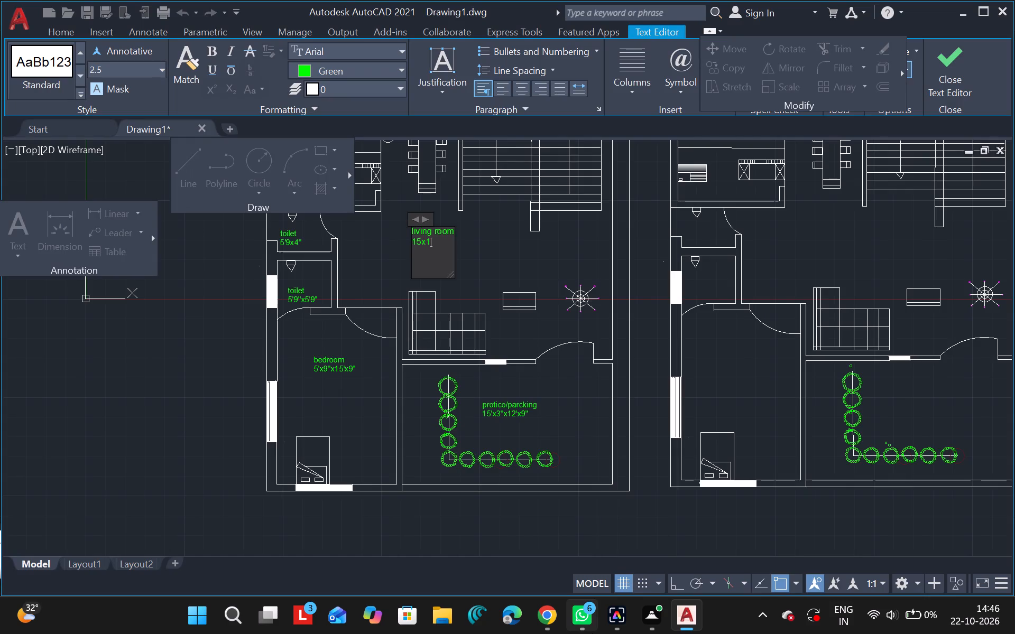
key("3")
key("apostrophe")
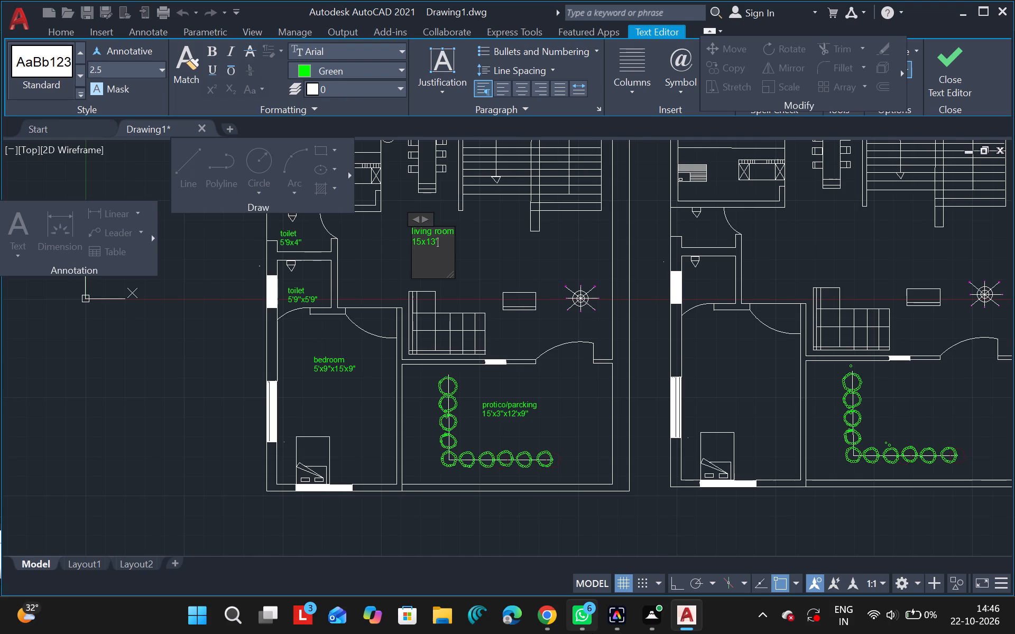
key("6")
type("''")
left_click(178, 427)
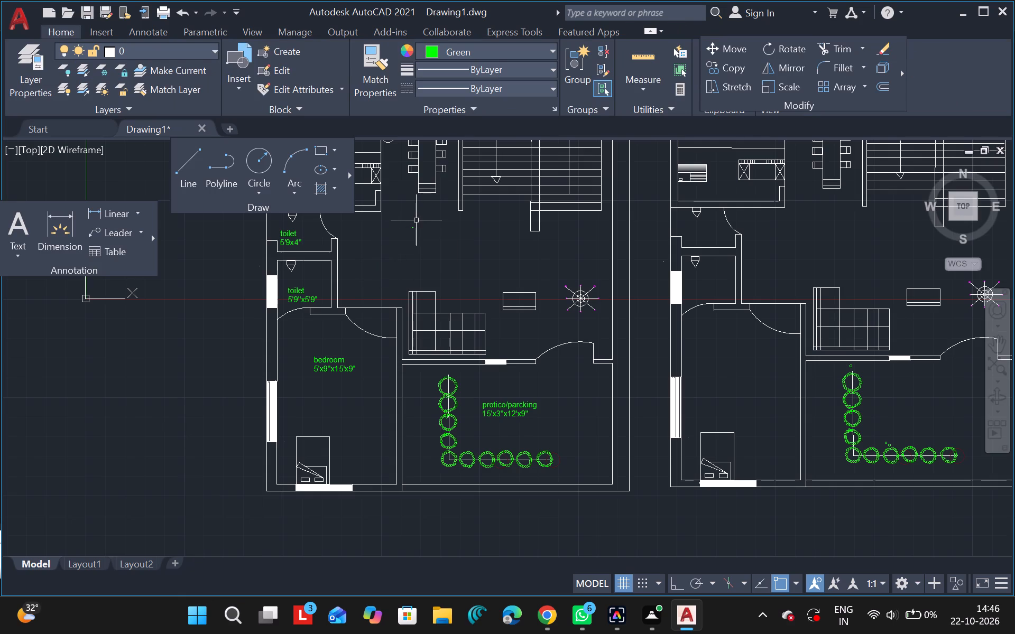
Set the text height of the original plan's living room label to 70.
left_click(412, 225)
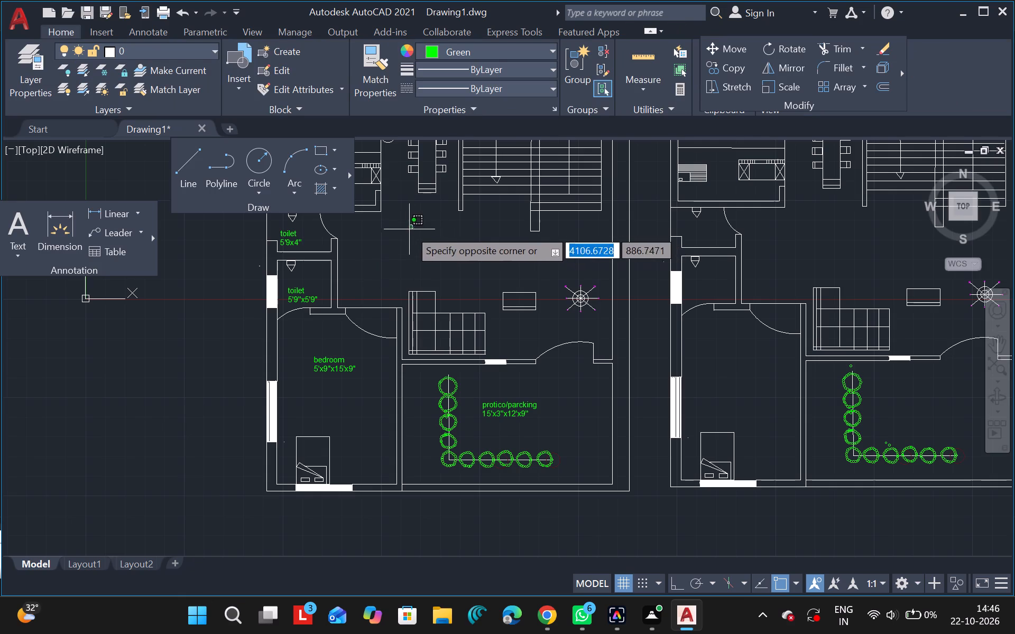
left_click(407, 227)
left_click(411, 226)
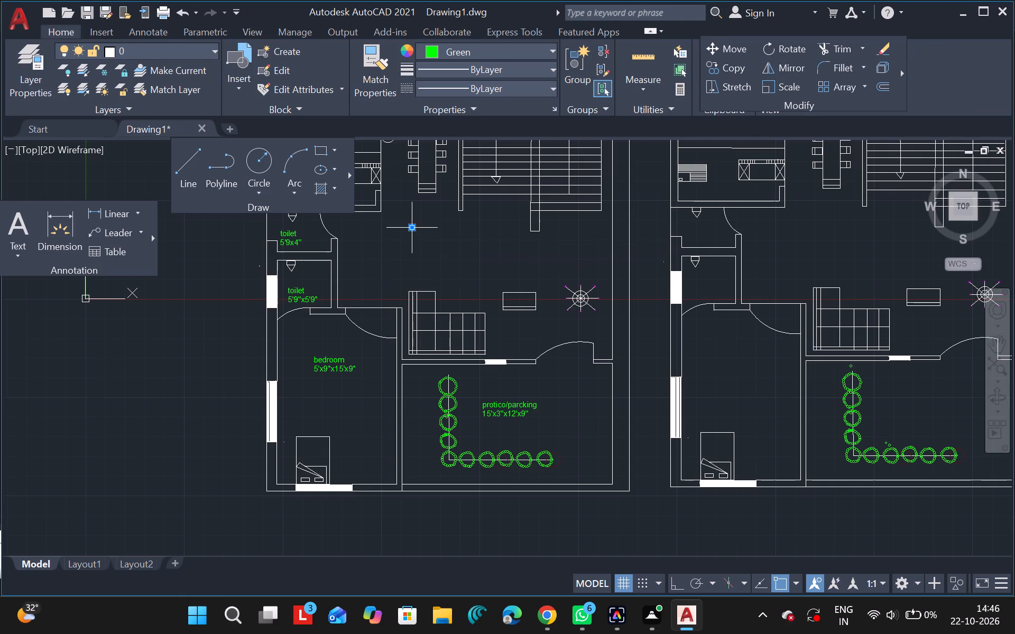
type("pr")
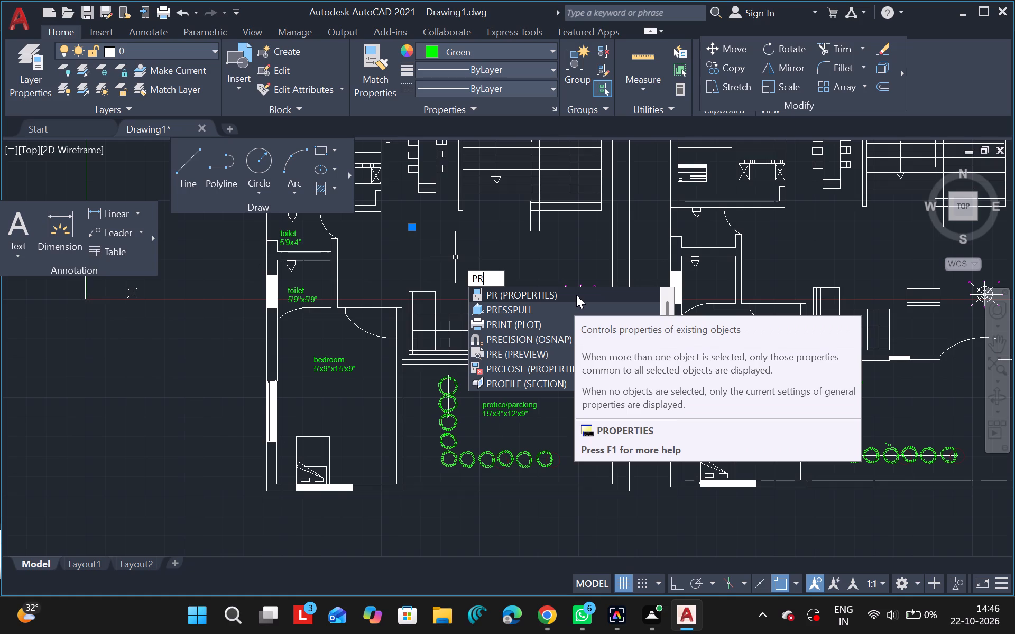
left_click(576, 295)
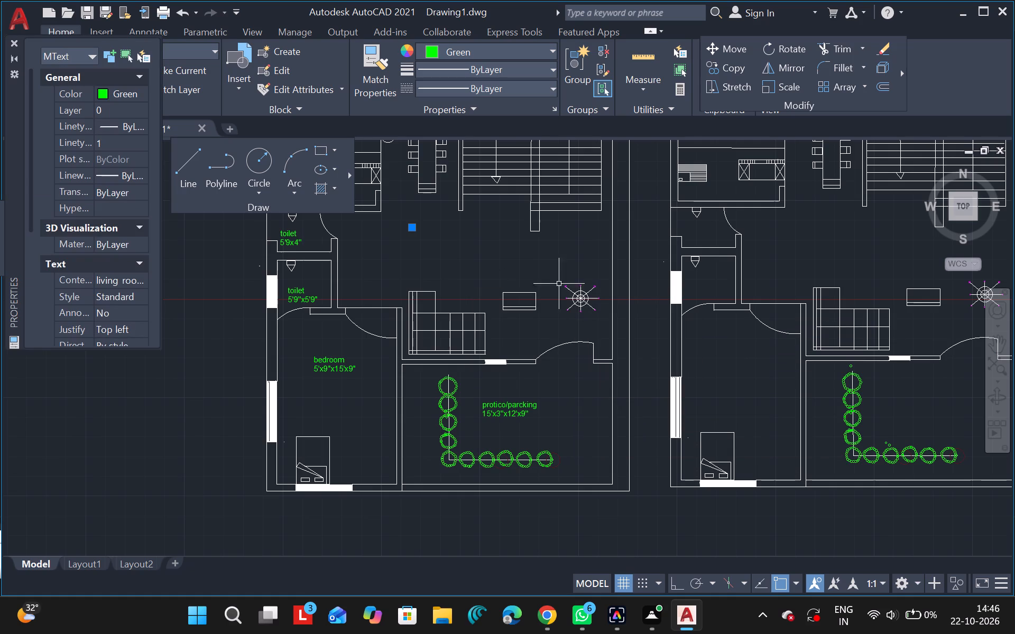
left_click(34, 249)
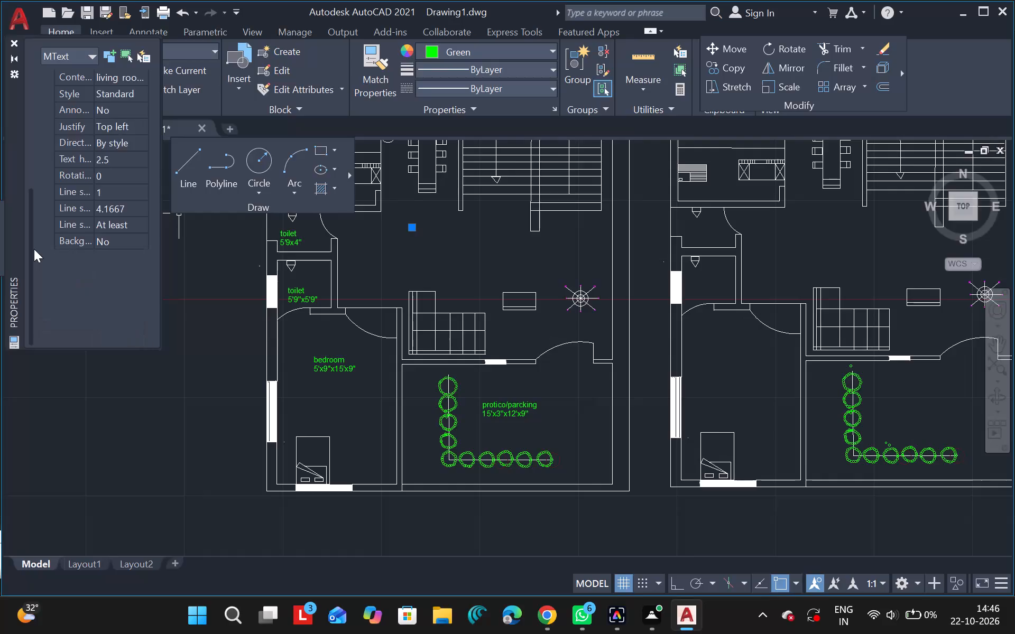
left_click(110, 159)
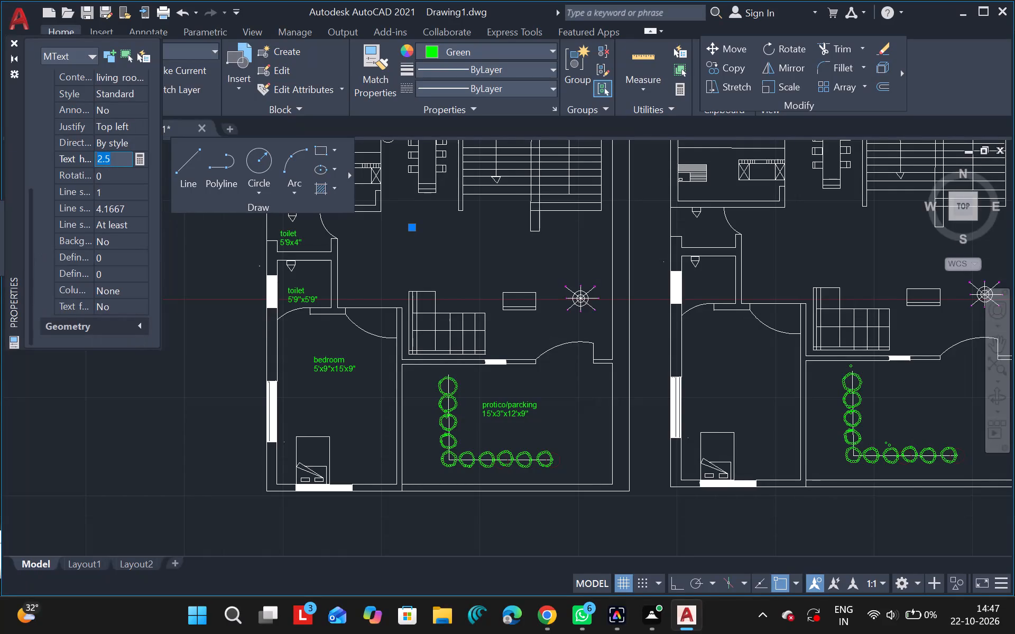
type("70")
key("Return")
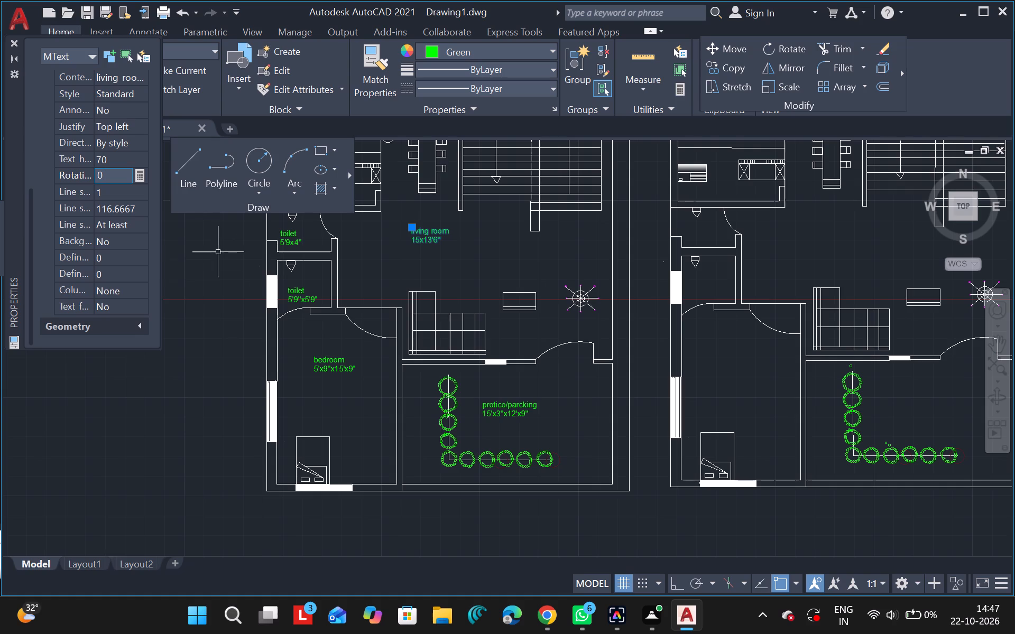
key("Escape")
key("Escape")
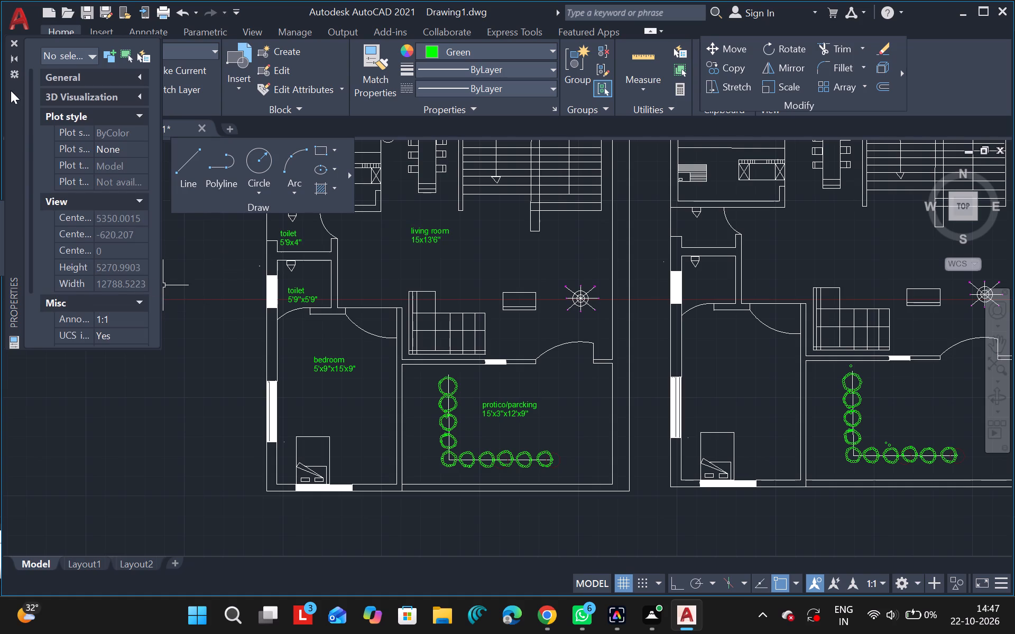
left_click(12, 43)
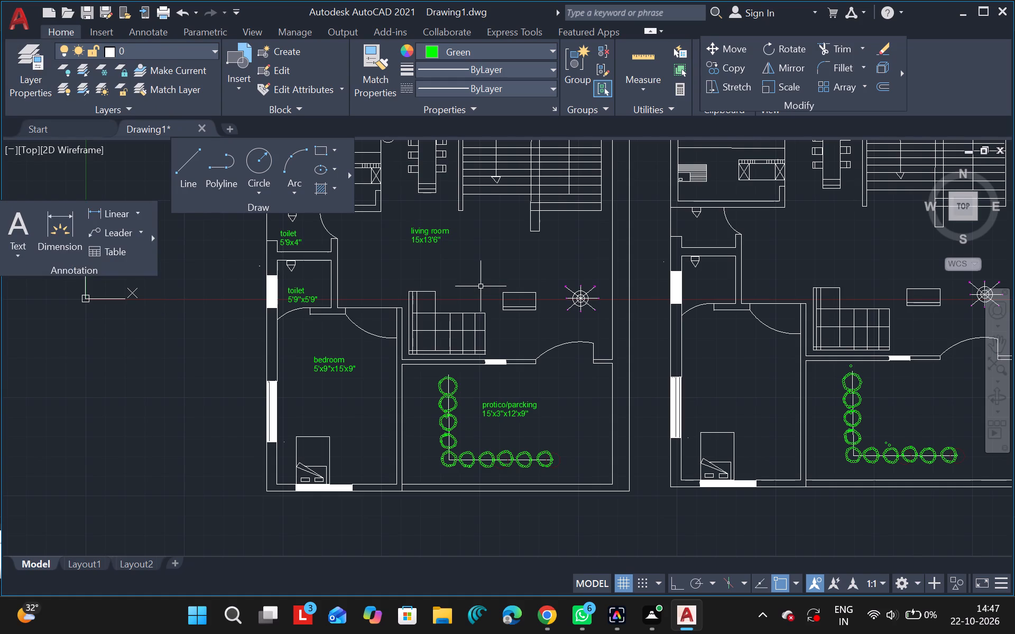
Examine the original plan's kitchen, dining table and staircase area, and the matching kitchen and dining area in the unlabelled copy.
scroll(481, 286, "down", 2, "ctrl")
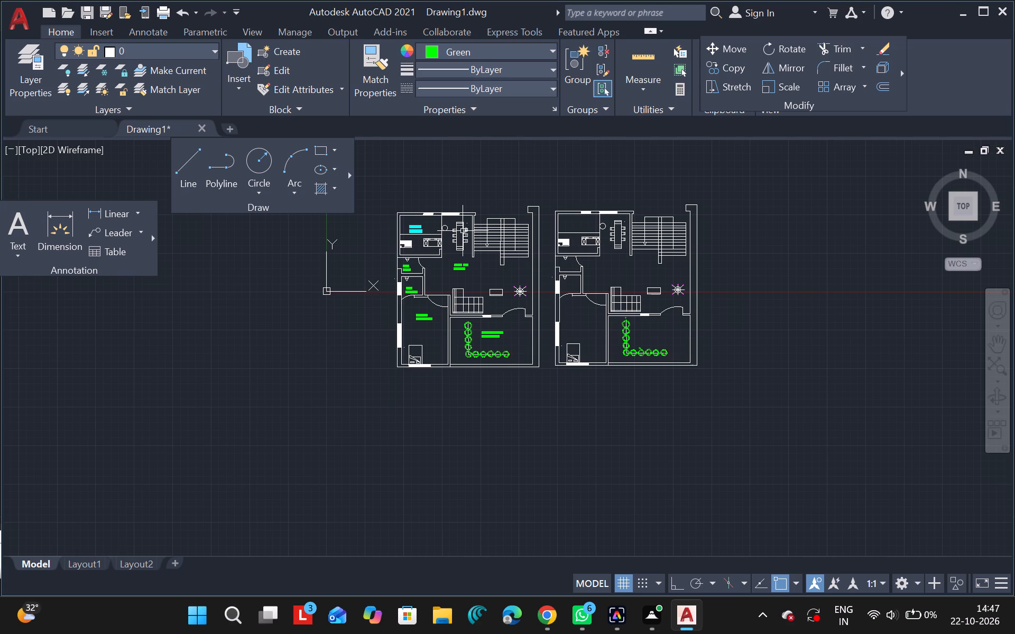
scroll(463, 231, "up", 1, "ctrl")
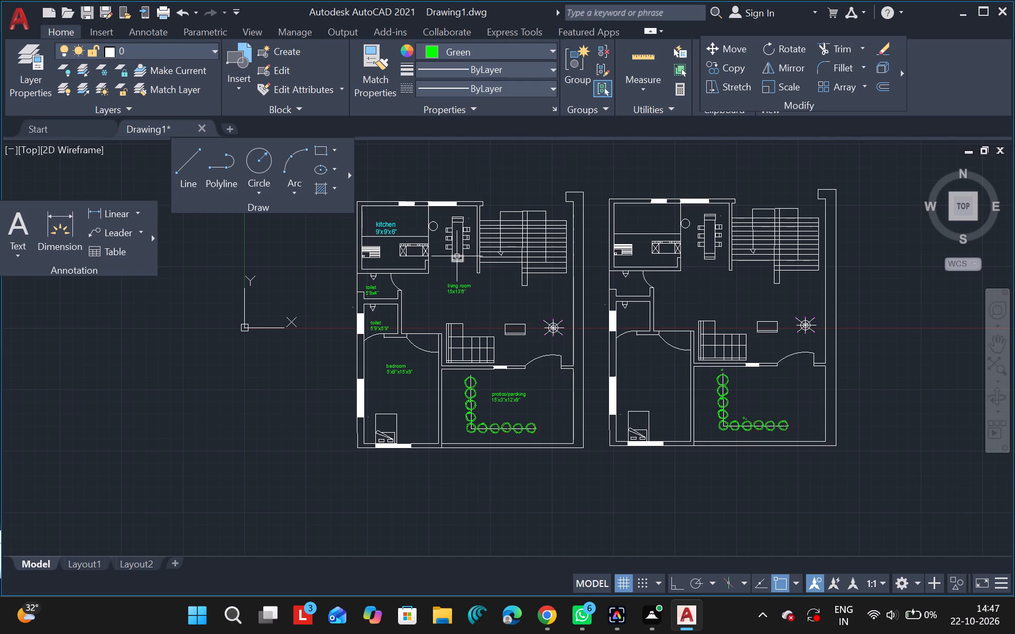
scroll(444, 237, "up", 4, "ctrl")
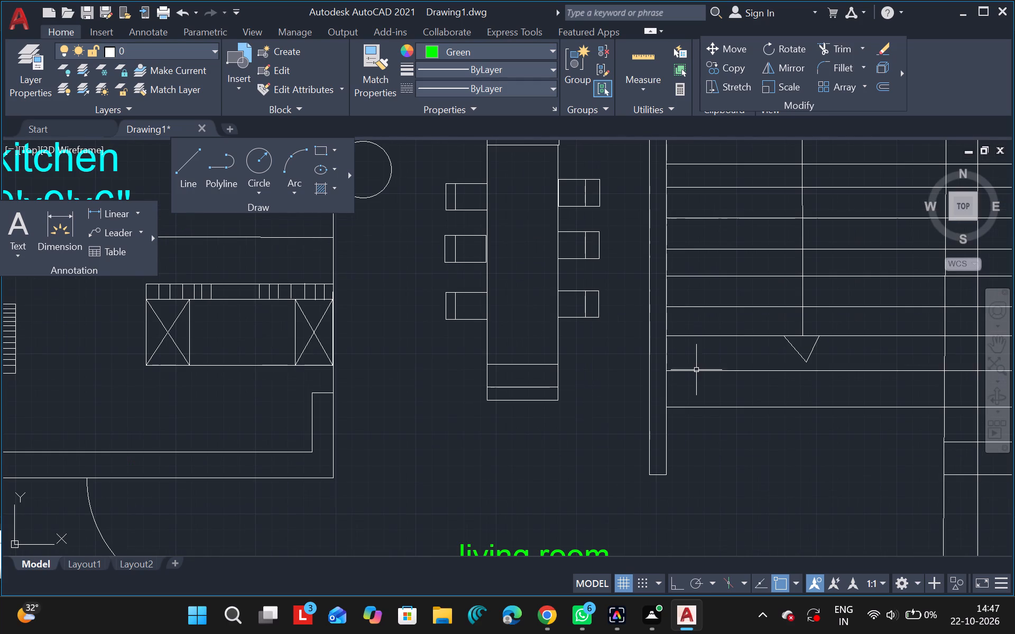
left_click(995, 347)
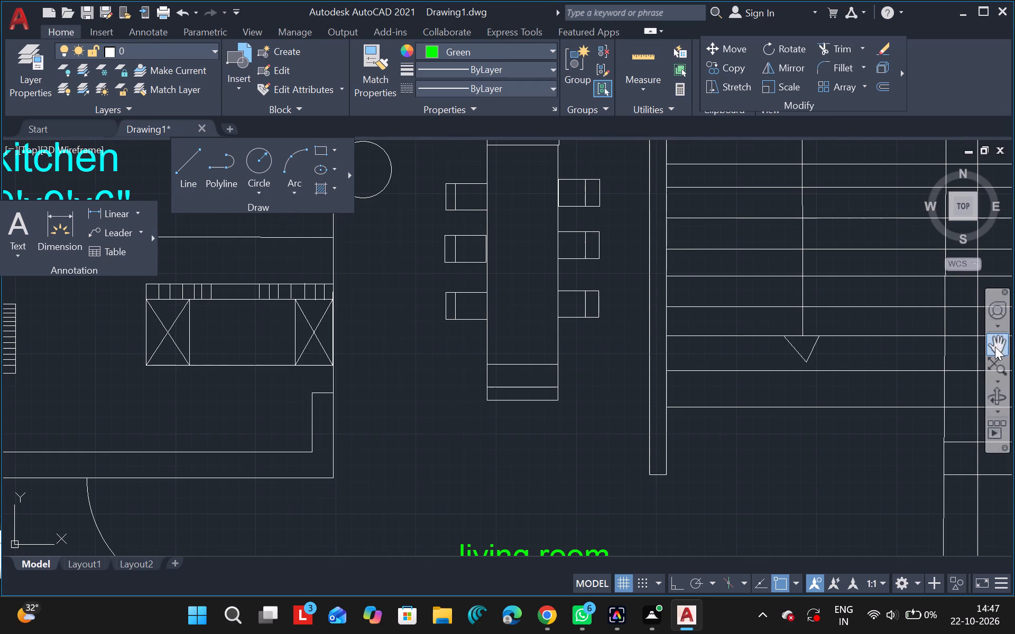
left_click_drag(380, 385, 395, 554)
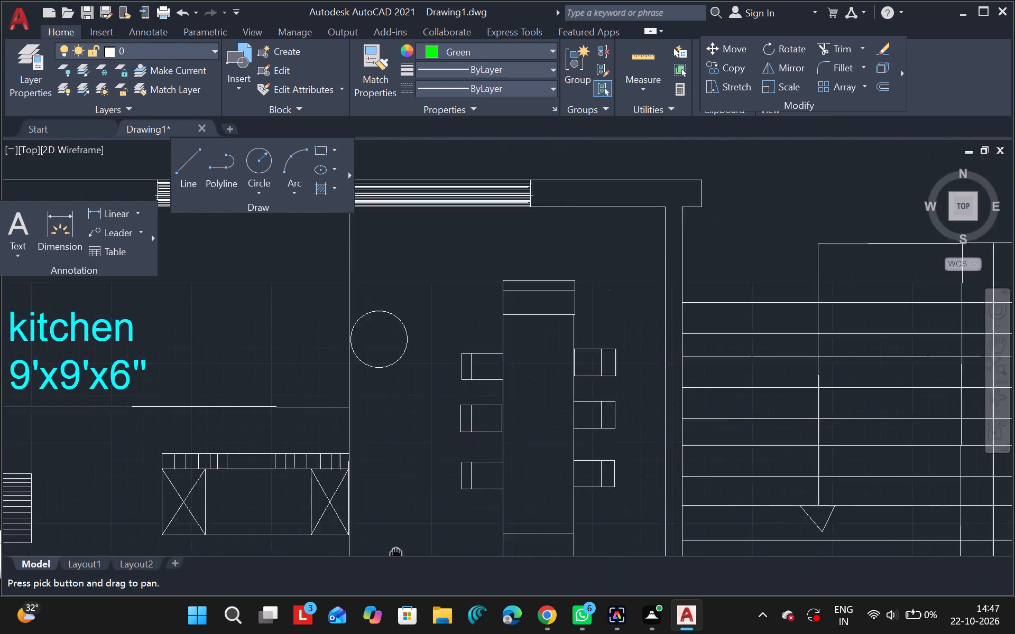
left_click_drag(395, 554, 402, 510)
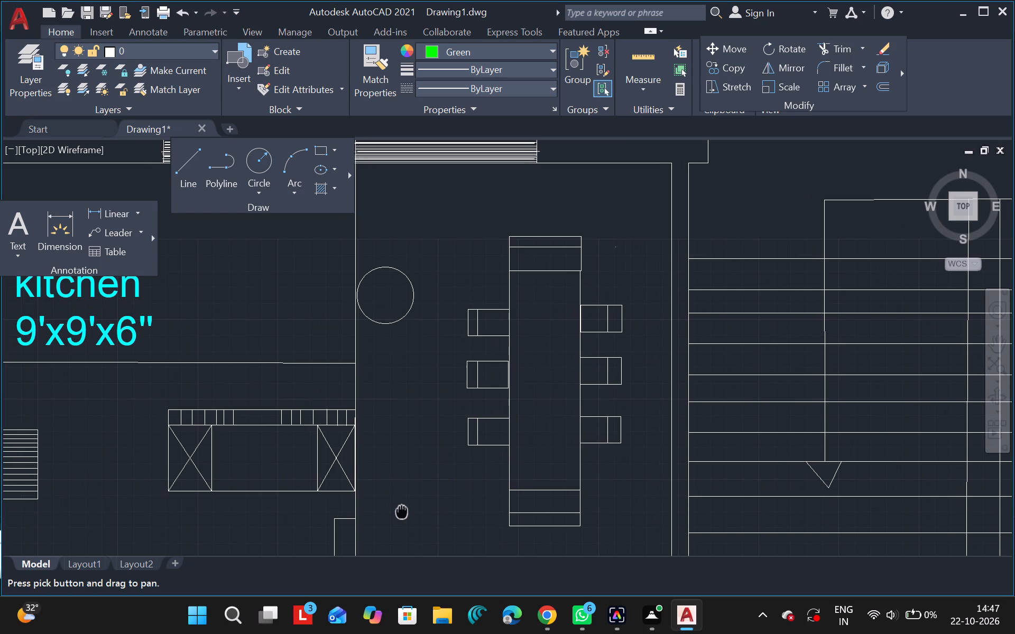
left_click_drag(402, 510, 402, 513)
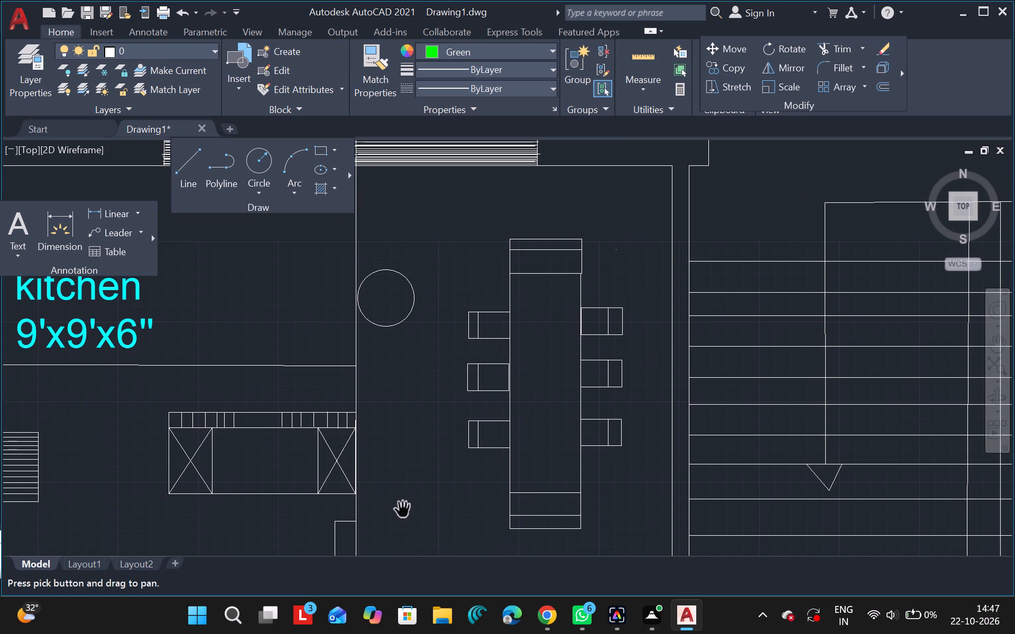
scroll(403, 510, "down", 2, "ctrl")
key("Escape")
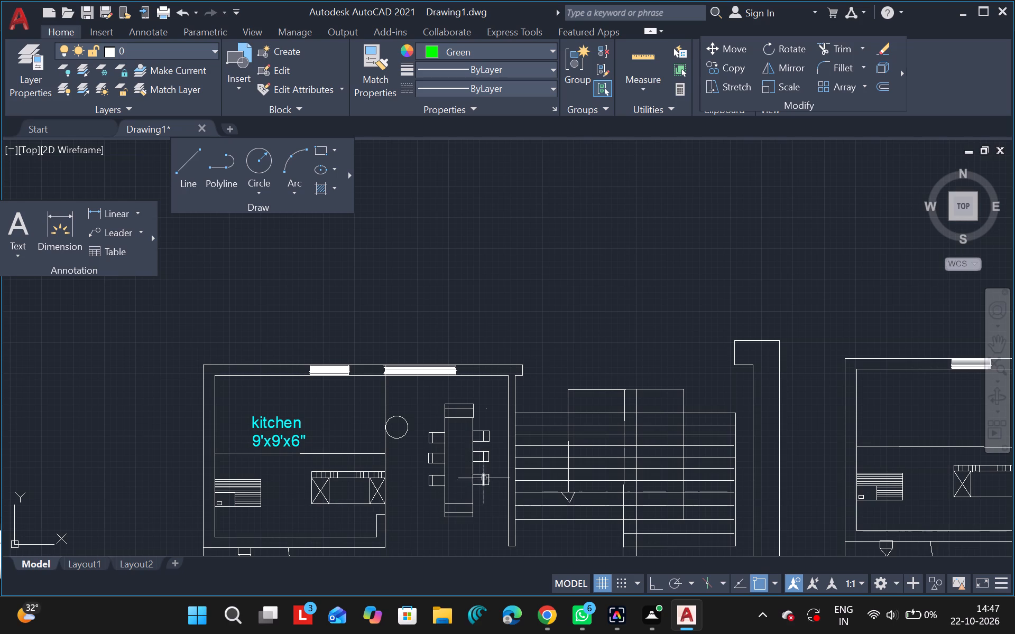
left_click(596, 243)
scroll(596, 243, "down", 3, "ctrl")
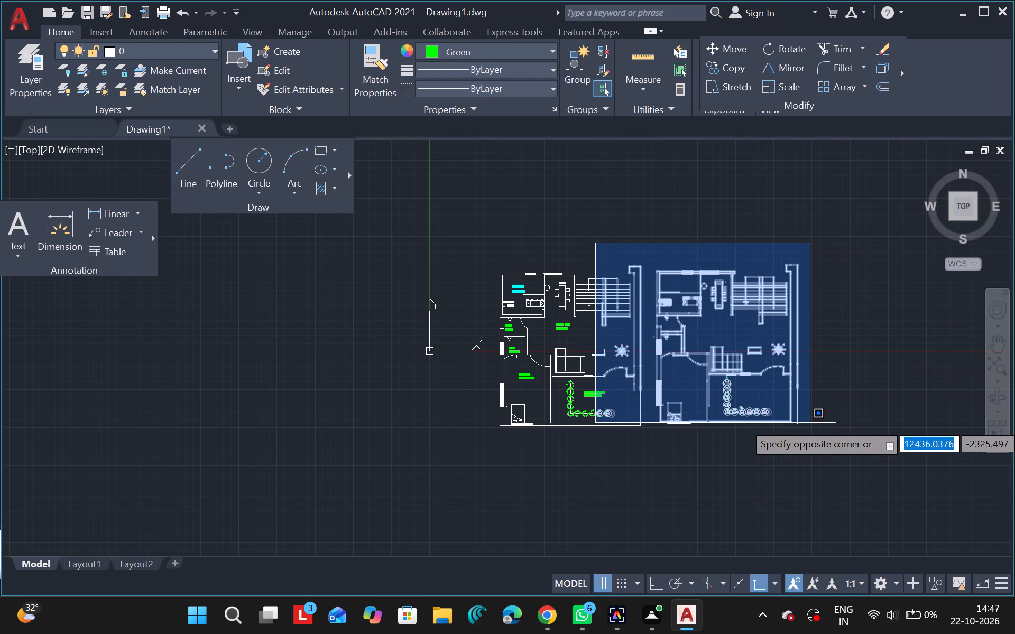
key("Escape")
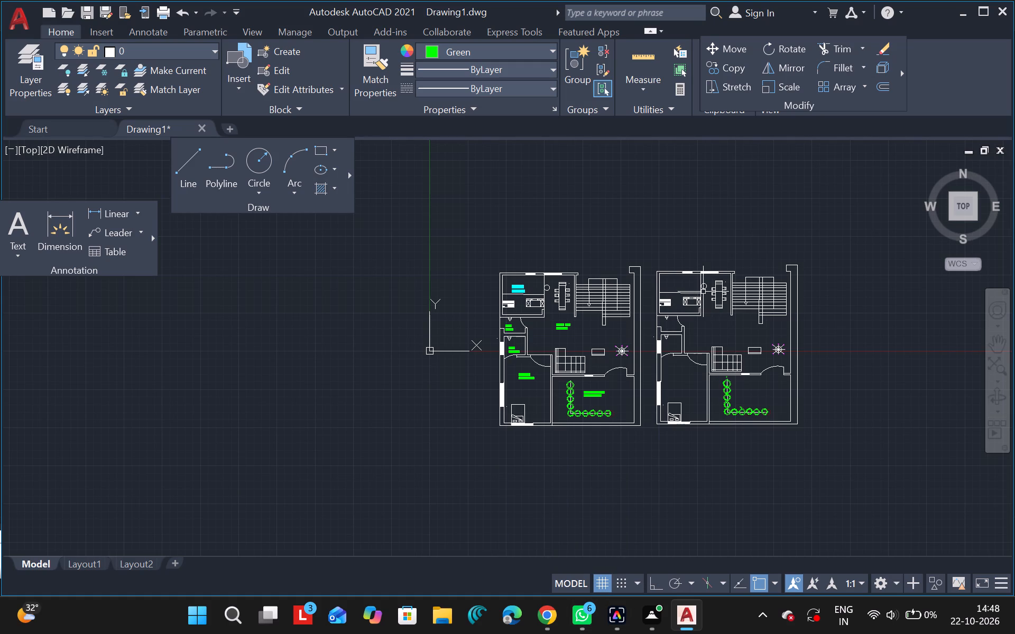
scroll(703, 292, "up", 4, "ctrl")
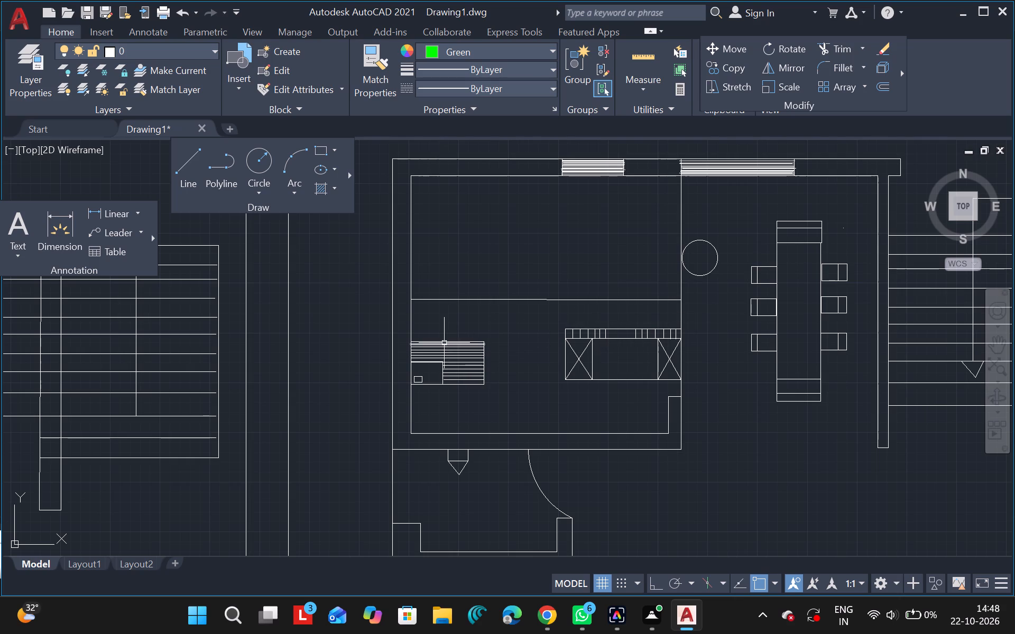
Delete the kitchen partition wall, round fixture, crossed-end counter unit, and dining table with chairs from the unlabelled copy.
left_click(681, 222)
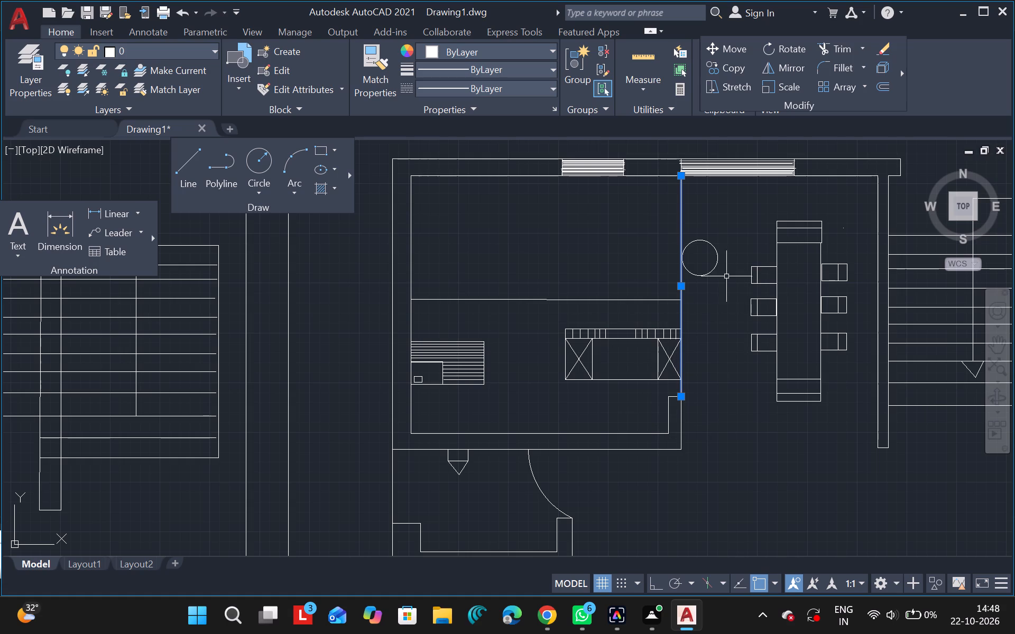
left_click_drag(739, 216, 860, 334)
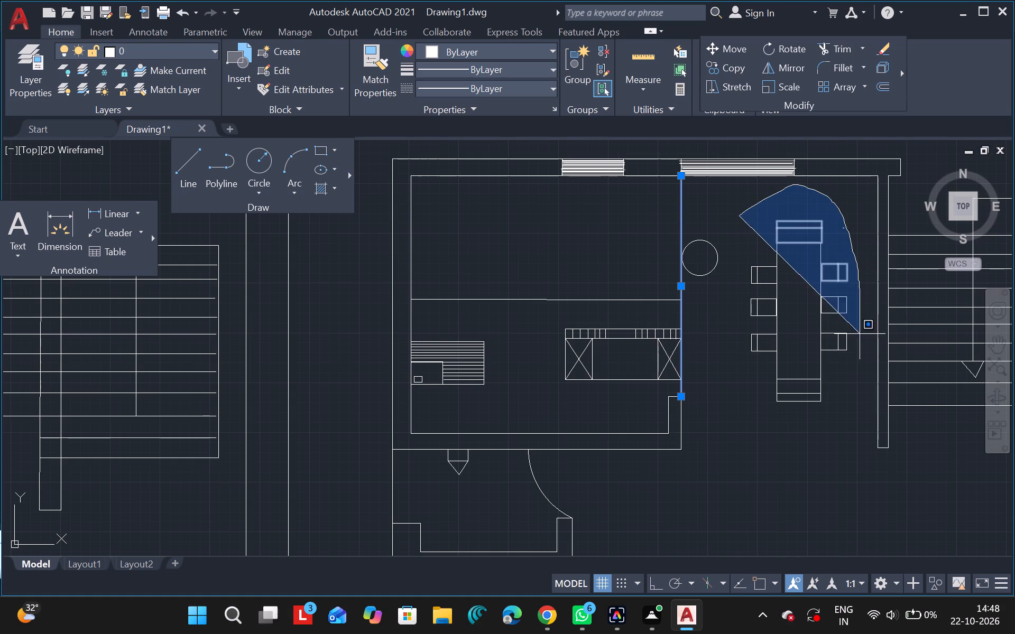
left_click_drag(860, 334, 561, 447)
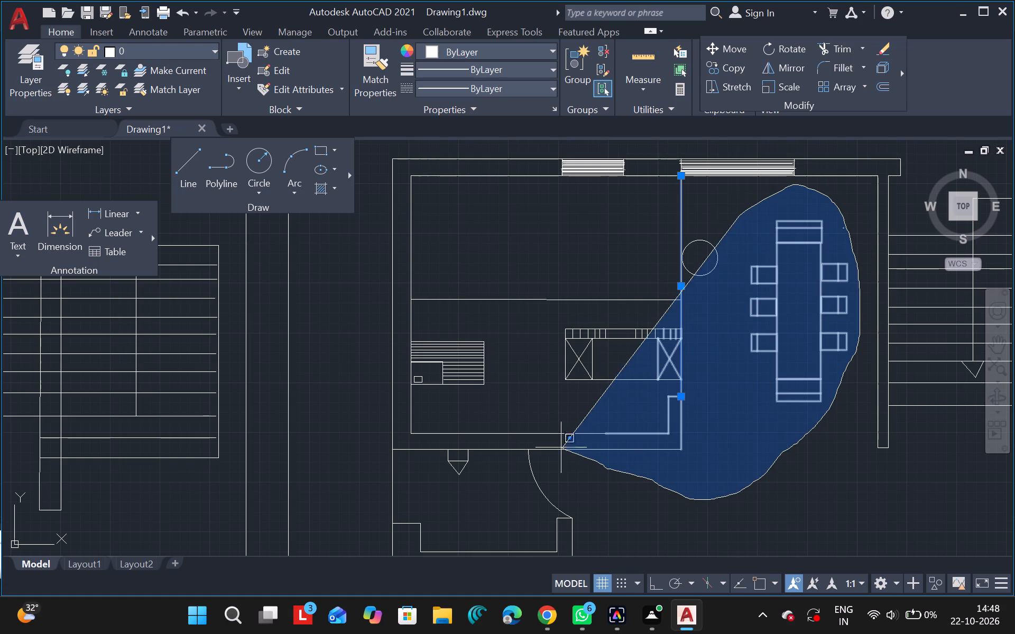
left_click_drag(561, 447, 456, 271)
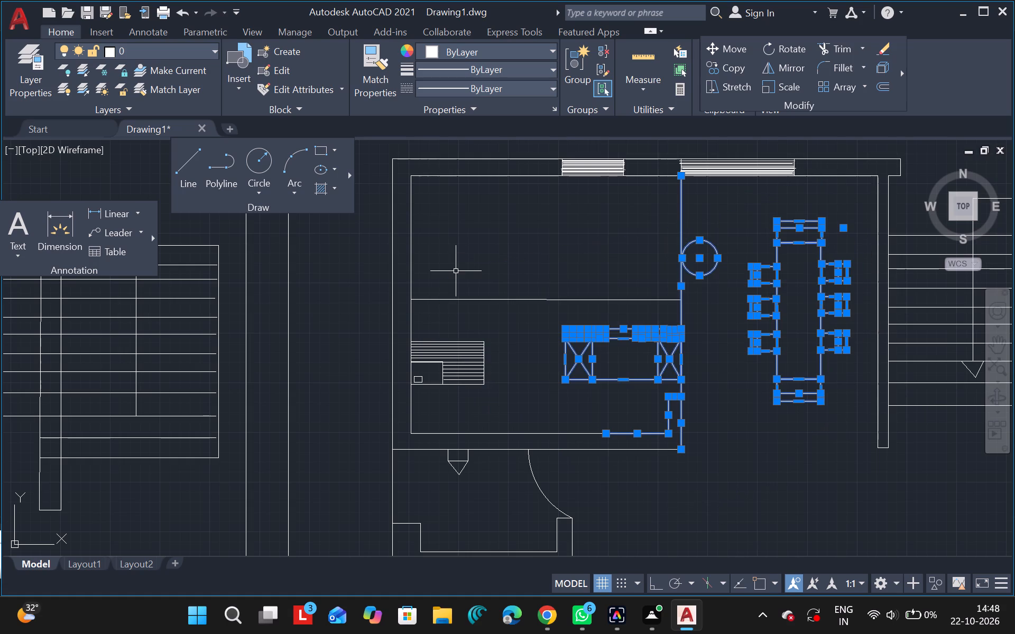
key("Delete")
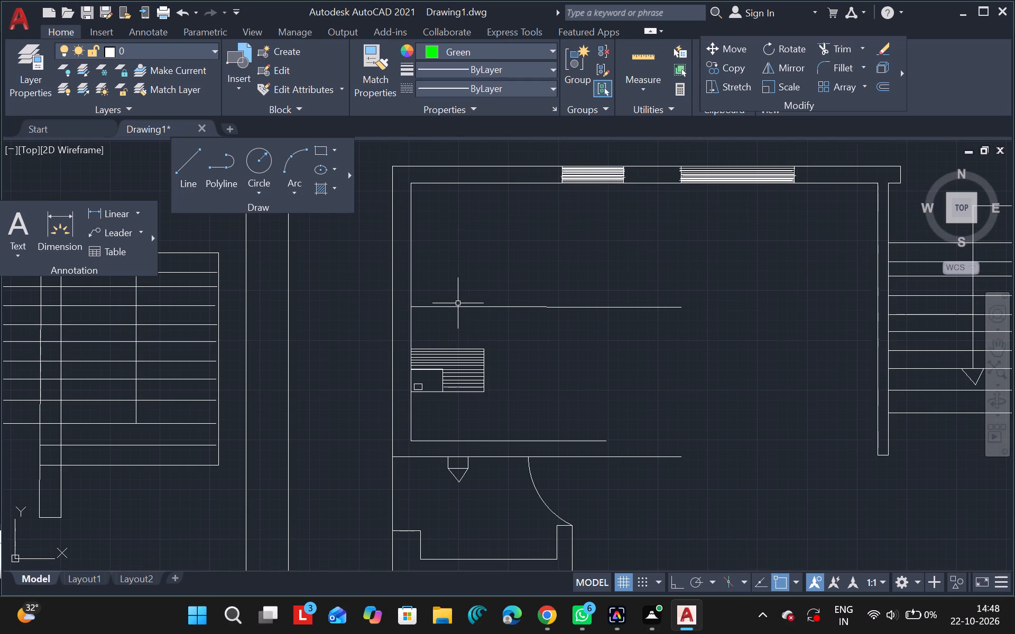
Delete the long kitchen counter line, the hatched fixture by the outer wall, and the lower inner wall segment from the unlabelled copy.
left_click(457, 305)
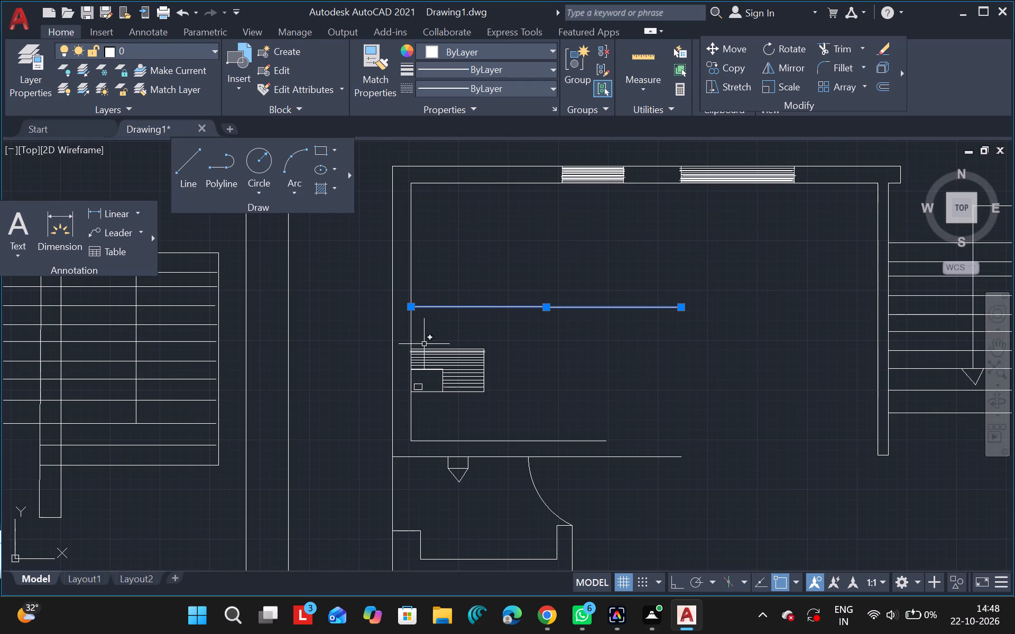
left_click_drag(423, 343, 420, 394)
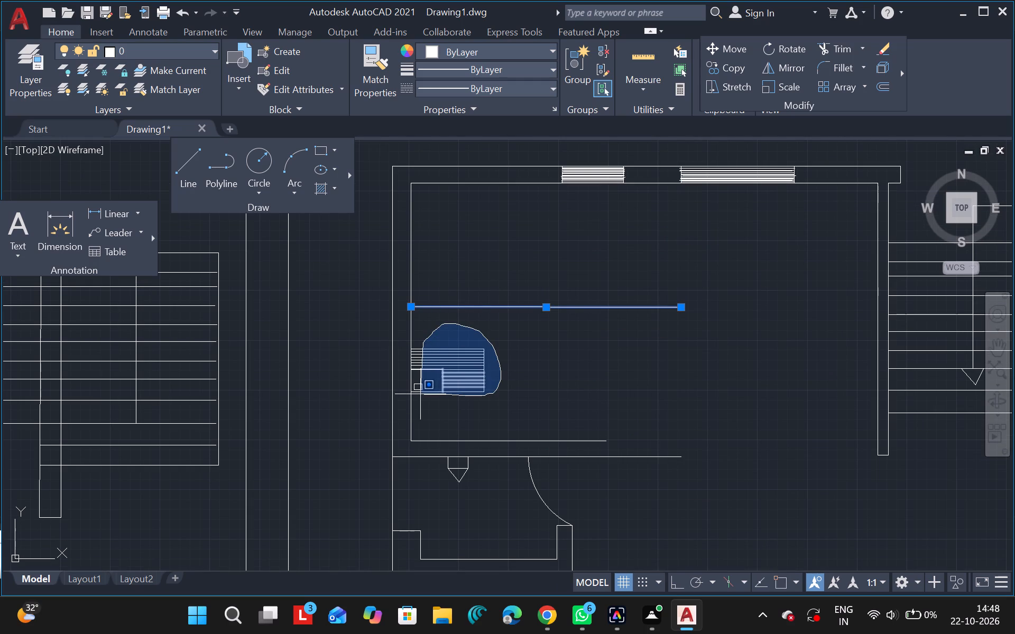
left_click_drag(420, 394, 413, 353)
left_click_drag(413, 353, 411, 348)
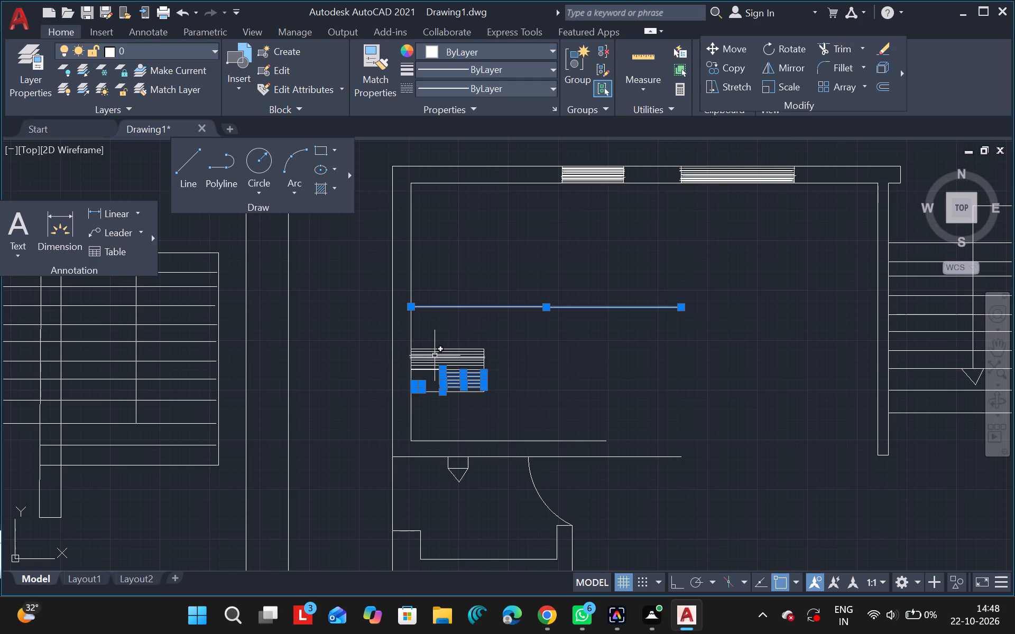
left_click_drag(435, 337, 409, 356)
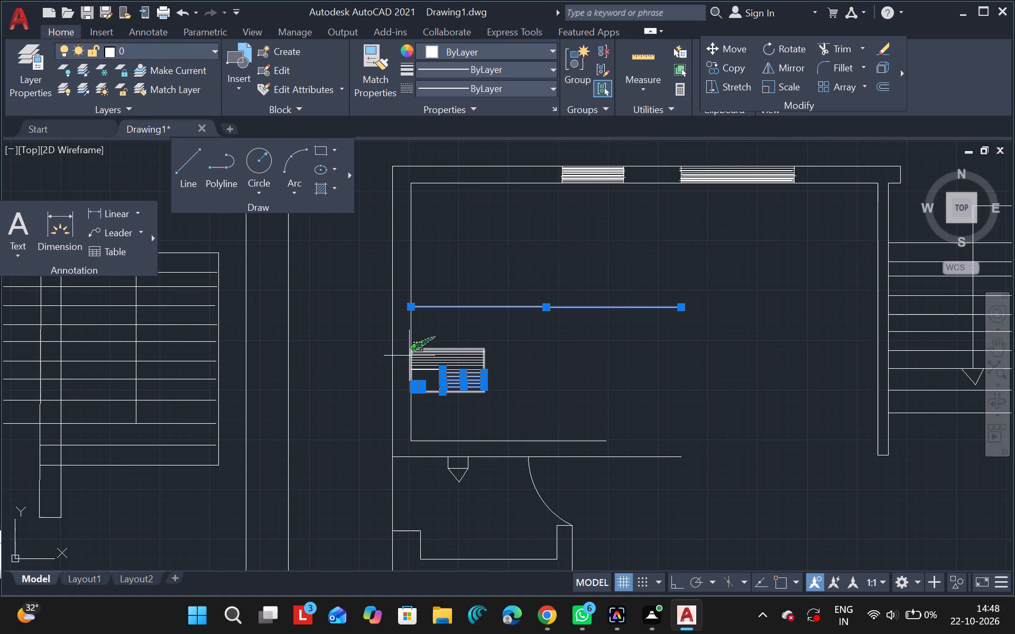
left_click_drag(409, 356, 534, 361)
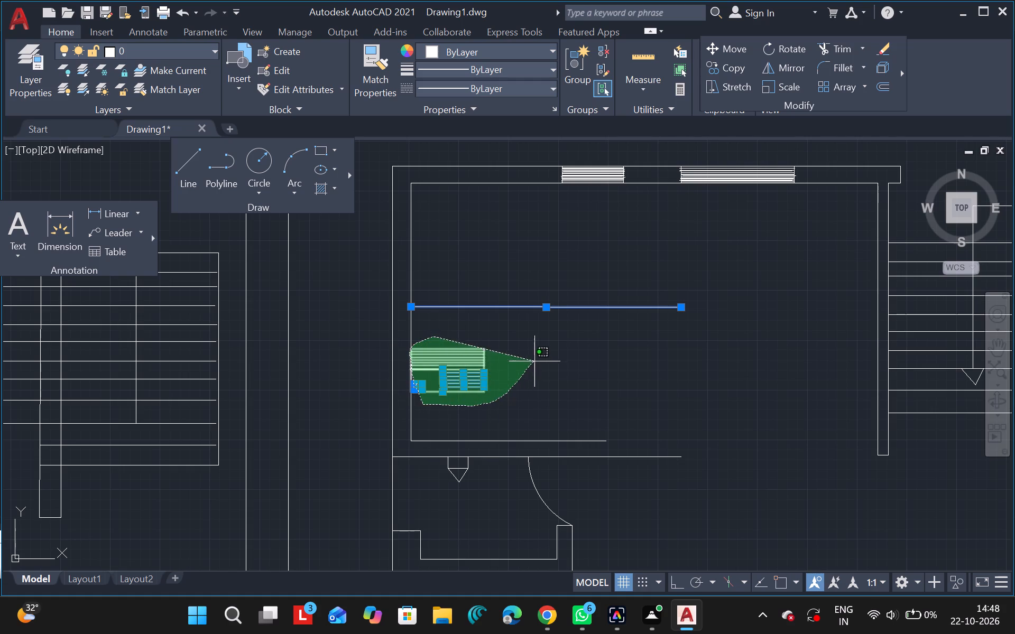
left_click_drag(534, 361, 539, 359)
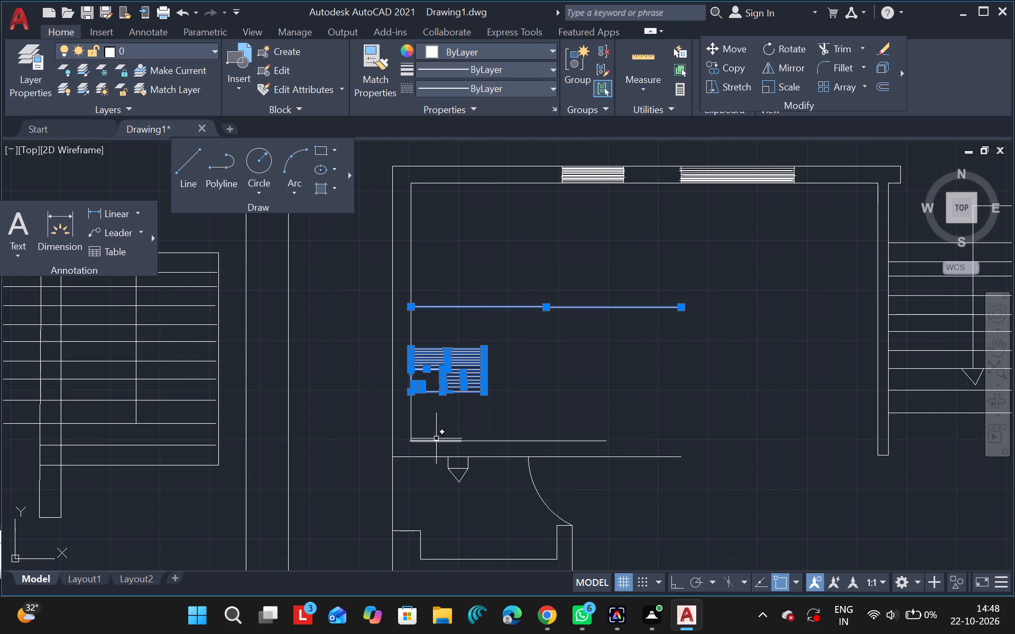
left_click(465, 441)
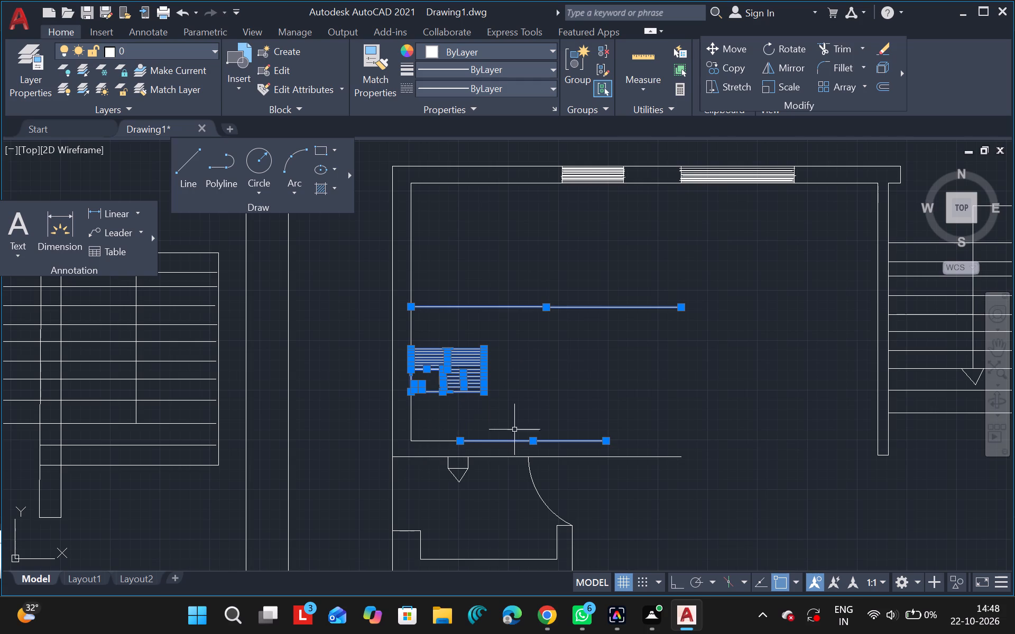
key("Delete")
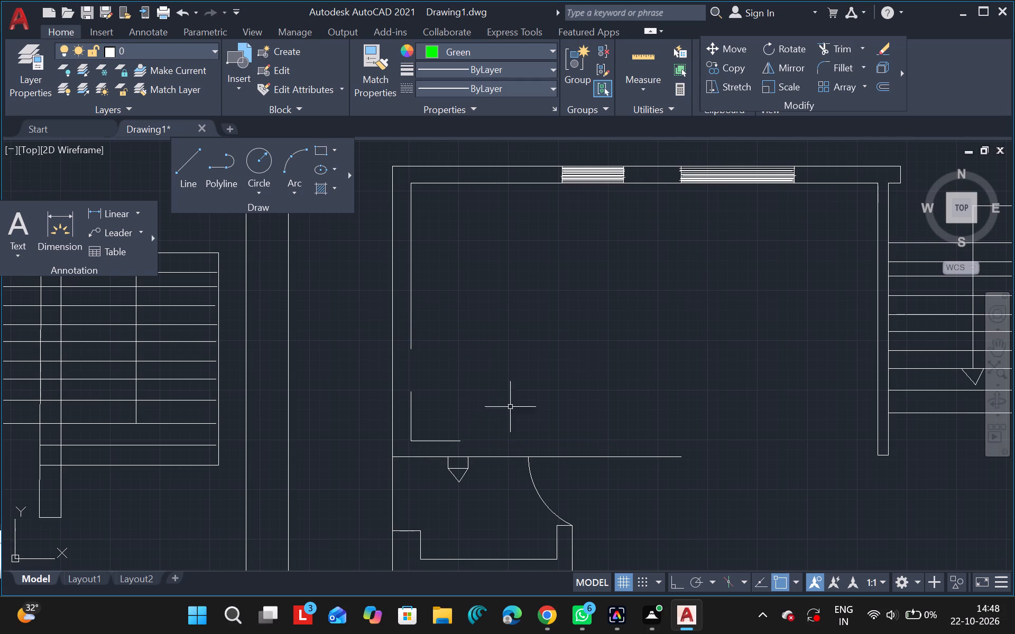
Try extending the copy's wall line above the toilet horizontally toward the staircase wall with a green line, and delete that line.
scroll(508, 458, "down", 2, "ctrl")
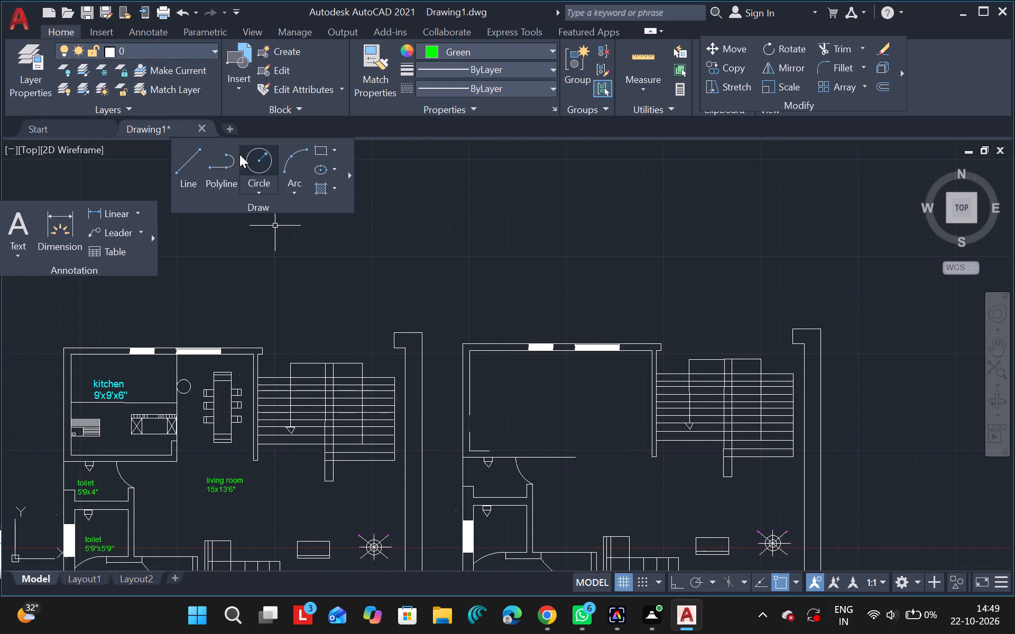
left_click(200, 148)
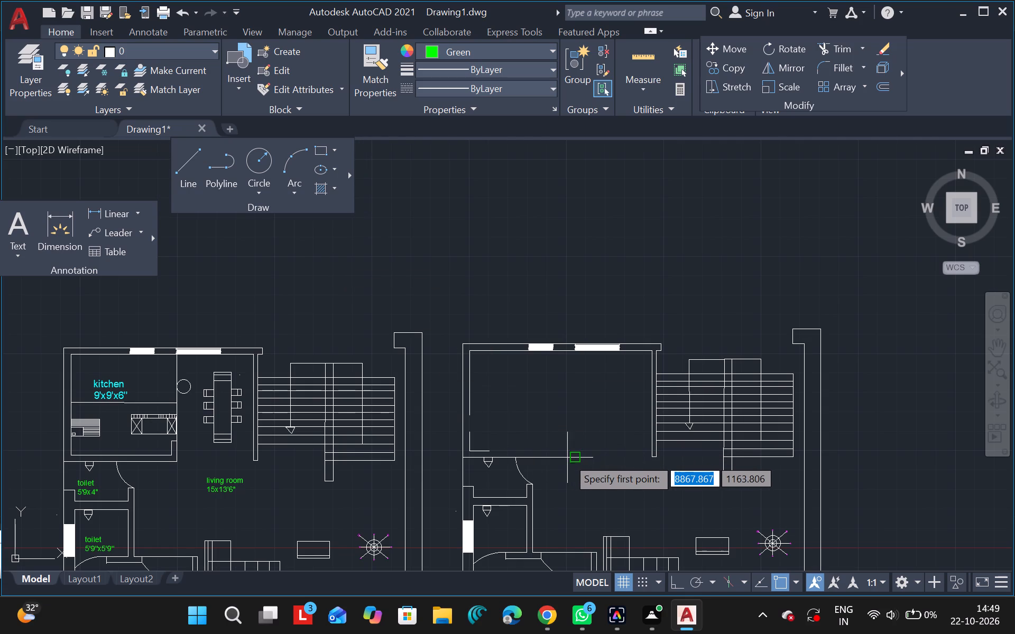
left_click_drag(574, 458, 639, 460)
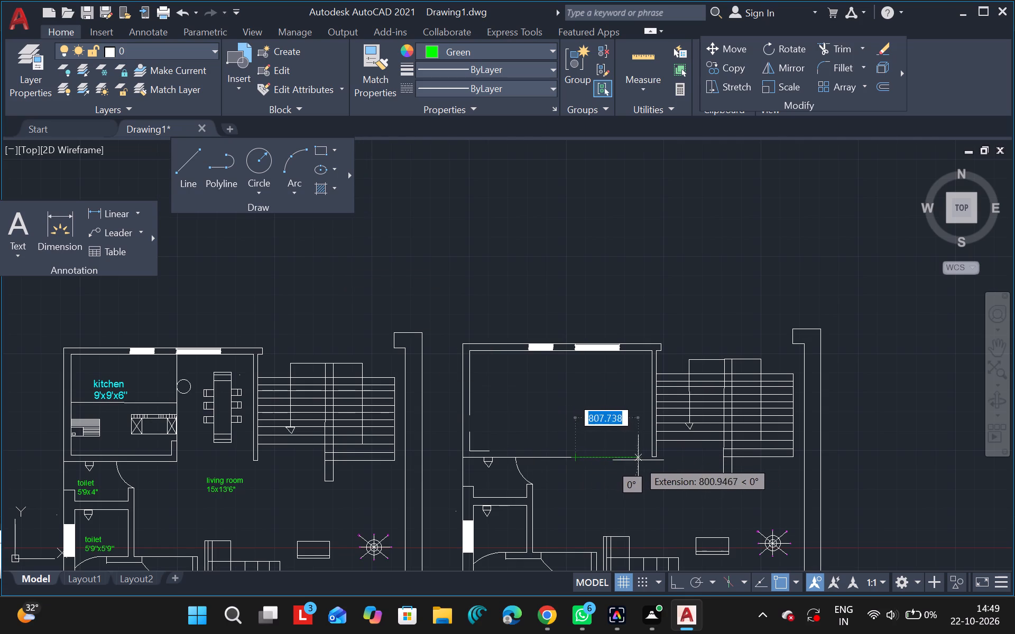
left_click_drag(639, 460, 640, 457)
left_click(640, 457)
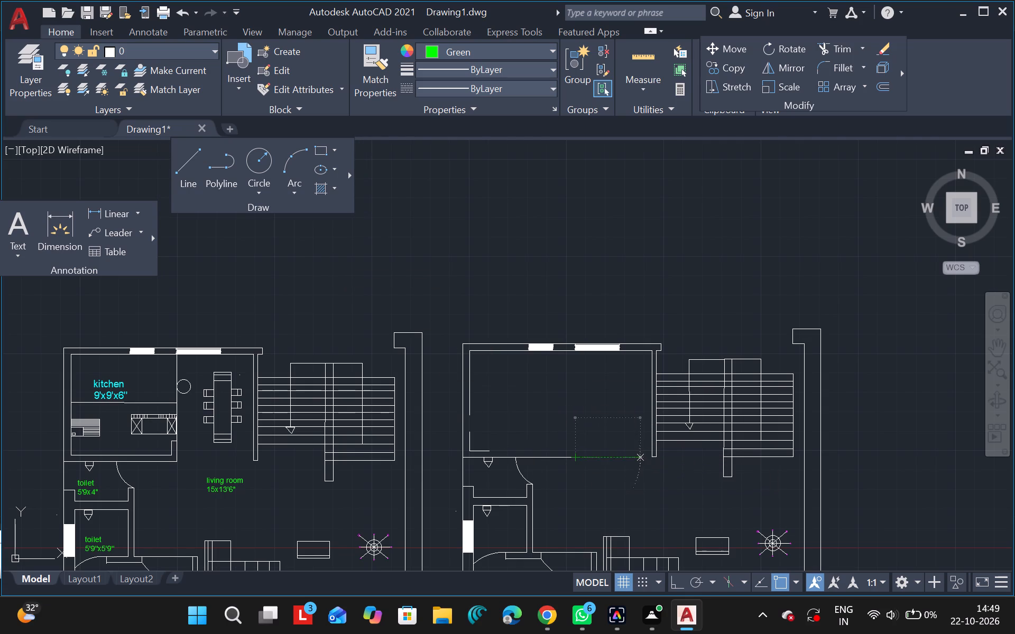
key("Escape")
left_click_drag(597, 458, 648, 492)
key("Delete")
Set the drawing colour to ByLayer and extend the copy's wall line above the toilet with a horizontal line about 800 units long.
left_click(437, 51)
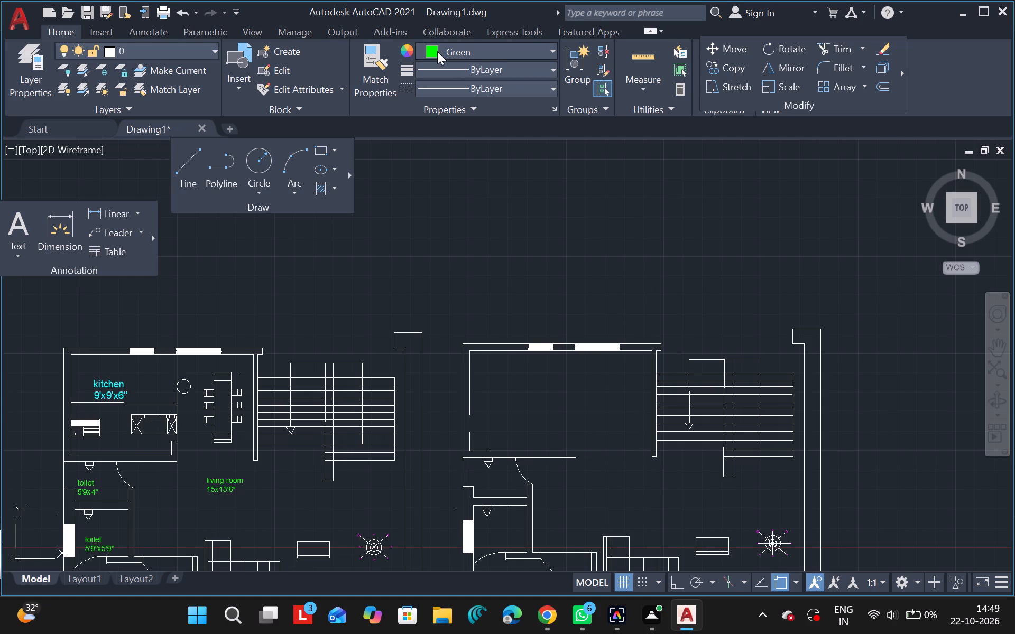
left_click(437, 63)
left_click(437, 63)
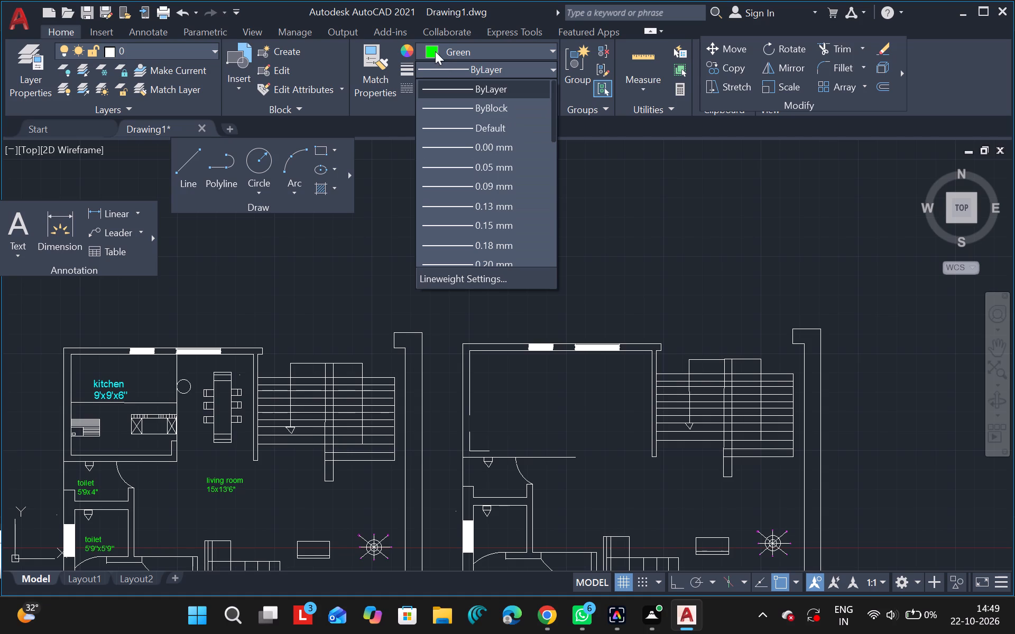
left_click(435, 50)
double_click(435, 50)
left_click(435, 50)
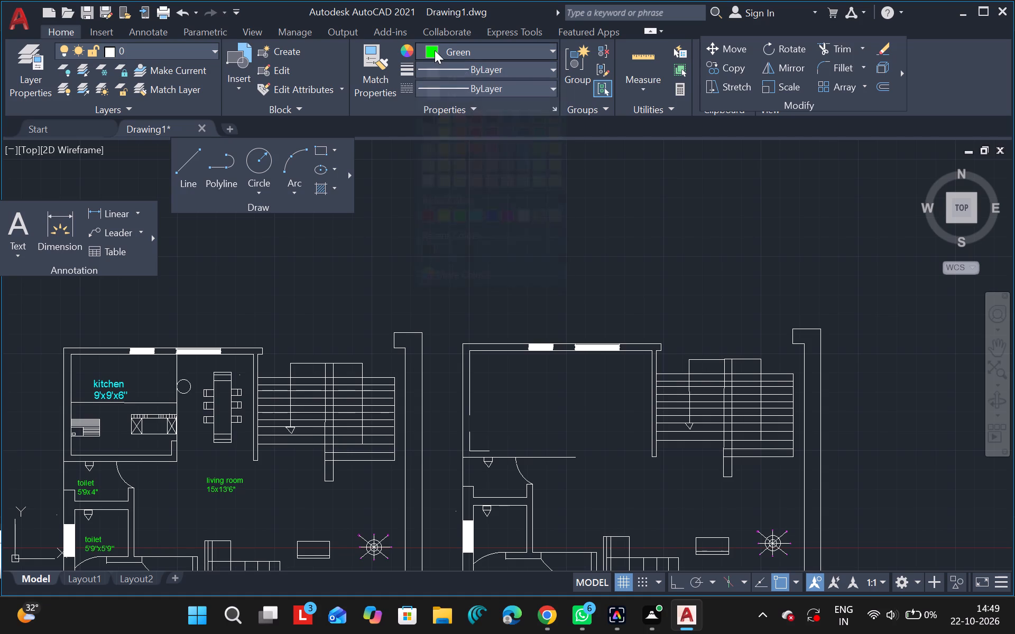
left_click(434, 68)
left_click(189, 173)
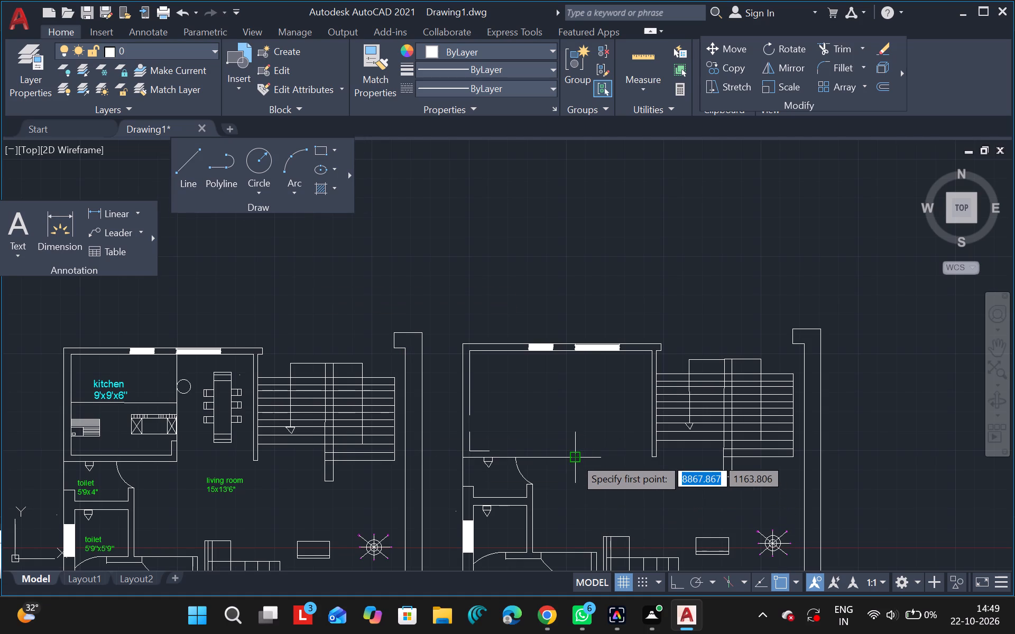
left_click_drag(575, 458, 638, 457)
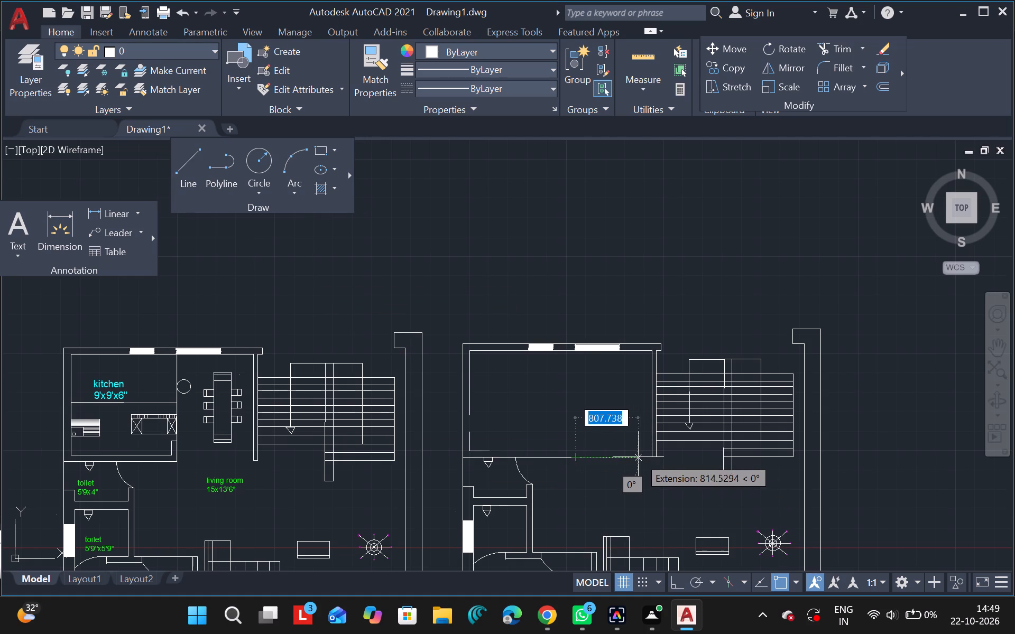
left_click_drag(638, 457, 640, 457)
left_click(640, 457)
key("Escape")
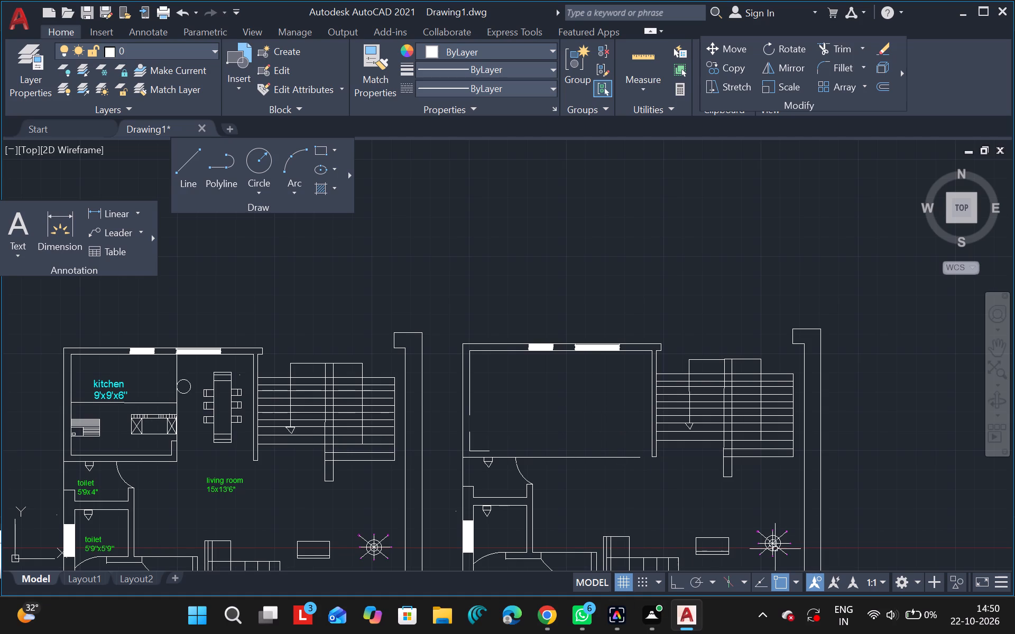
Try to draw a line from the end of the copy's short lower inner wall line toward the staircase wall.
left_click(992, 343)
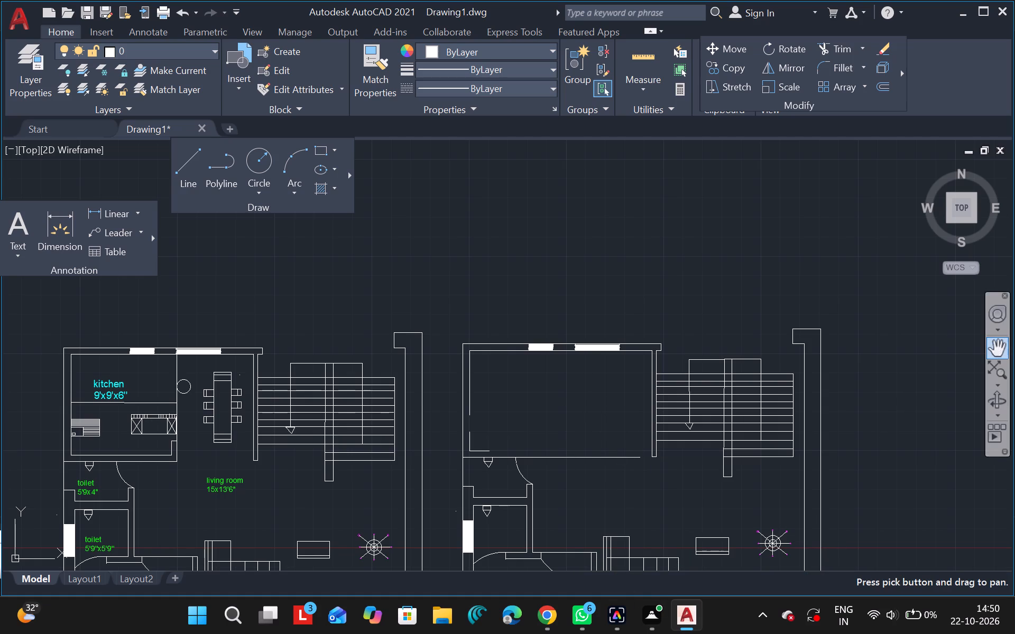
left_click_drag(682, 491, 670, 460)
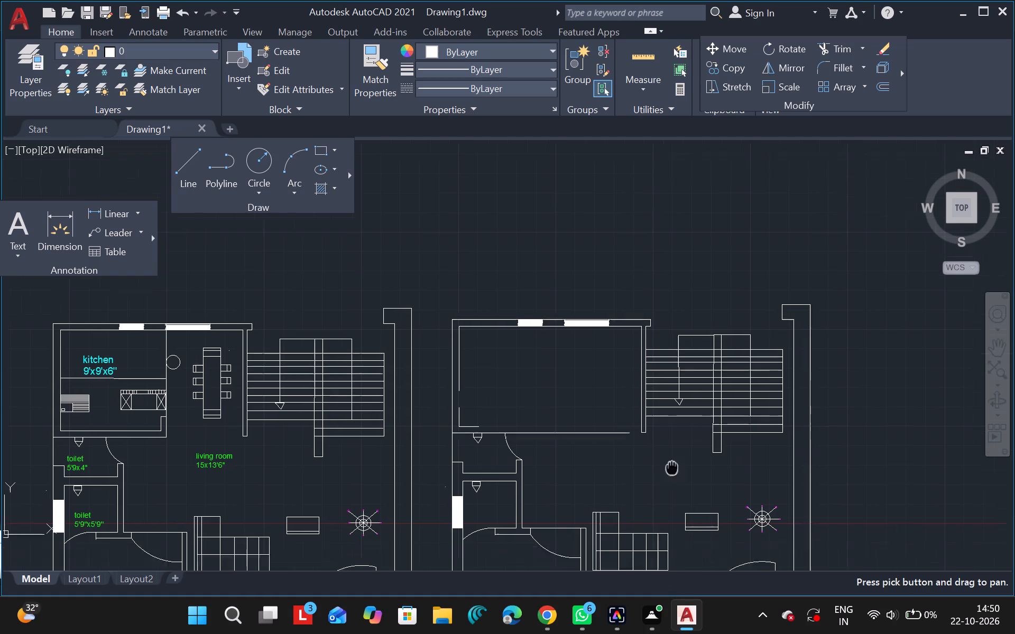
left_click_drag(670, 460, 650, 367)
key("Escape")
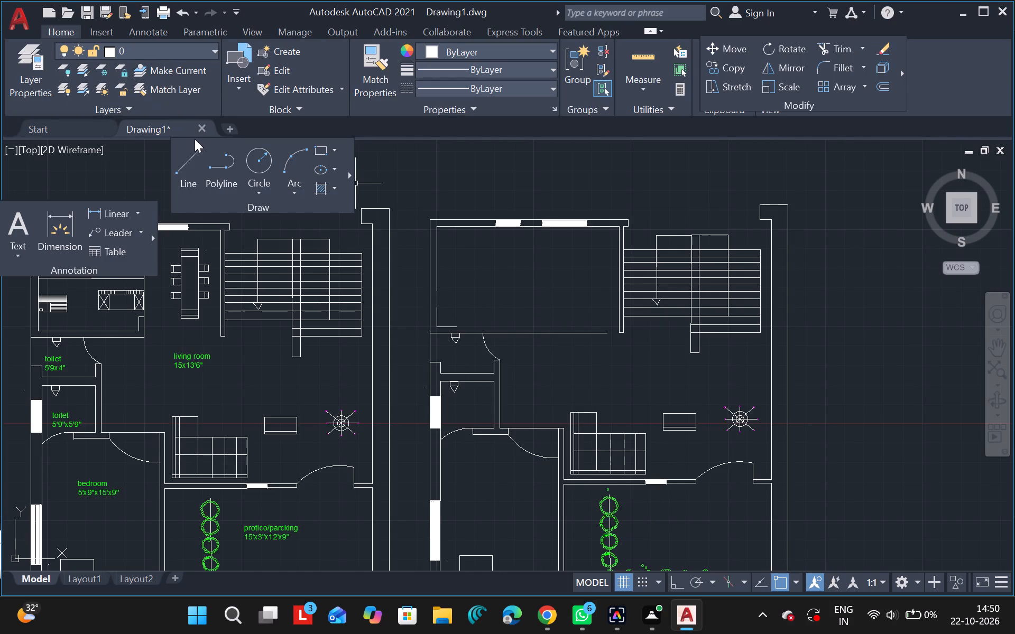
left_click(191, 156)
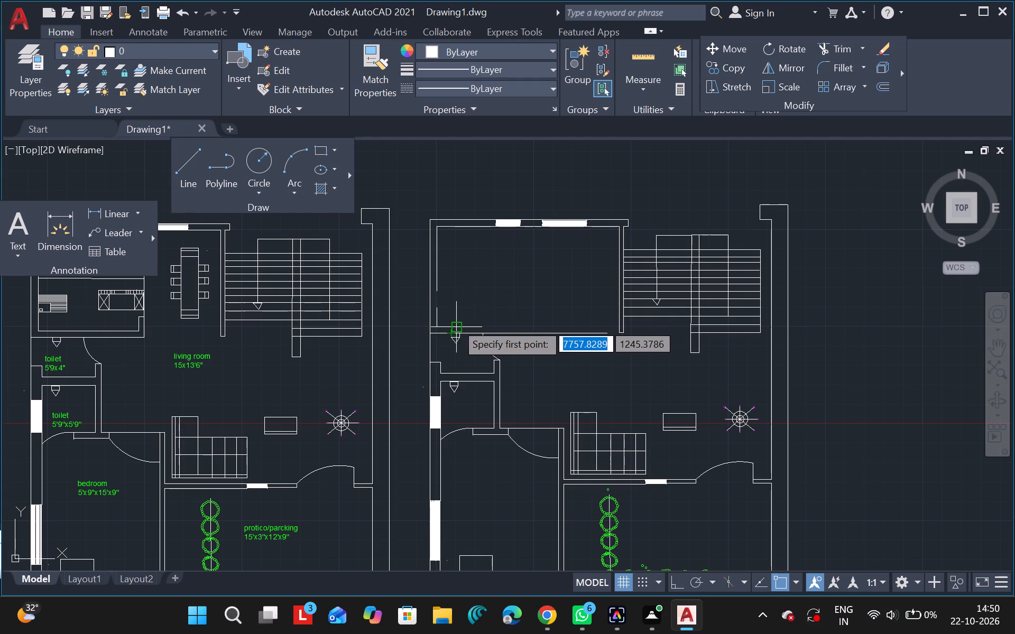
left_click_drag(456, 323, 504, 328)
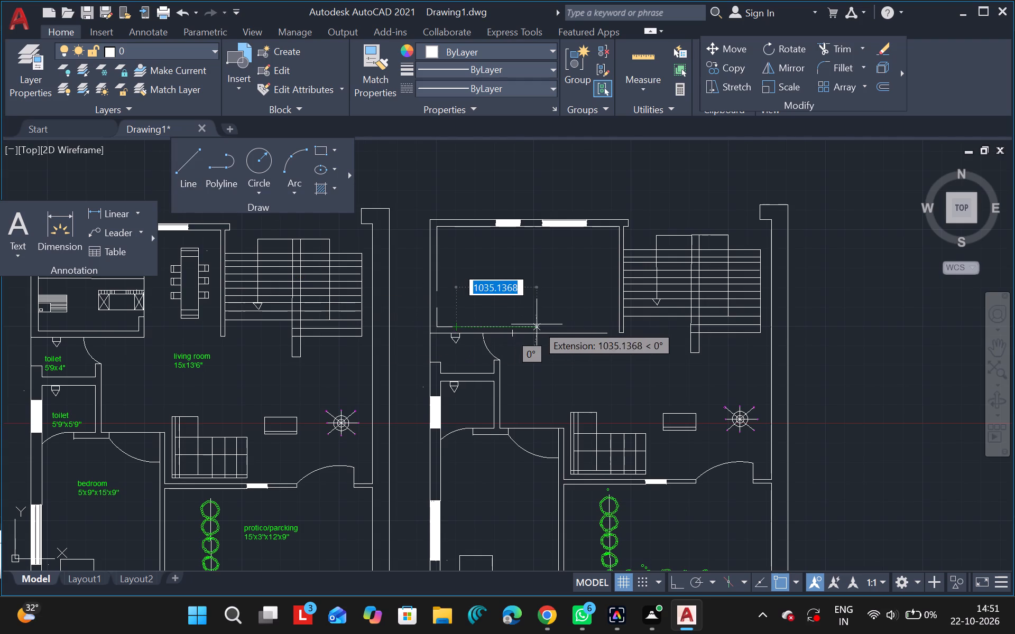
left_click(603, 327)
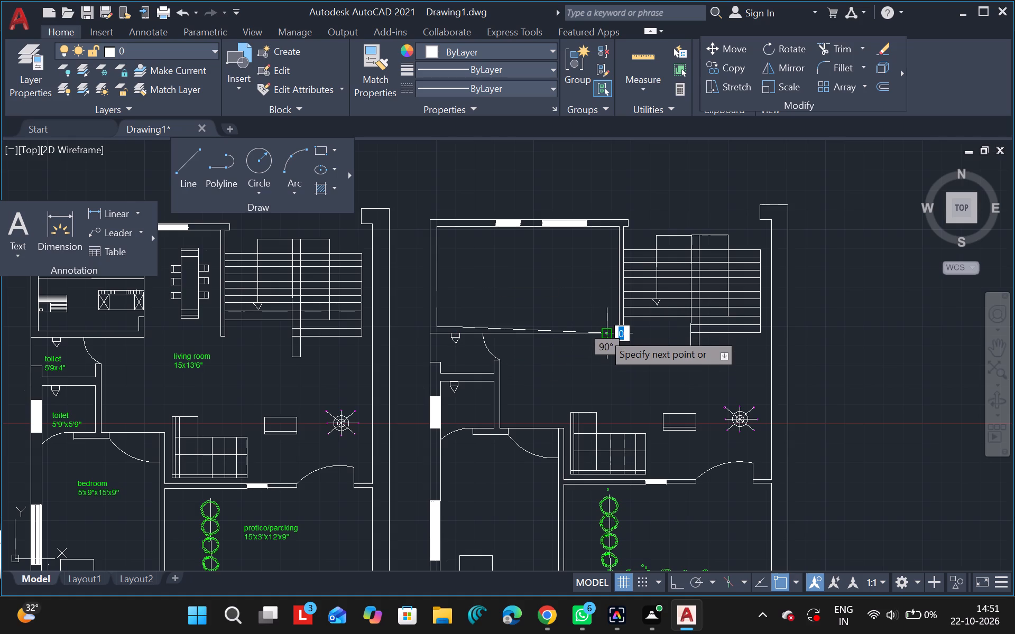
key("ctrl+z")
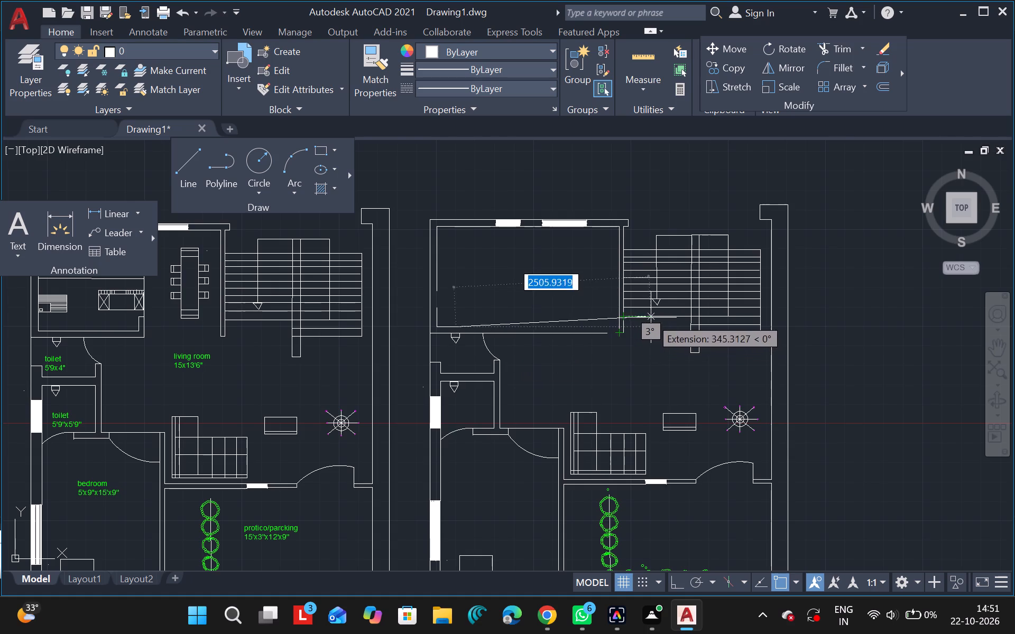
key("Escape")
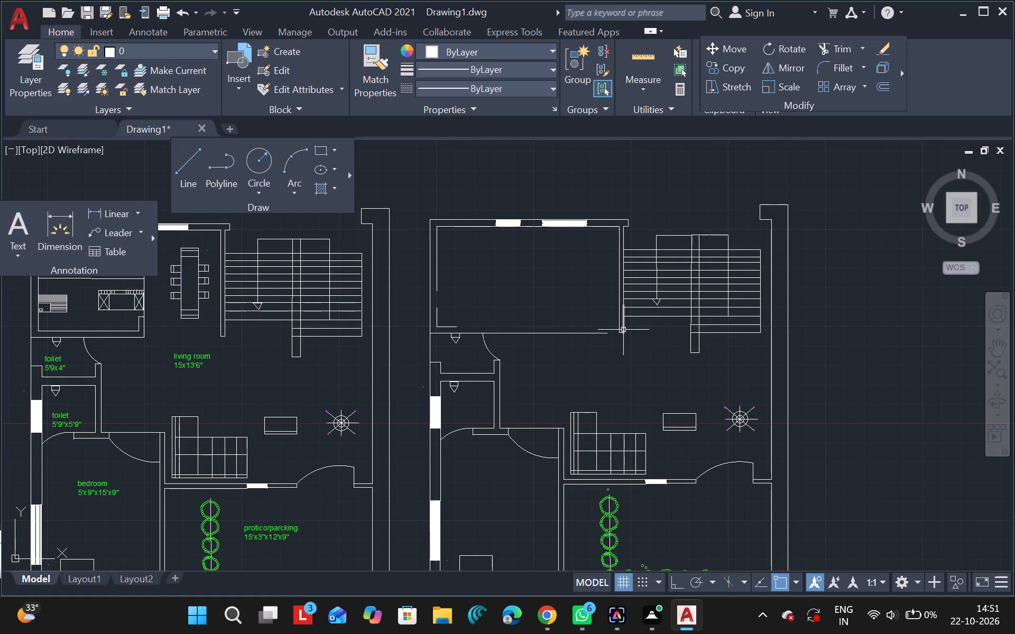
Delete the horizontal line segment that runs on to the staircase wall from the copy's wall line above the toilet.
left_click(594, 334)
key("Delete")
Draw connected lines extending the wall line above the toilet, stepping up and returning about 1551 units to the short inner wall line's end.
left_click(191, 161)
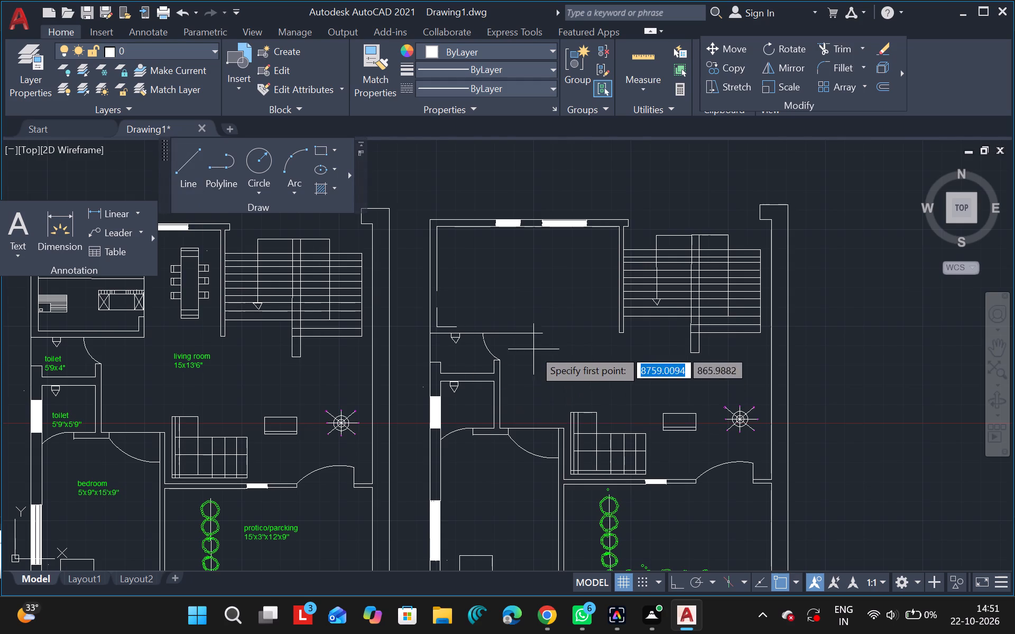
left_click_drag(541, 330, 570, 328)
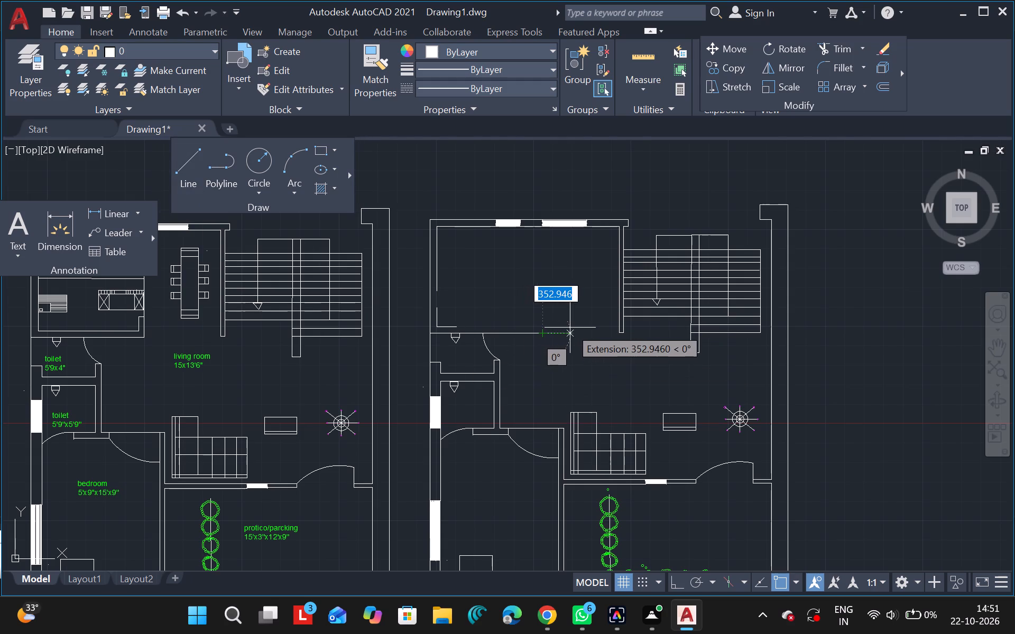
left_click_drag(570, 328, 574, 328)
left_click(574, 328)
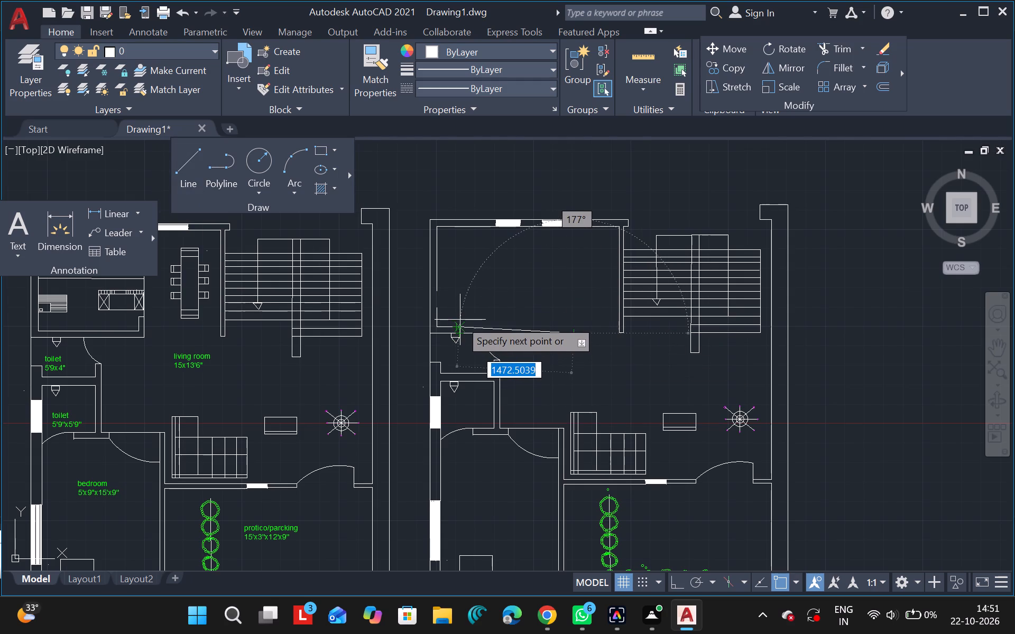
left_click(577, 325)
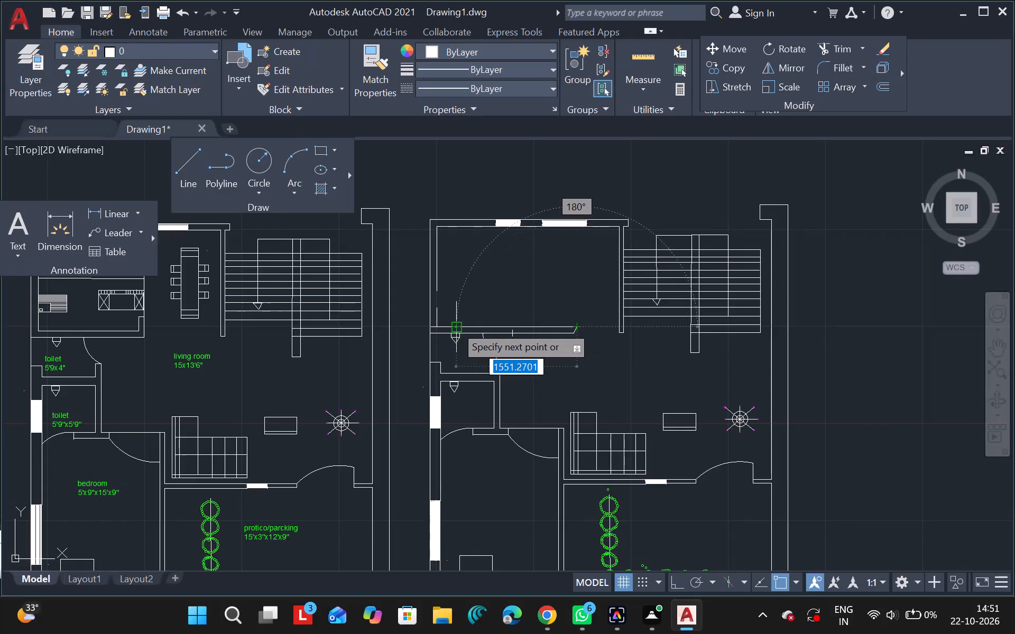
left_click(455, 325)
key("Escape")
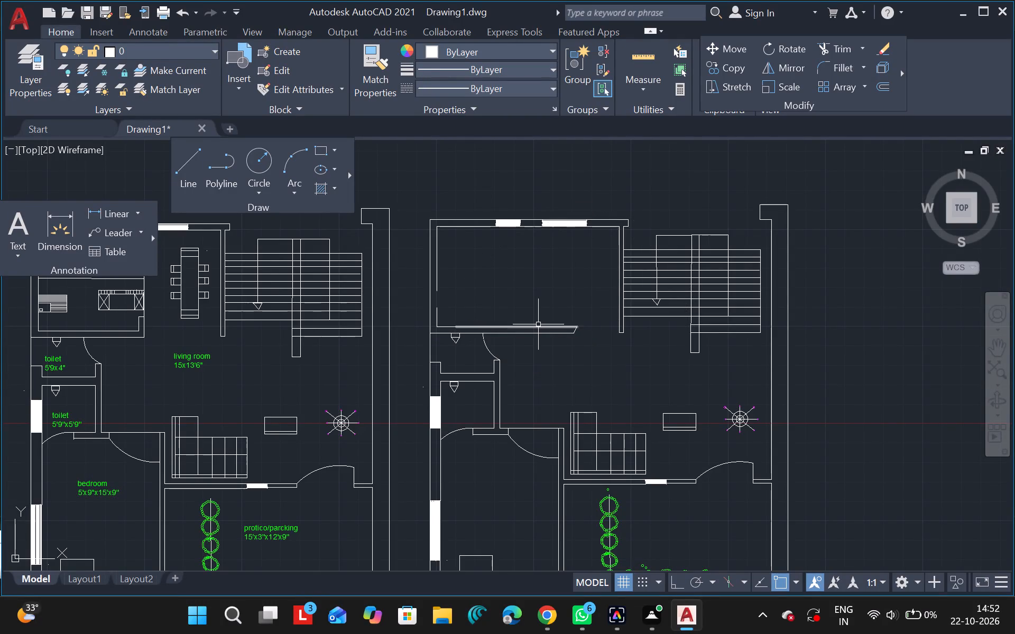
Replace the new wall's slanted end line with a vertical line about 158 units long from the lower wall line's end, crossing the upper one.
scroll(538, 324, "up", 5, "ctrl")
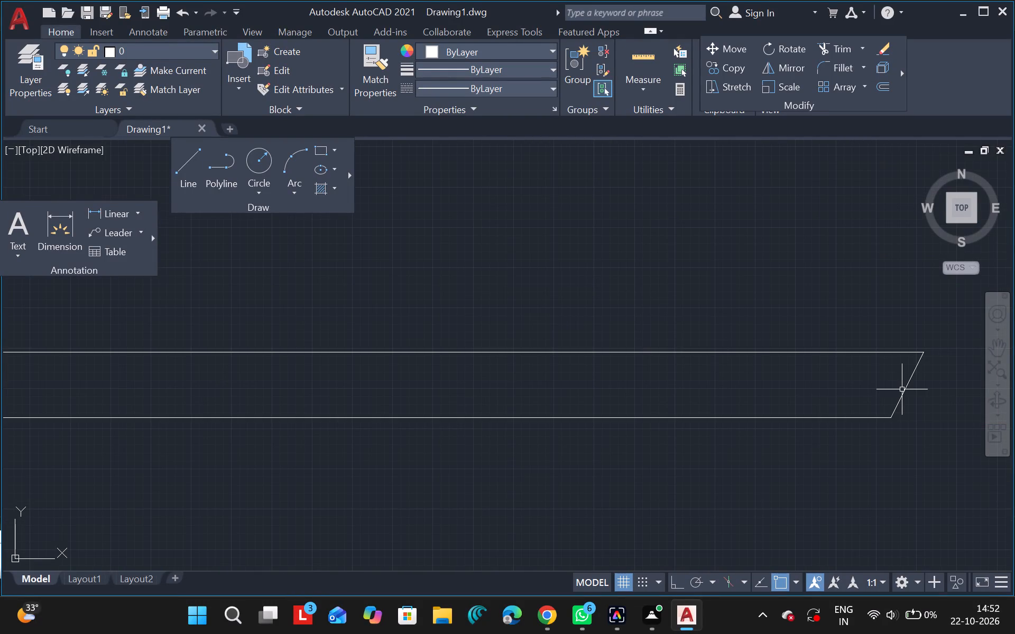
left_click(902, 389)
key("Delete")
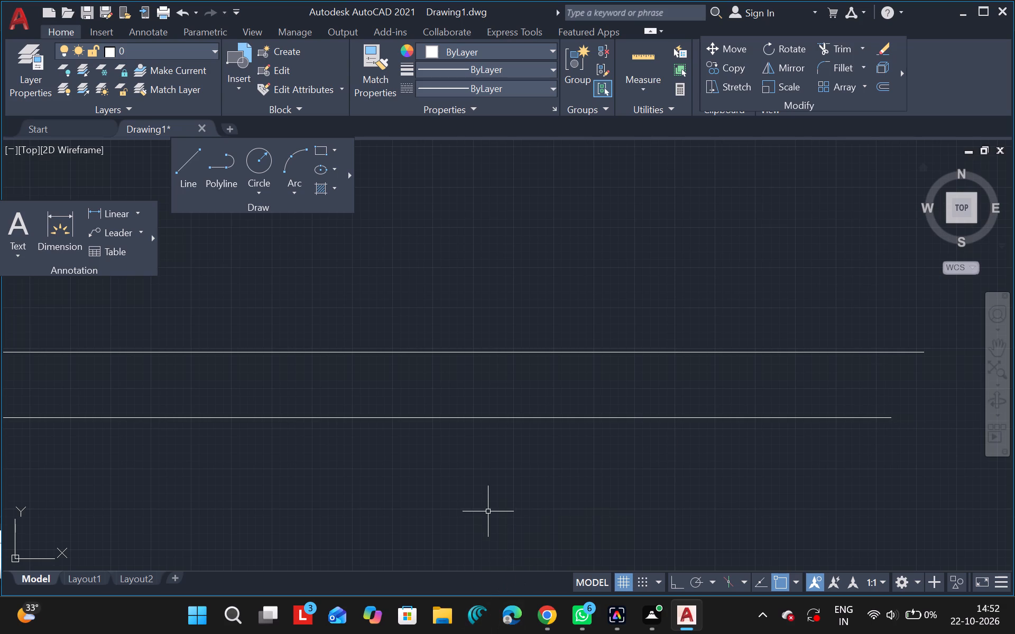
left_click(185, 170)
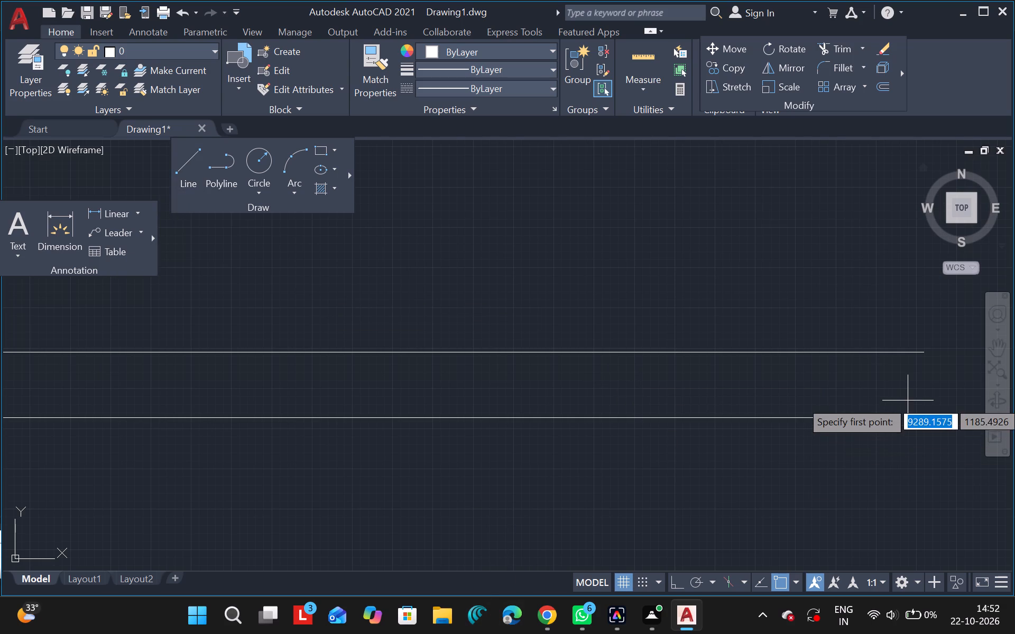
left_click_drag(893, 417, 899, 314)
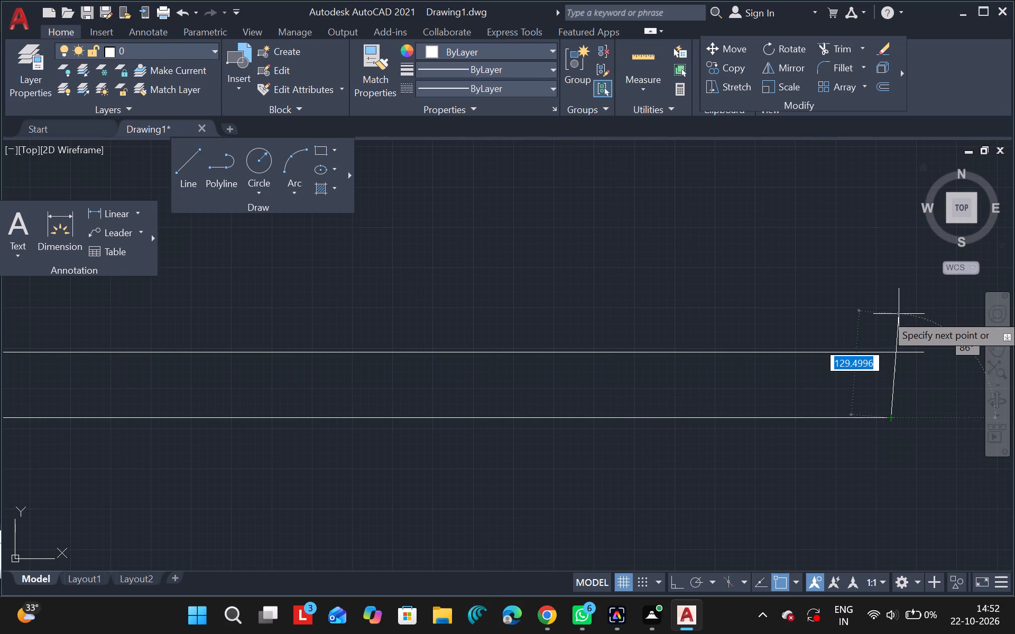
left_click_drag(899, 314, 894, 318)
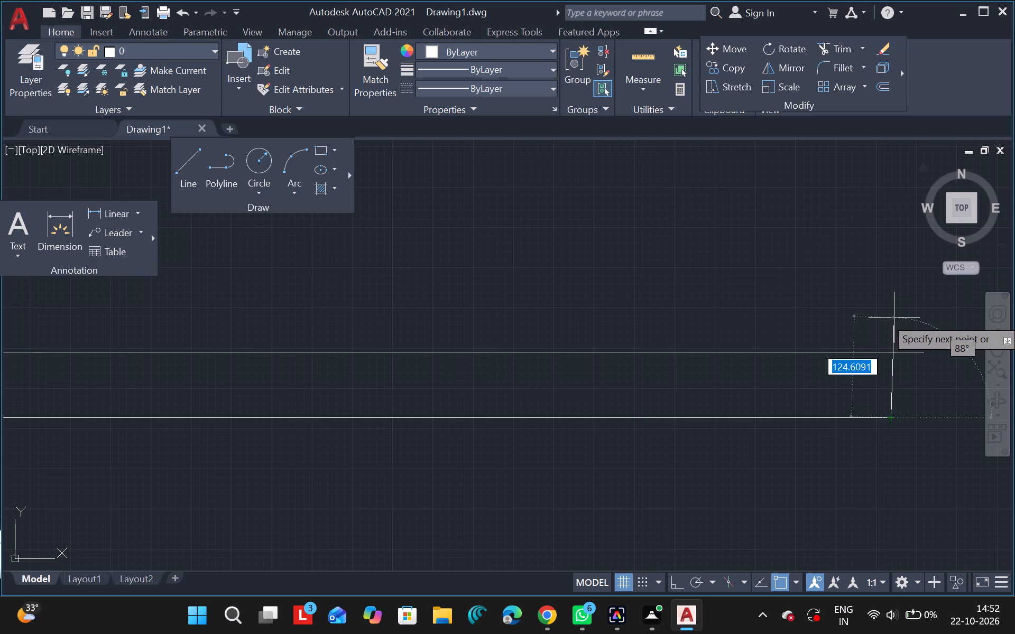
left_click_drag(894, 318, 891, 295)
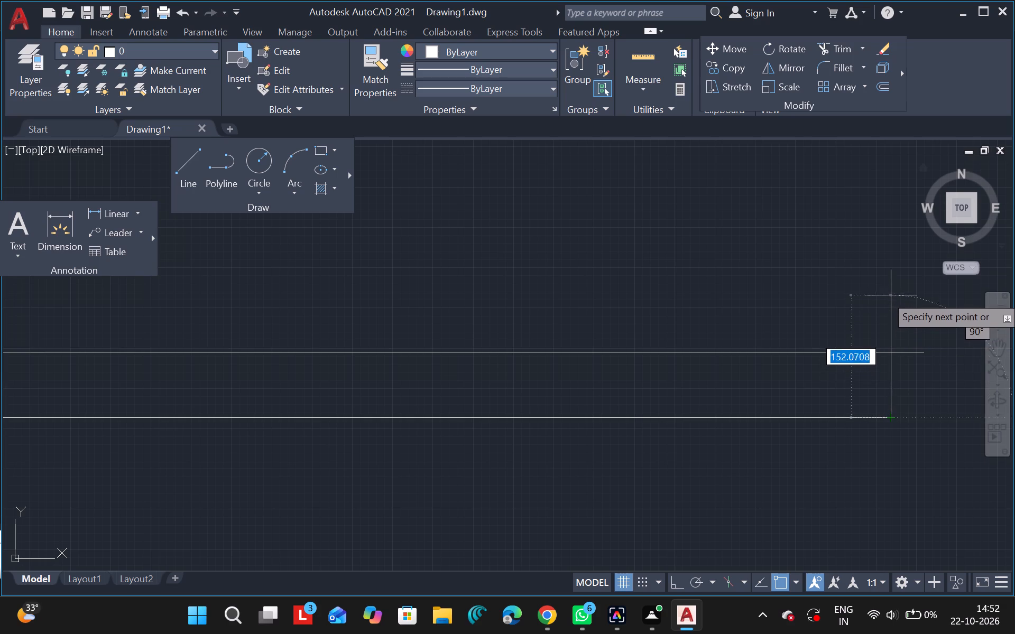
left_click_drag(891, 295, 892, 287)
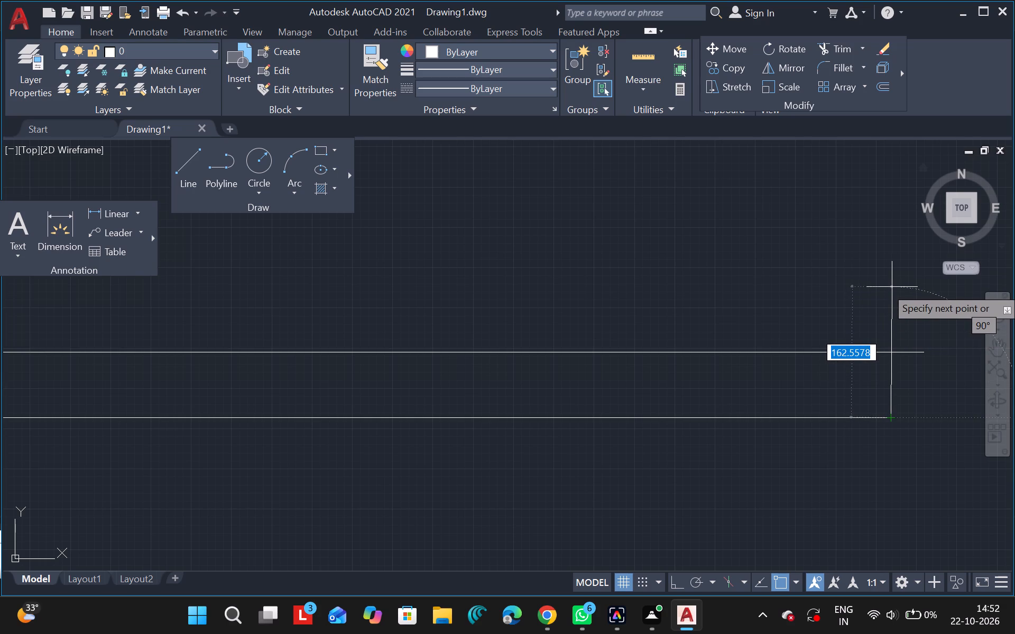
left_click_drag(892, 287, 896, 286)
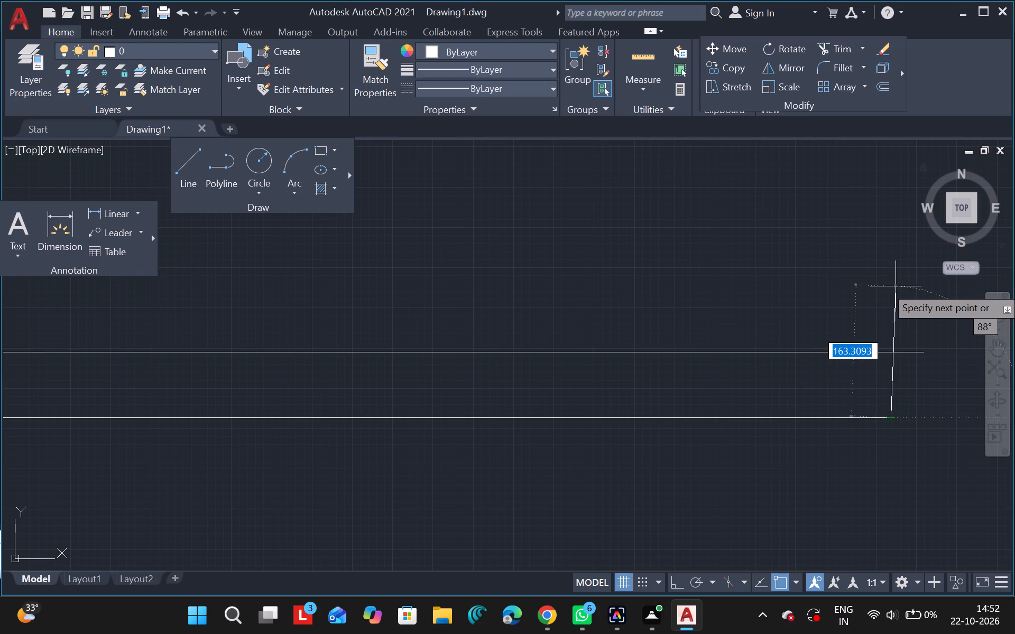
left_click_drag(896, 286, 903, 381)
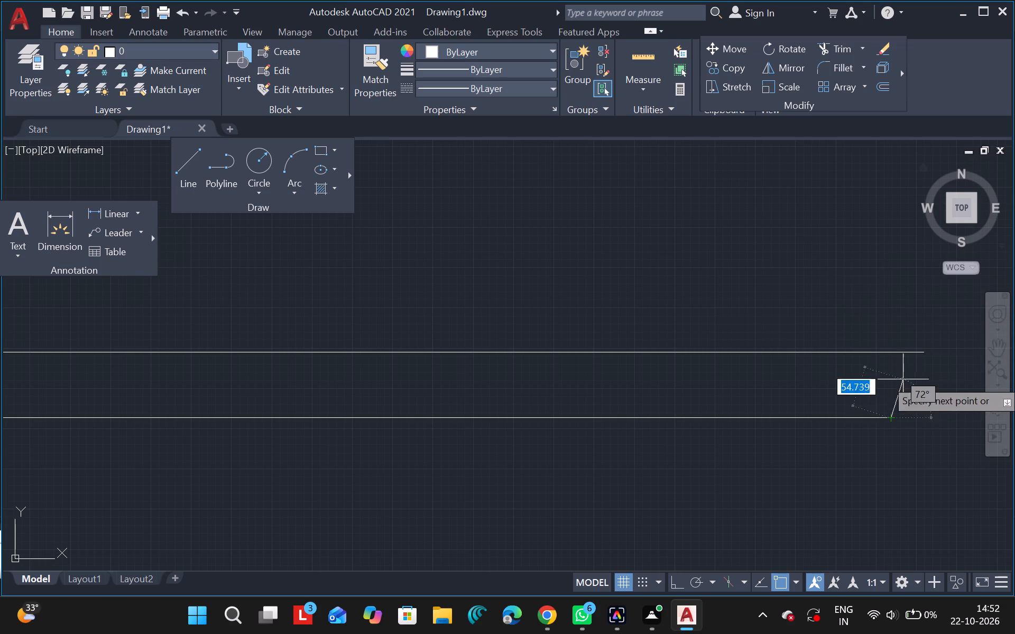
left_click_drag(903, 381, 894, 335)
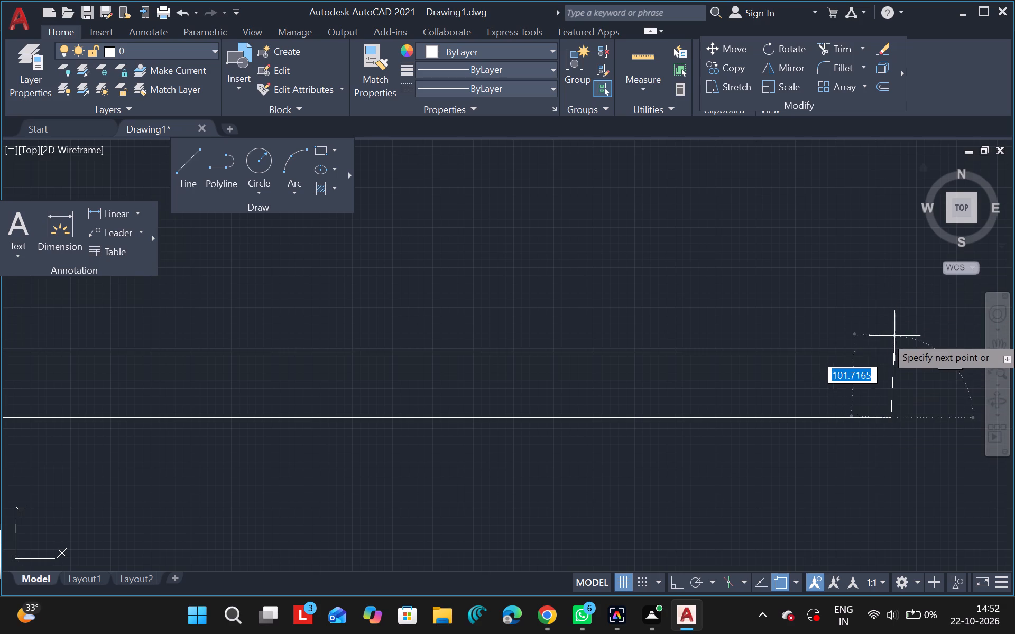
left_click_drag(894, 335, 903, 295)
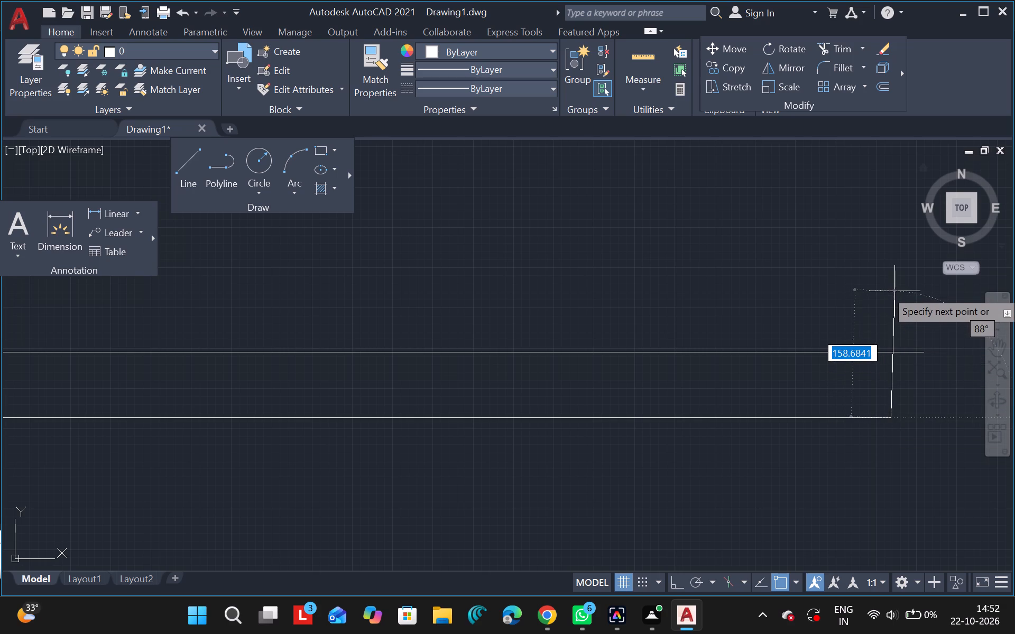
left_click(891, 290)
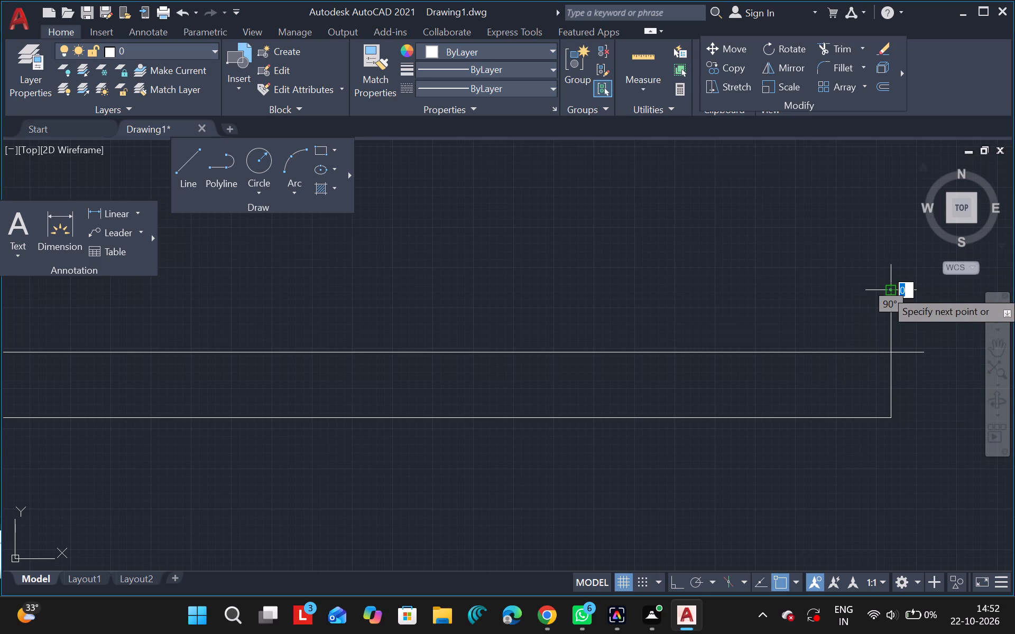
key("Escape")
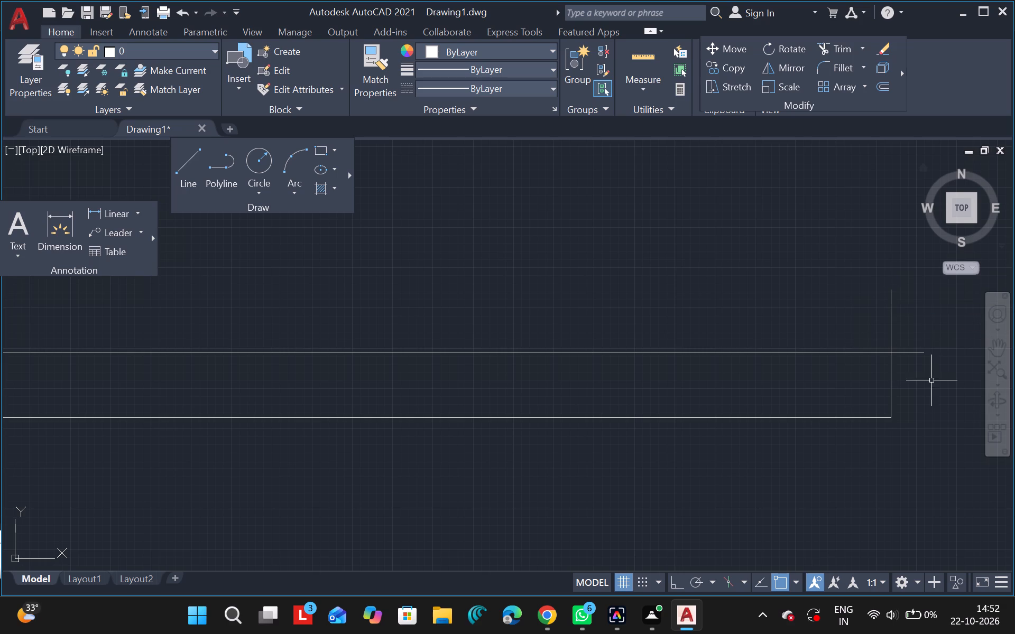
Trim the overhanging ends of the upper wall line and the vertical end line at the new wall's corner.
scroll(779, 366, "down", 3, "ctrl")
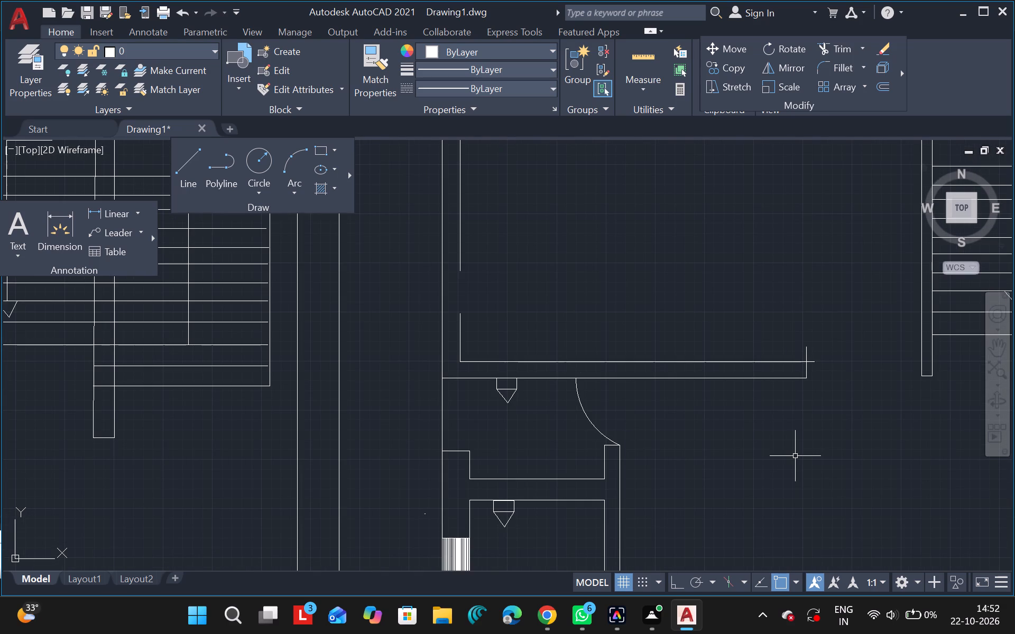
type("tr")
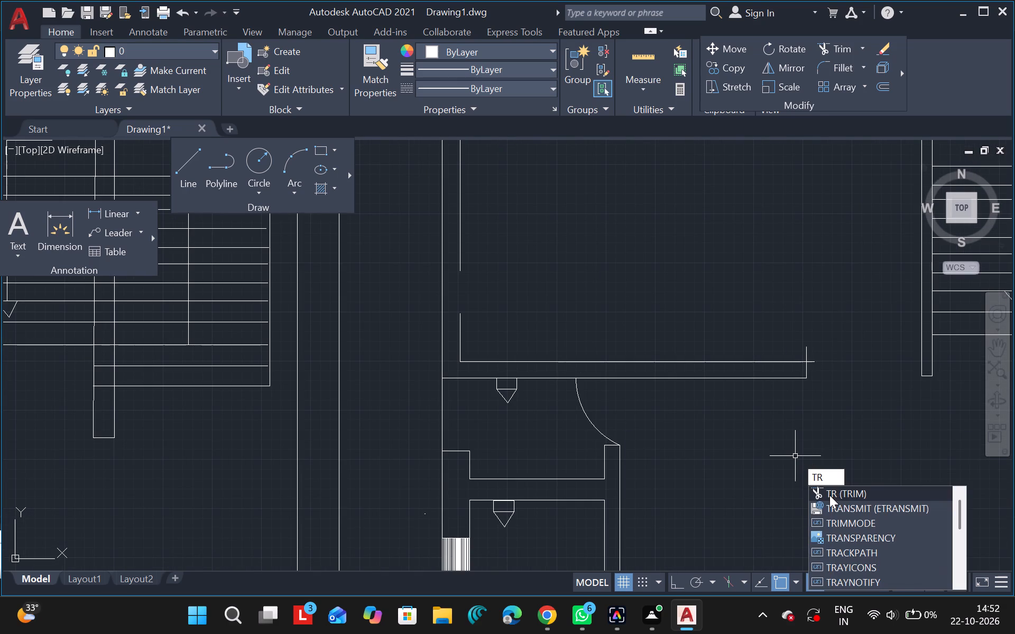
left_click(829, 495)
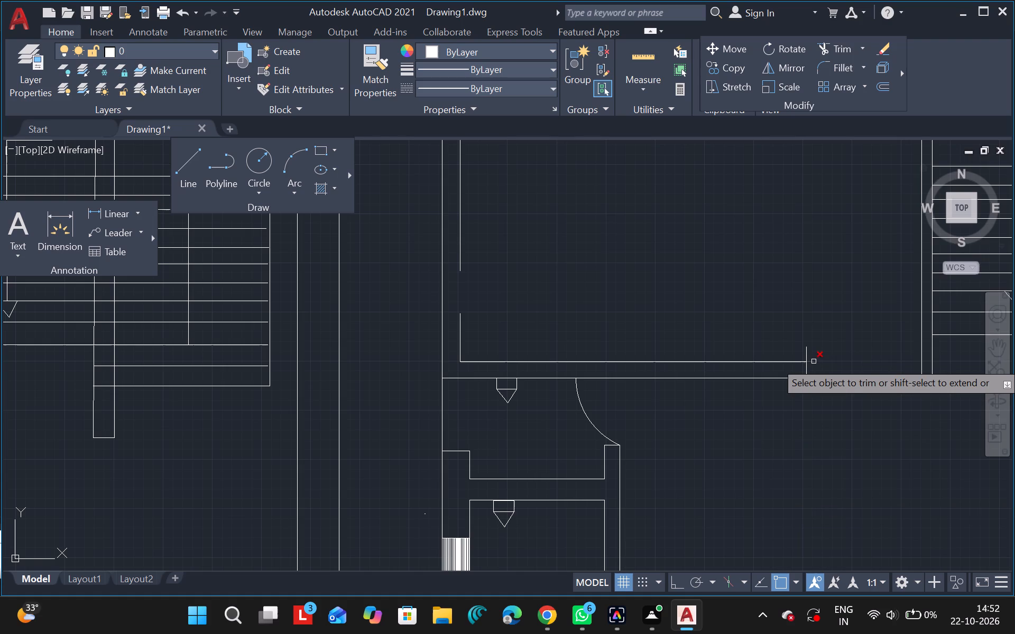
left_click(814, 361)
left_click_drag(805, 355, 862, 413)
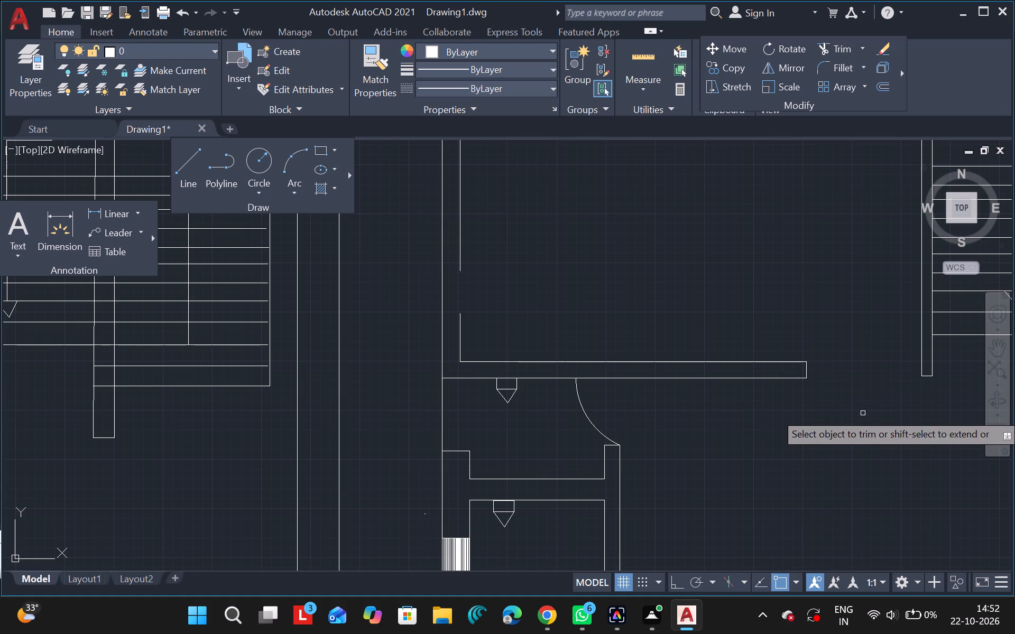
left_click_drag(862, 413, 788, 489)
key("Escape")
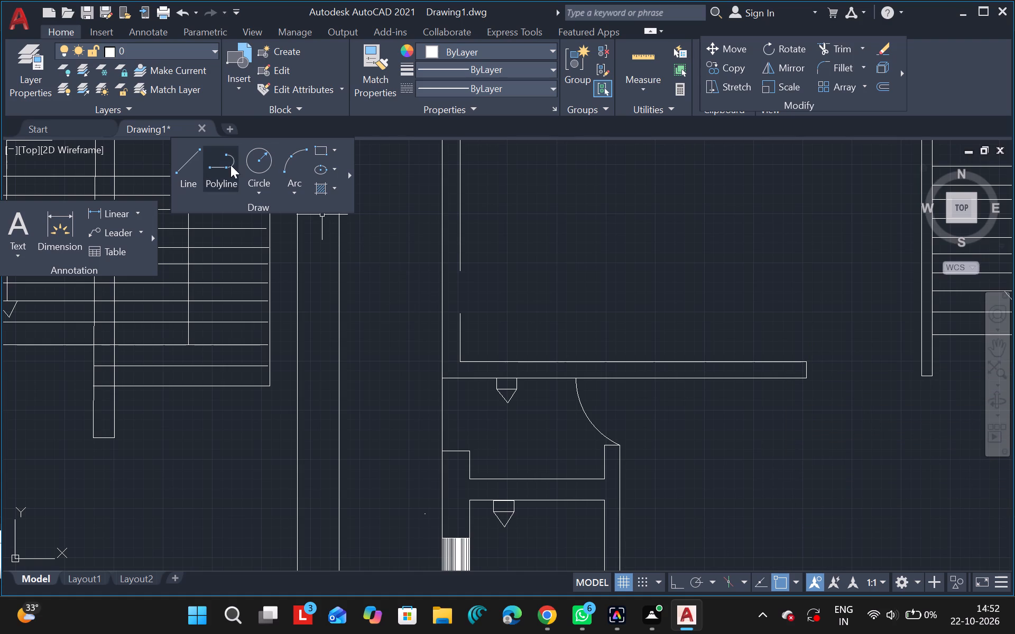
Draw a vertical line closing the gap in the inner line of the outer wall above the new wall.
left_click(198, 158)
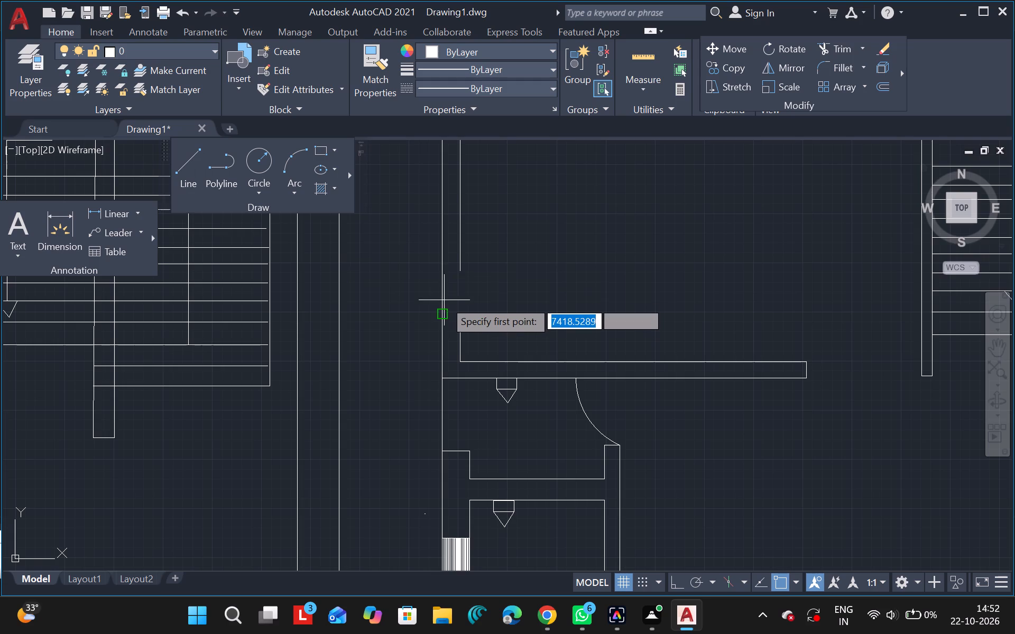
left_click_drag(459, 269, 459, 299)
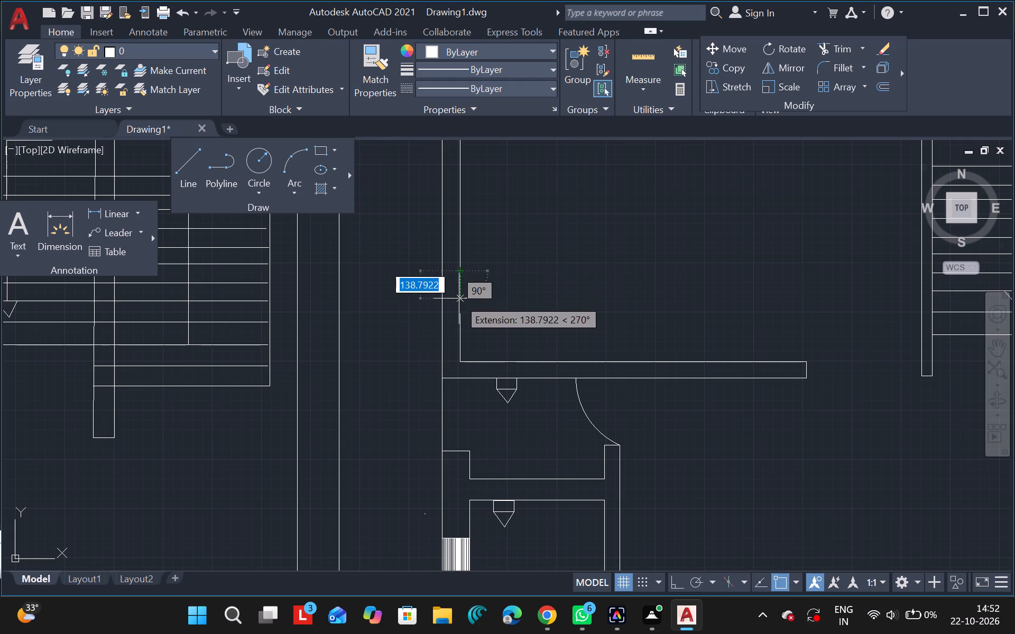
left_click_drag(459, 299, 461, 311)
left_click(461, 311)
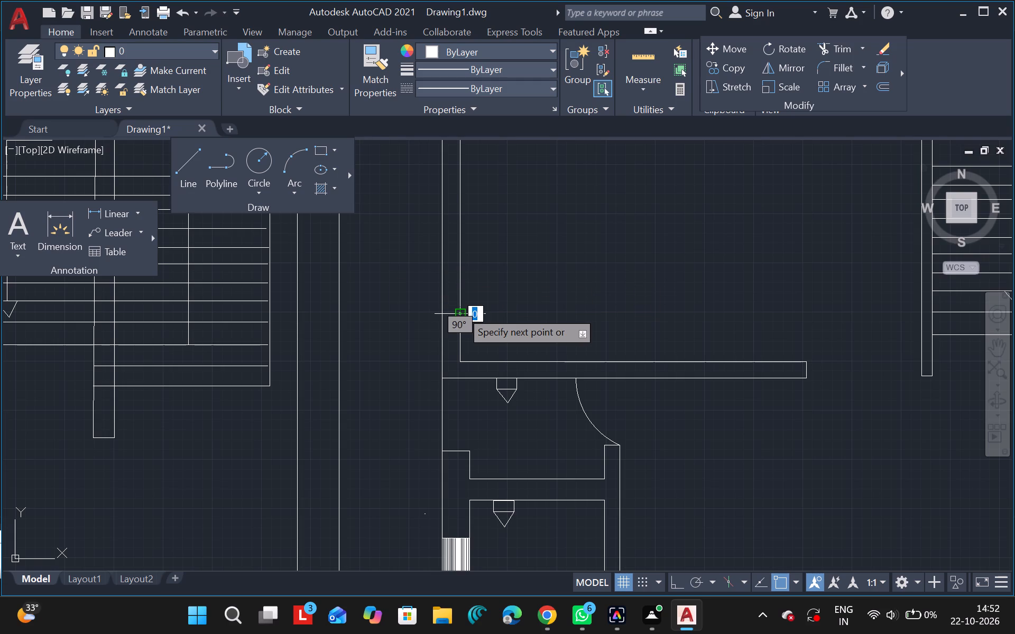
key("Escape")
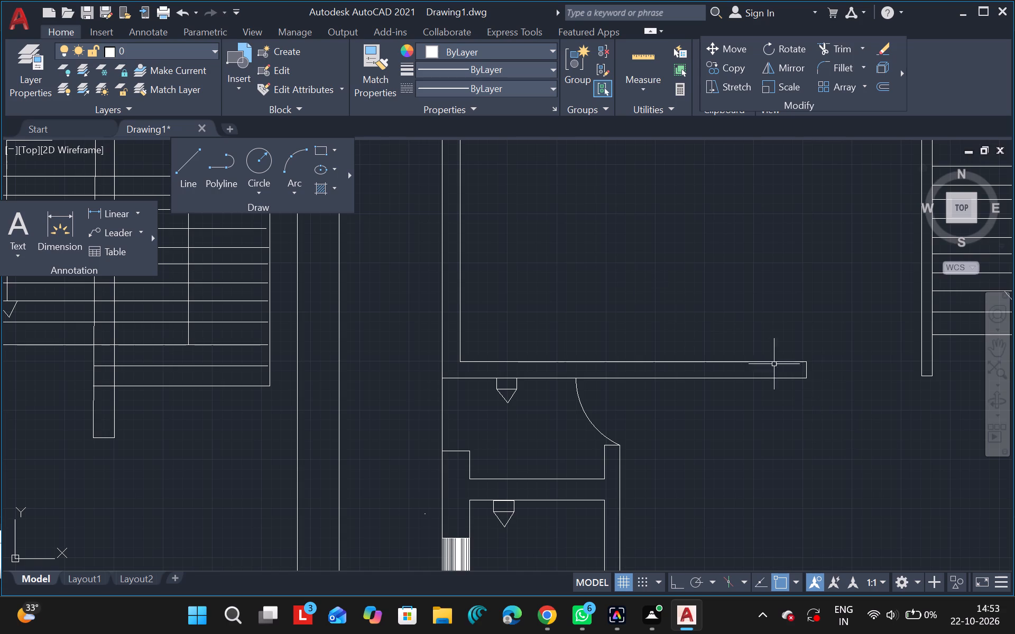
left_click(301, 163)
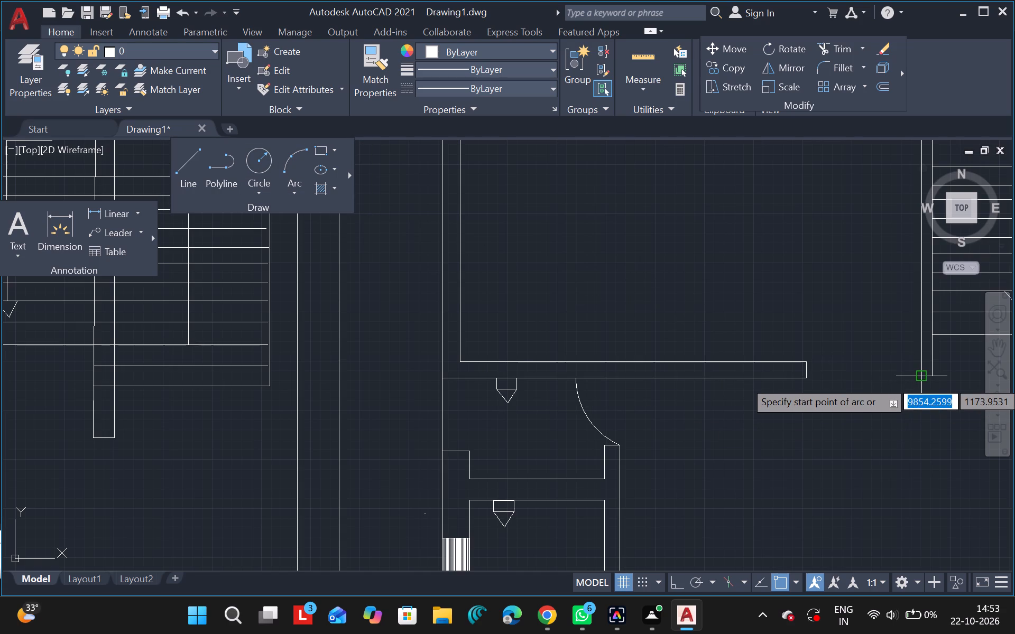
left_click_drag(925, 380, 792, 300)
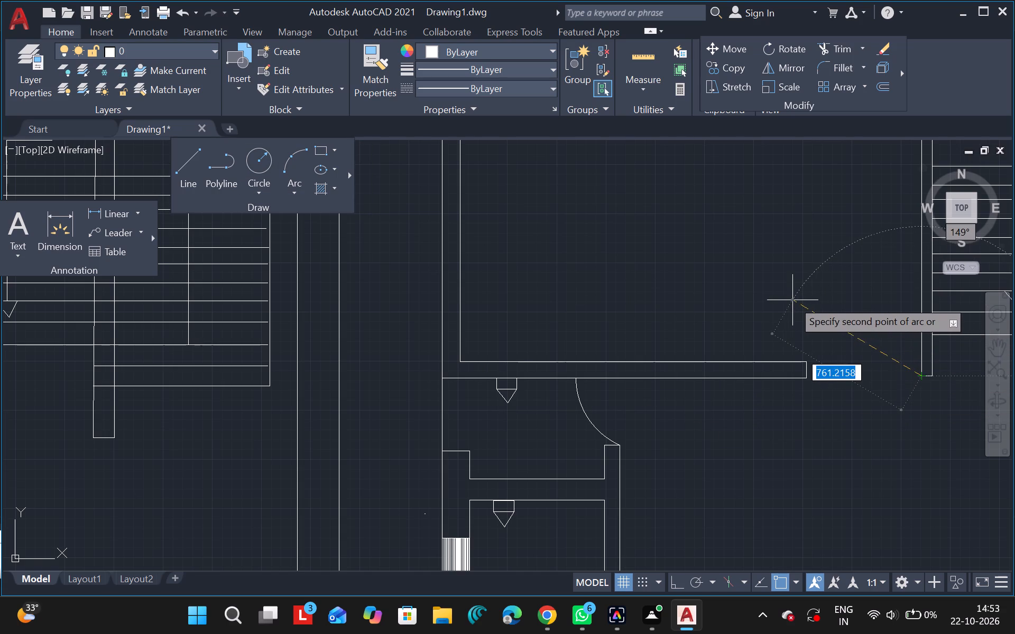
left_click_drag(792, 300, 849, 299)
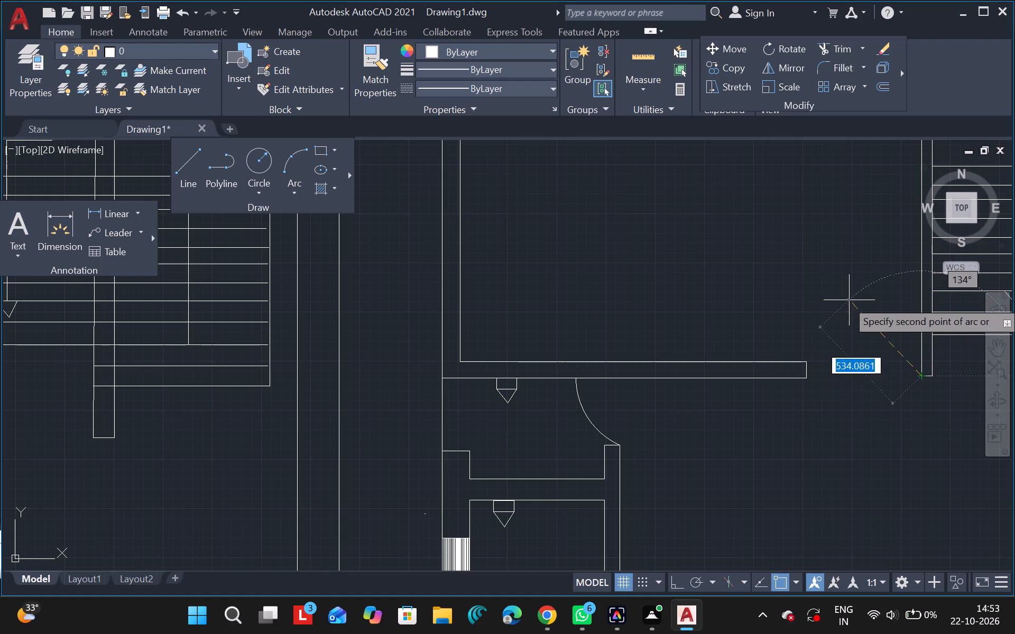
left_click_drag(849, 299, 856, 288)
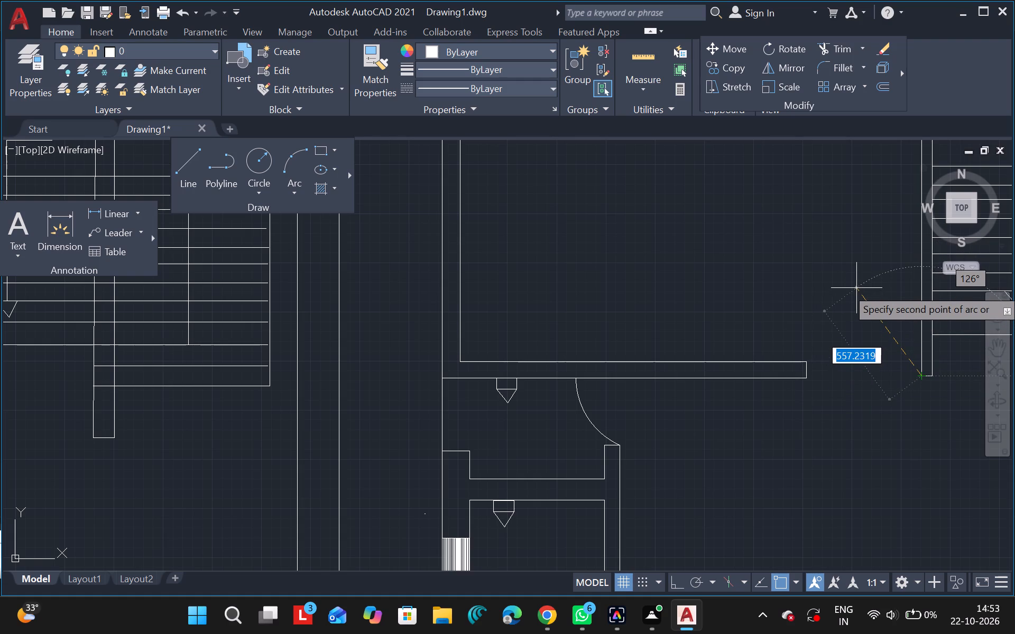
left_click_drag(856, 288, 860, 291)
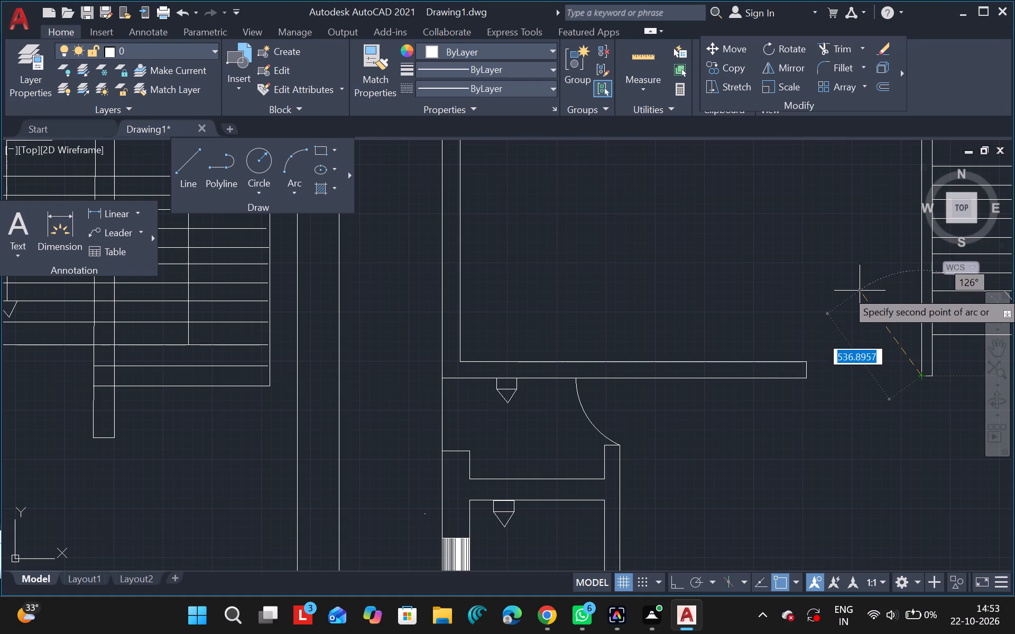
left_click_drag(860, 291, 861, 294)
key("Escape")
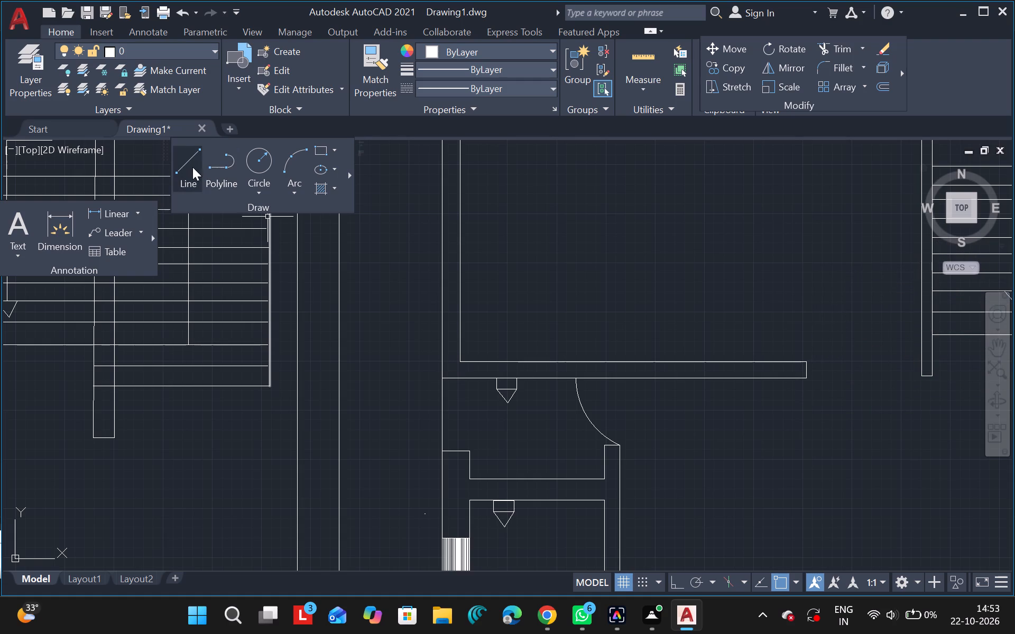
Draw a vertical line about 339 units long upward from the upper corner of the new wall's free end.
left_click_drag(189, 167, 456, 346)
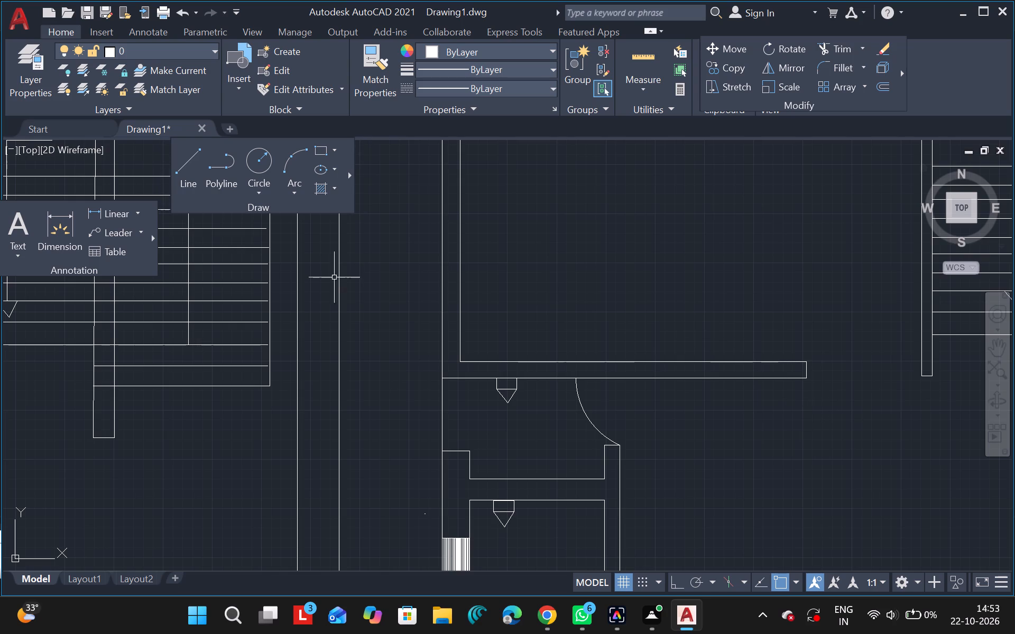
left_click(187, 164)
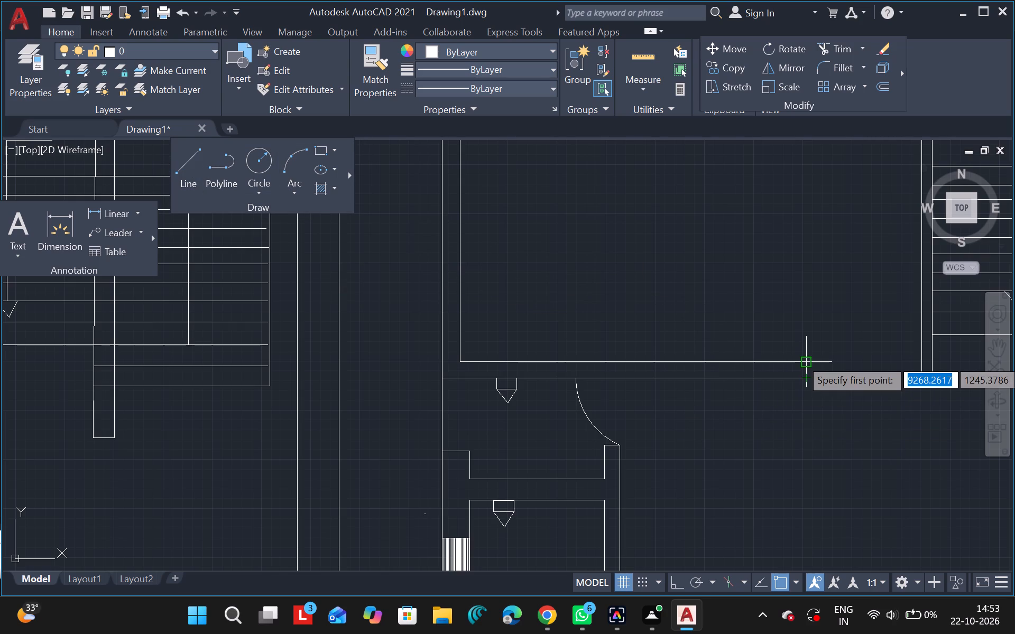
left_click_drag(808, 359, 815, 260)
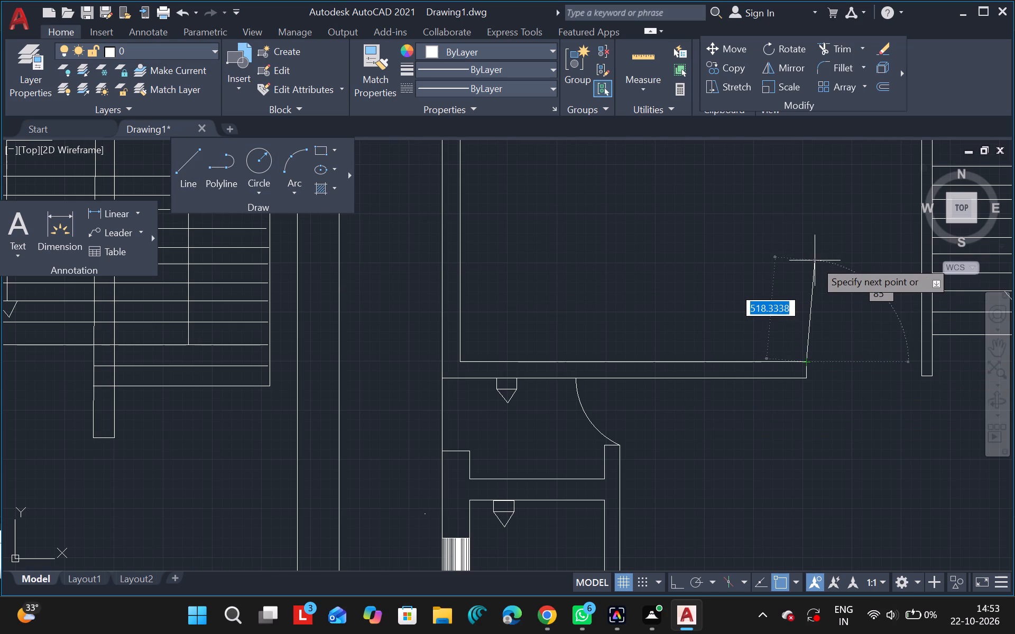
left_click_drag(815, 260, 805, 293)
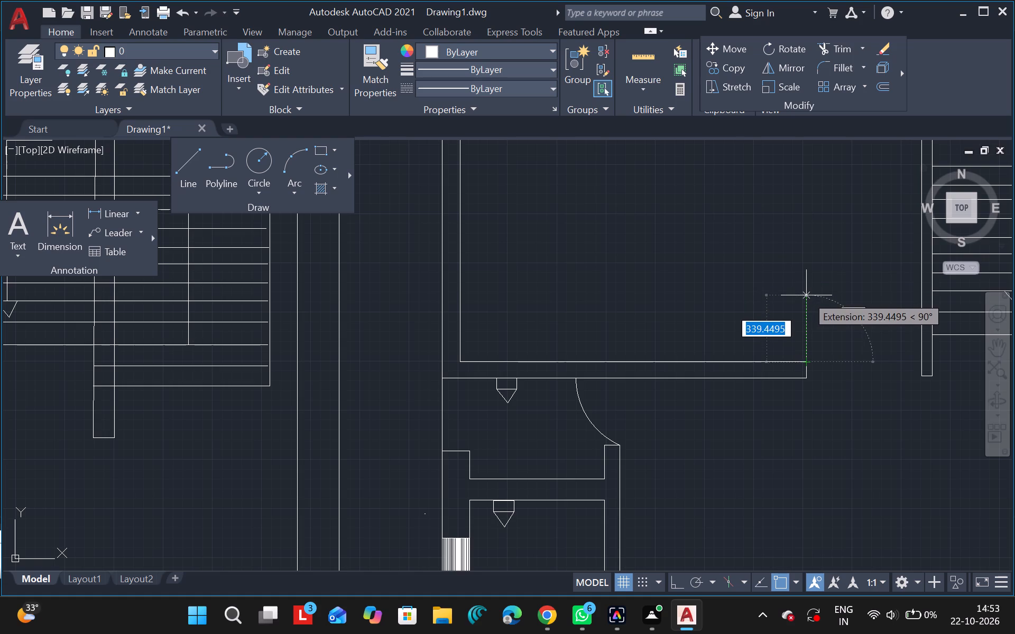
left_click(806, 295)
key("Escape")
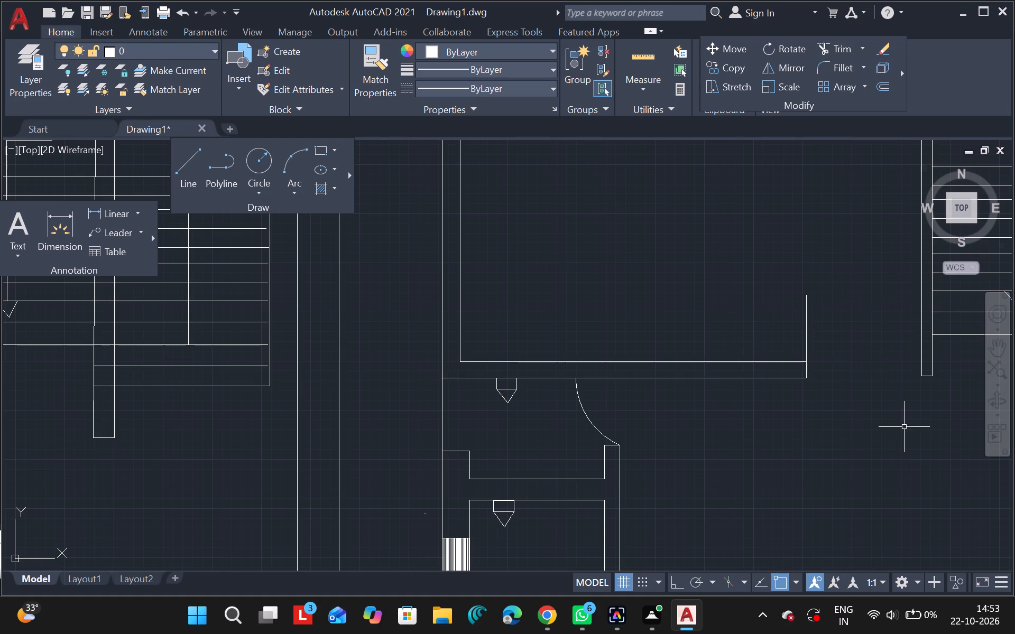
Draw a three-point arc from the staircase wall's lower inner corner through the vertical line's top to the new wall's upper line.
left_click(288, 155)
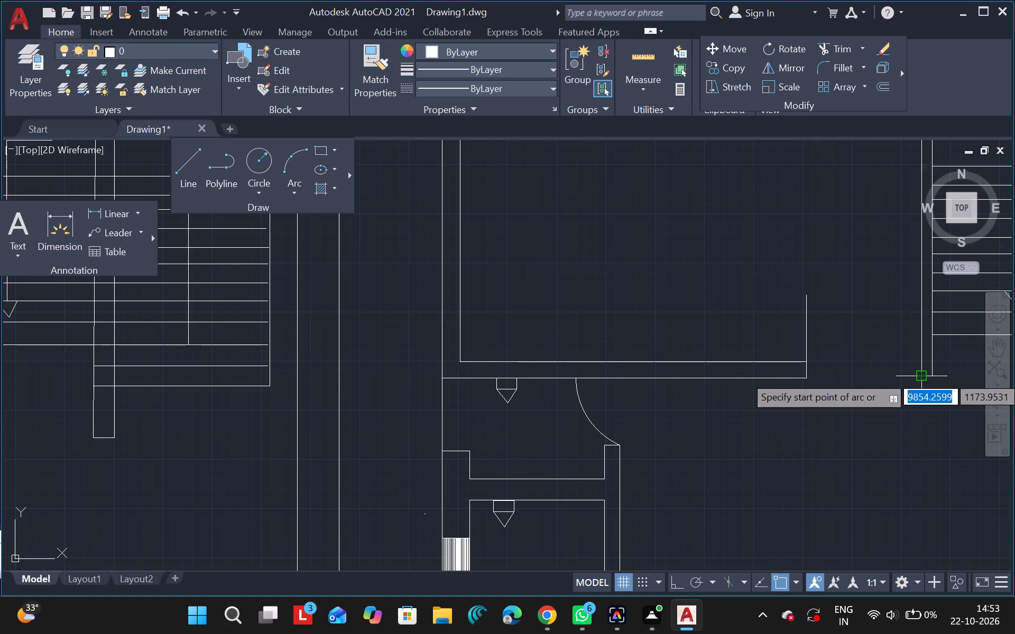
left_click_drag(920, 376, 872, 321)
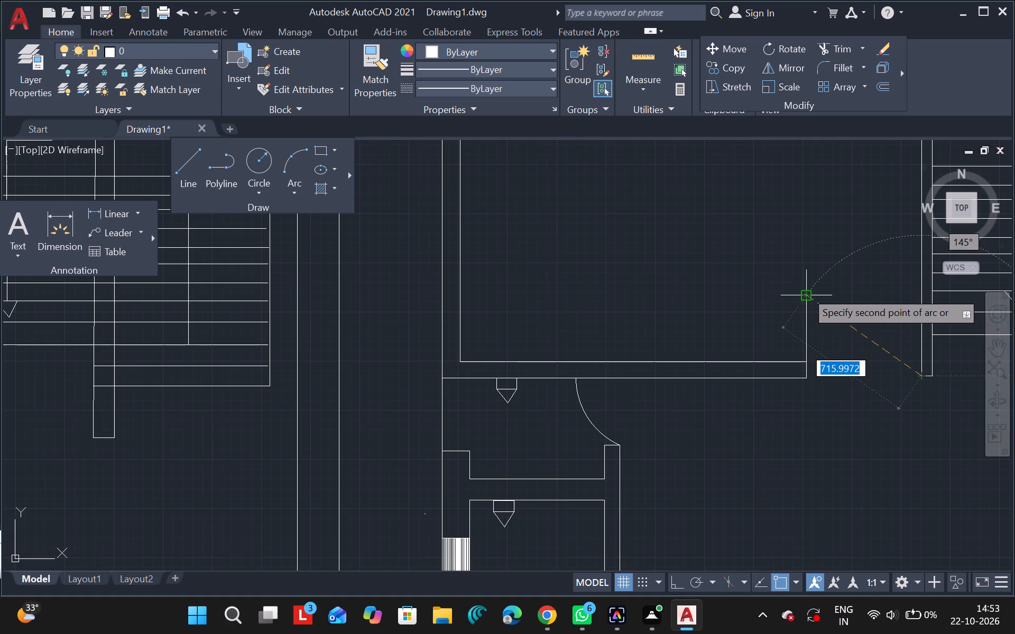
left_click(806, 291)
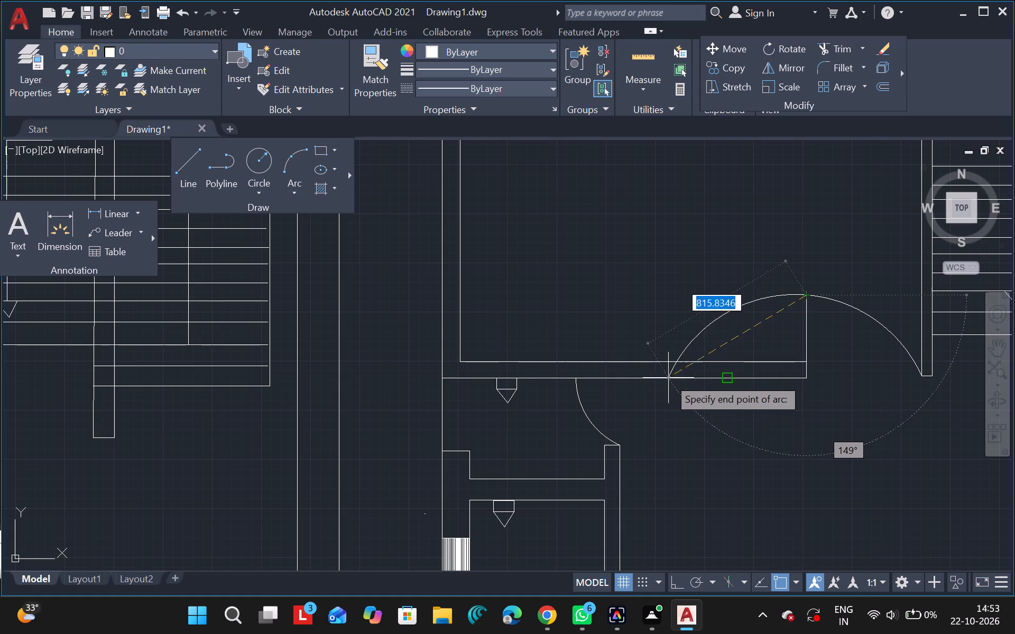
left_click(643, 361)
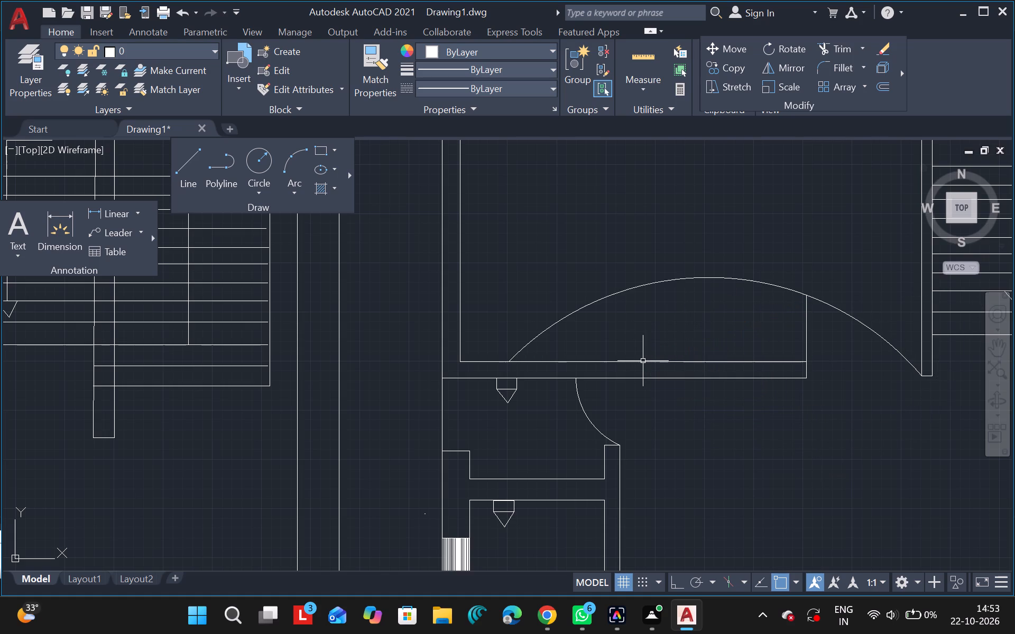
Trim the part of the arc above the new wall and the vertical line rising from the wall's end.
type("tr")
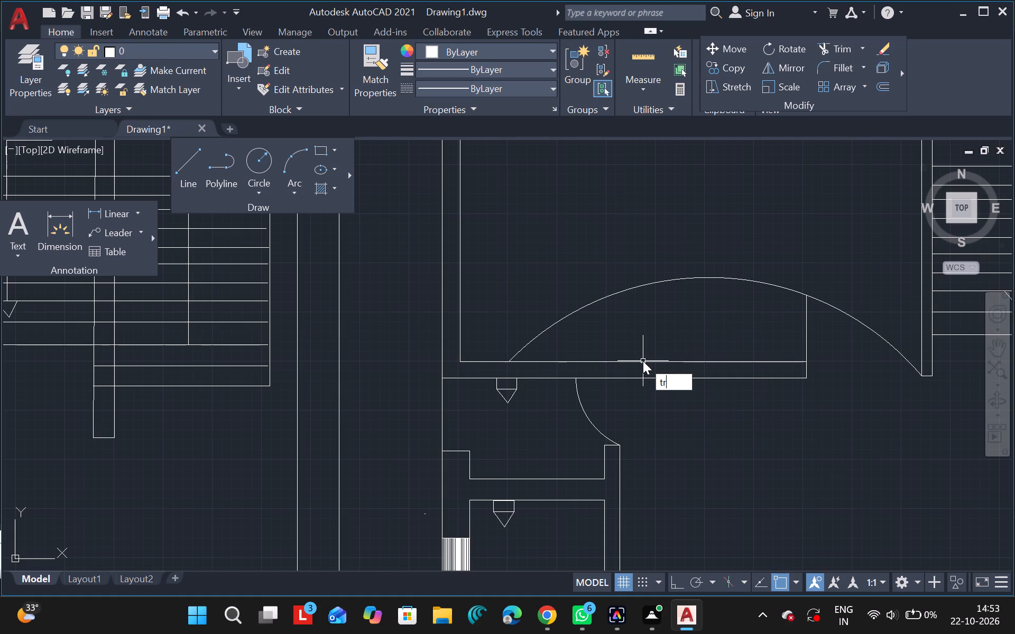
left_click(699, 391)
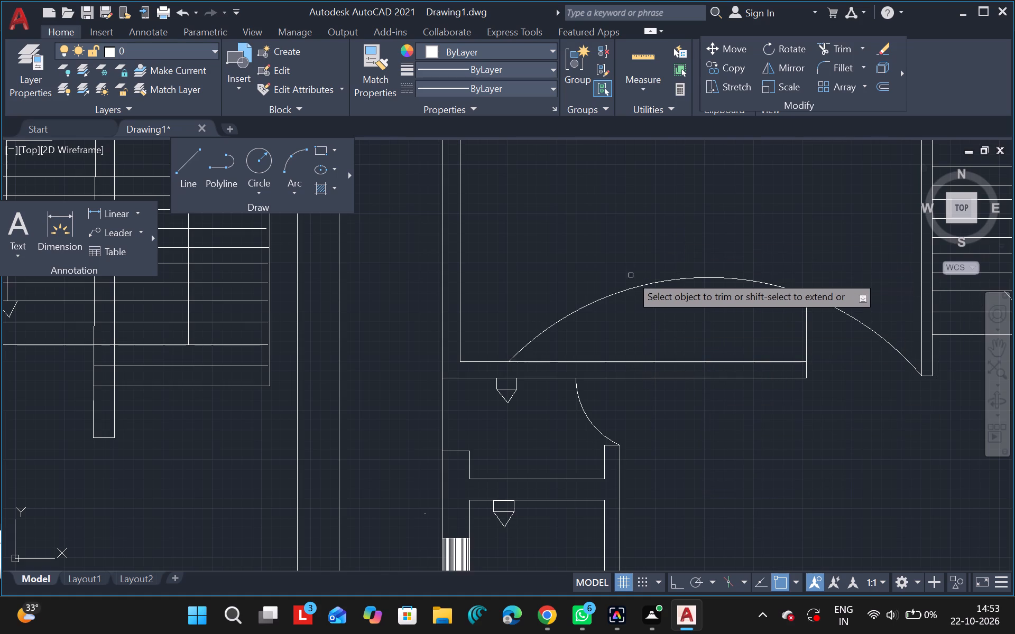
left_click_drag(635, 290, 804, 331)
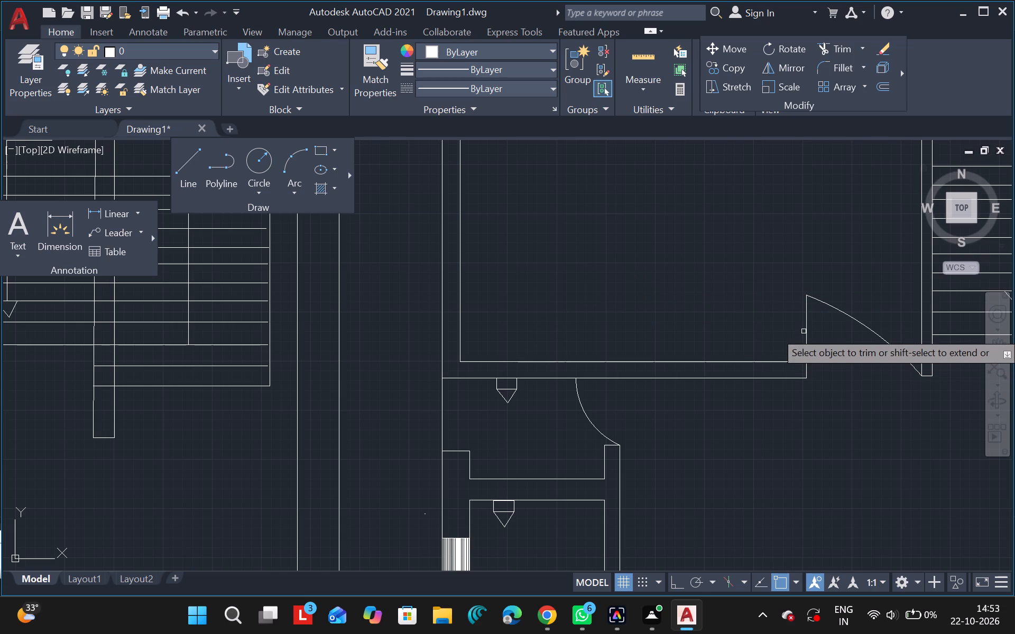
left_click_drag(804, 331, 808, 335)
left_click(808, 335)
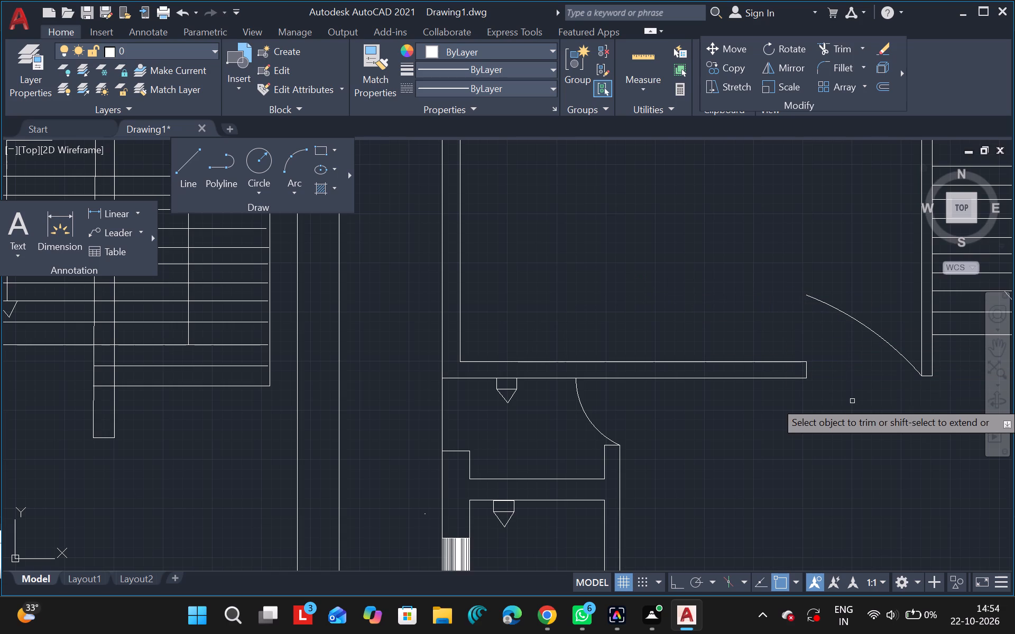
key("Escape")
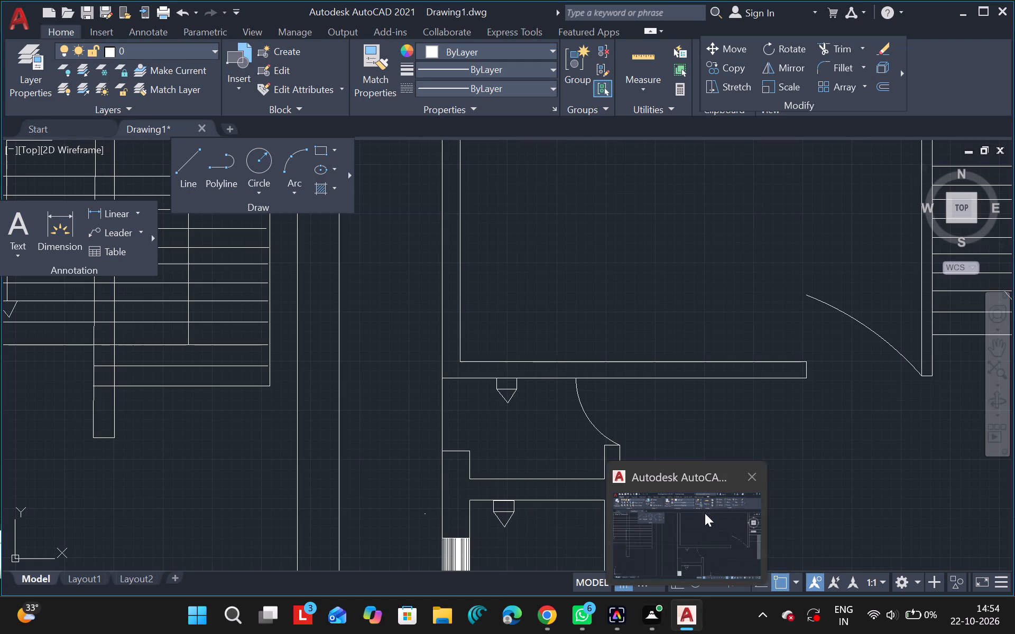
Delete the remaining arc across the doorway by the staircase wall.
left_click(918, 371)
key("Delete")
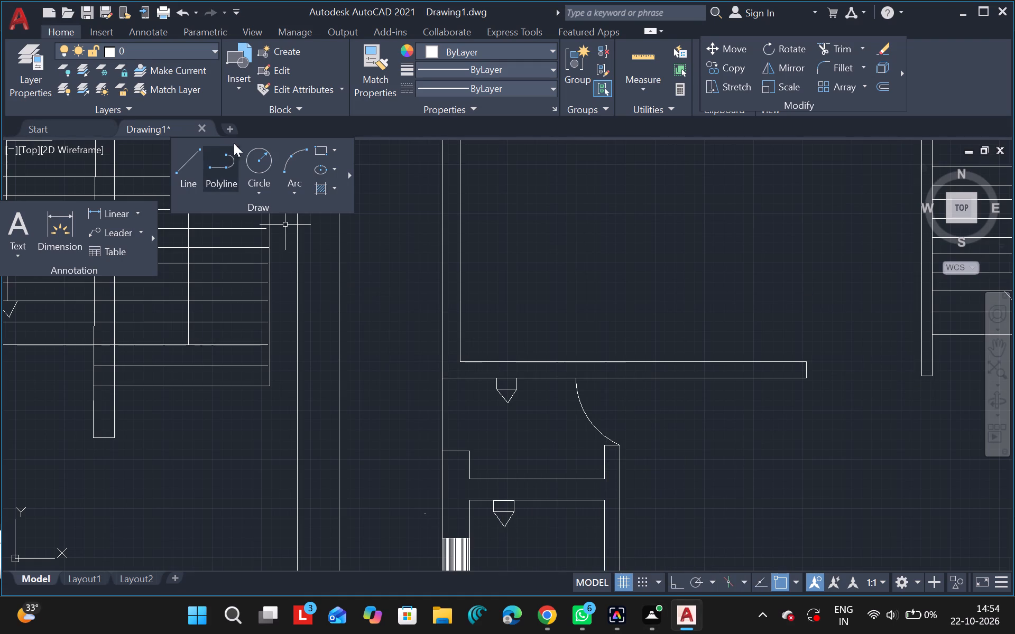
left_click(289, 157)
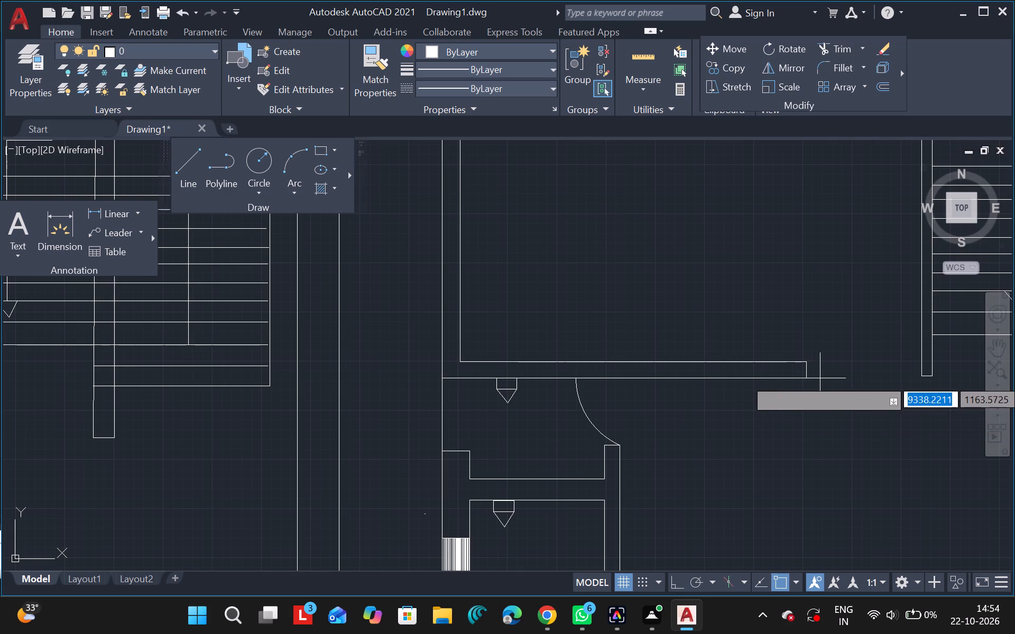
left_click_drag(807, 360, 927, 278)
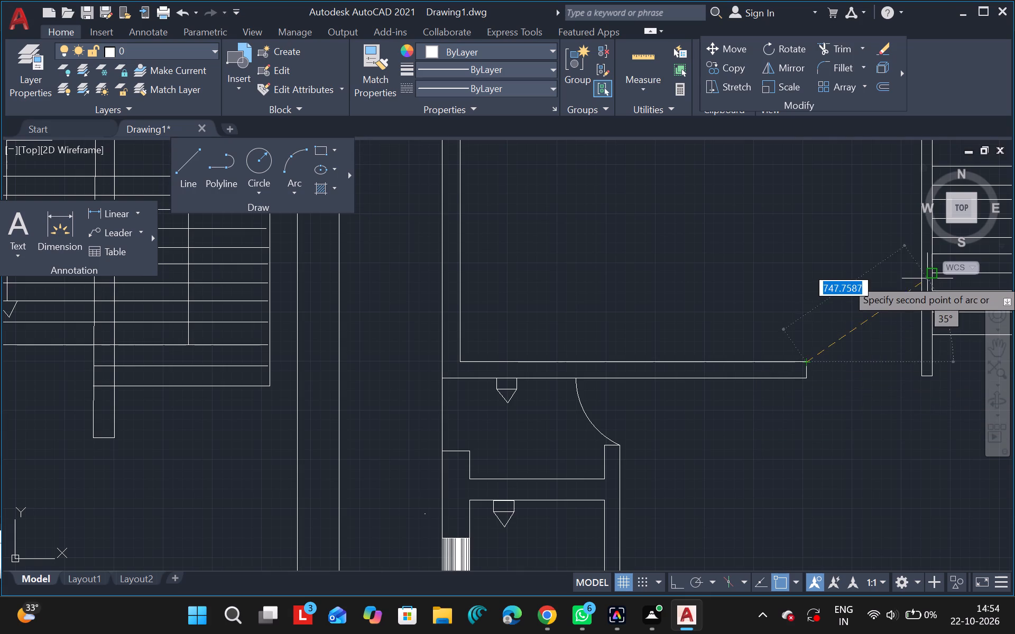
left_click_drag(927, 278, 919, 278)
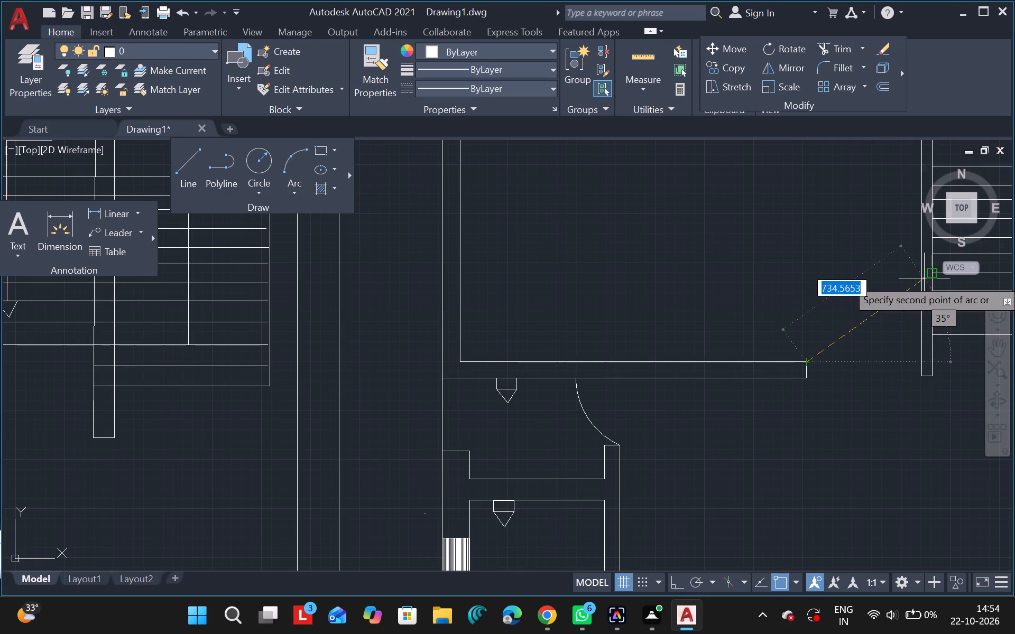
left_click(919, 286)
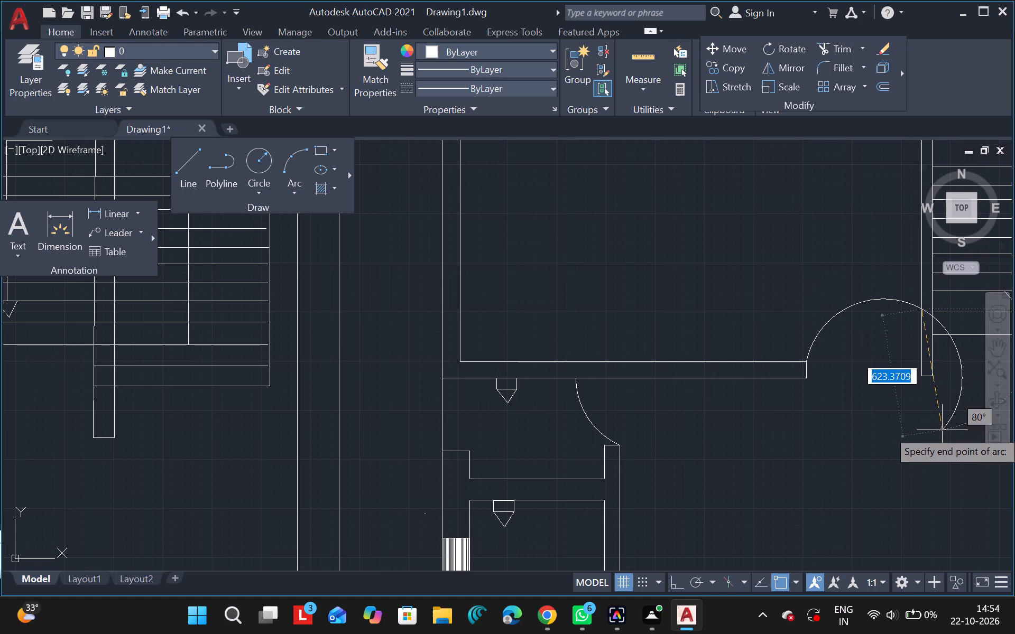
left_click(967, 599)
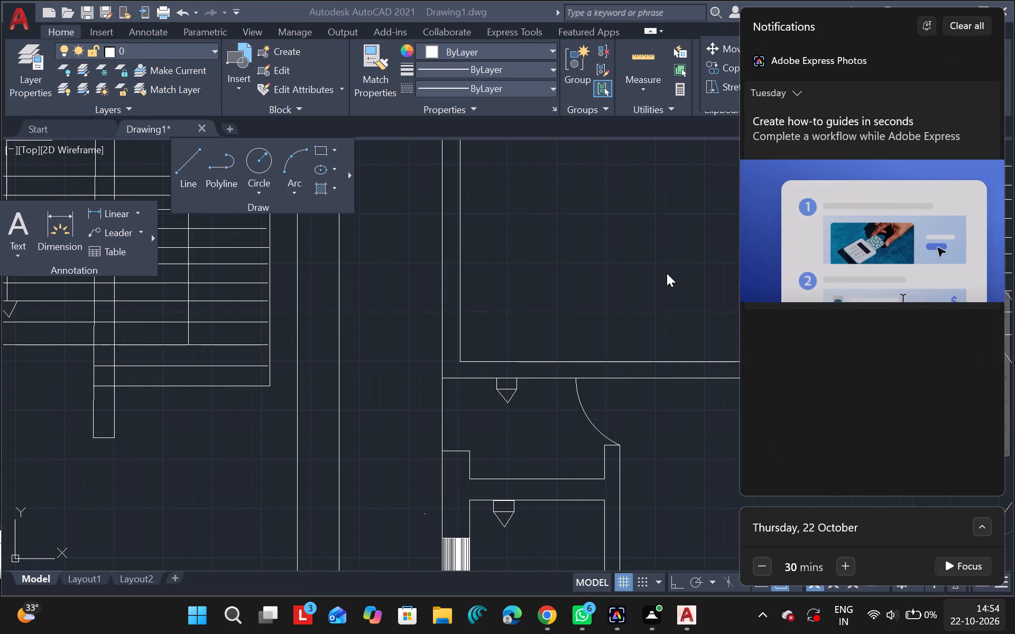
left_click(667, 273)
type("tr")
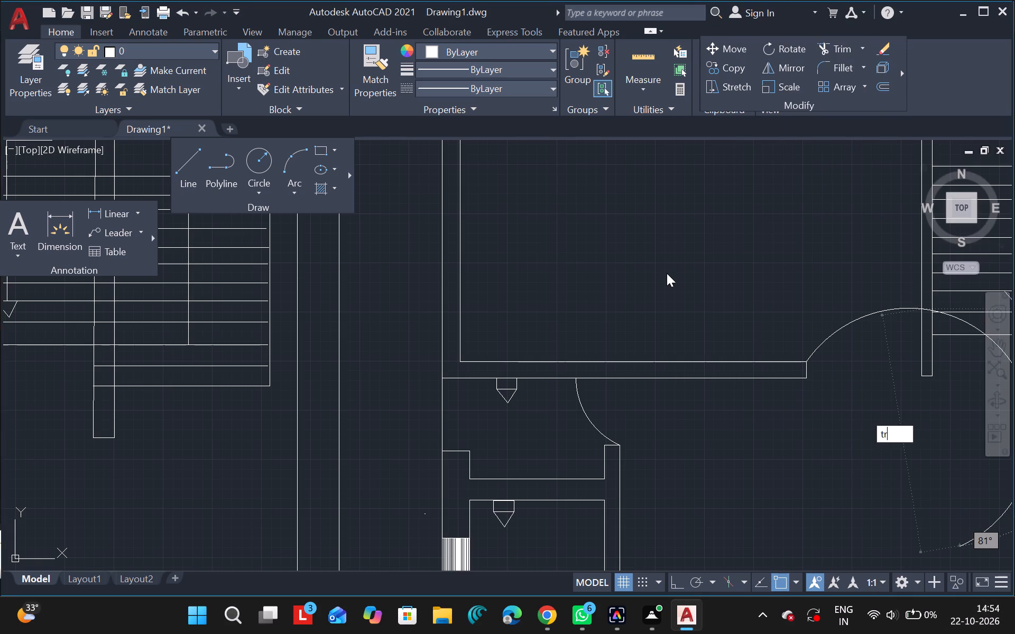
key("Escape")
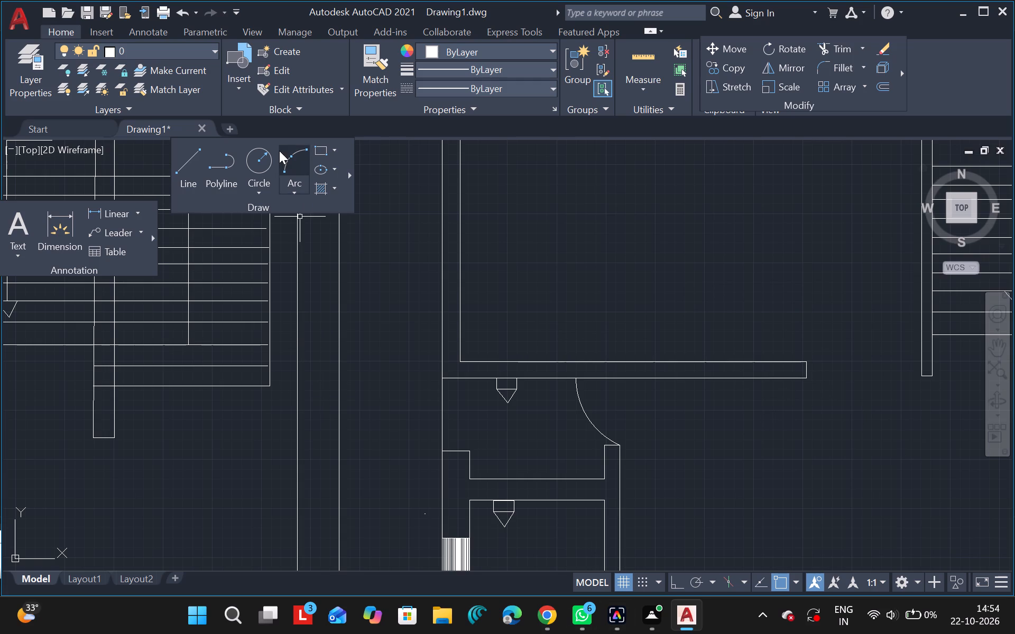
Draw a three-point arc from the new wall's upper end corner through the staircase wall's inner line, ending below the doorway.
left_click(292, 156)
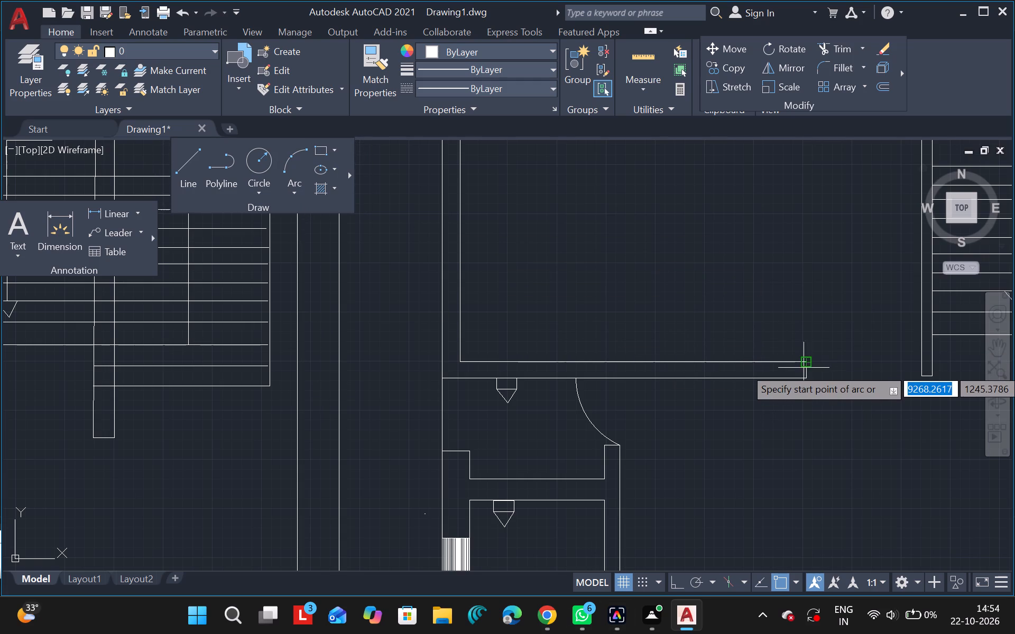
left_click_drag(804, 364, 900, 287)
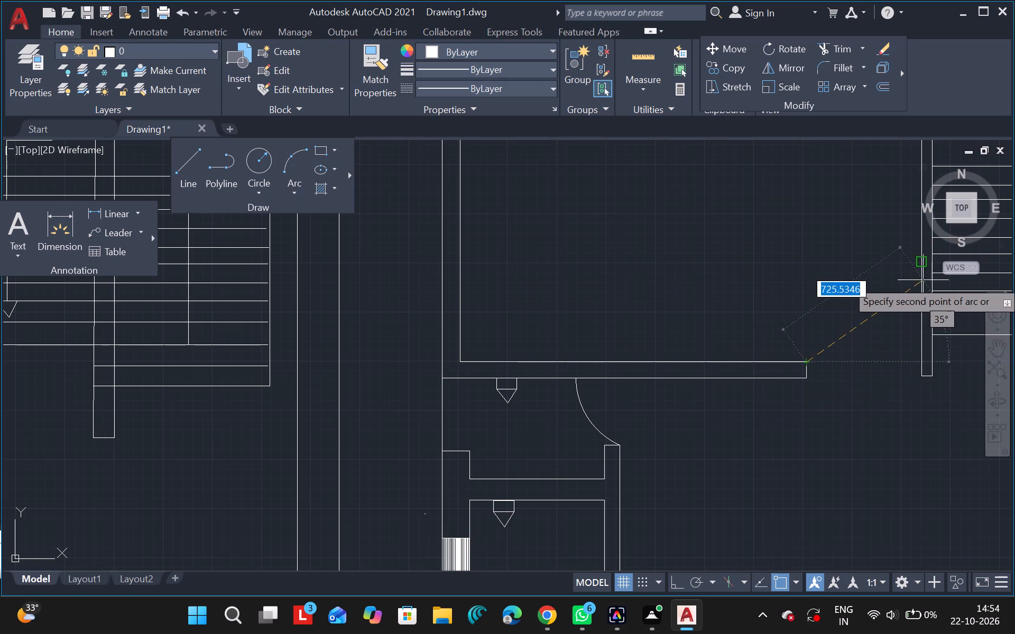
left_click(922, 280)
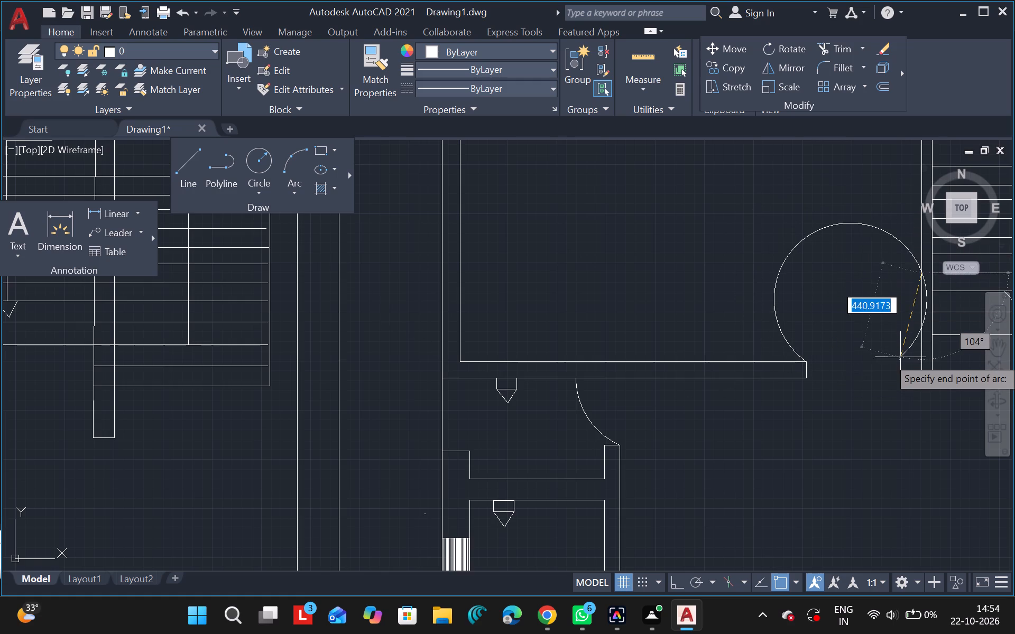
left_click(895, 520)
left_click(895, 520)
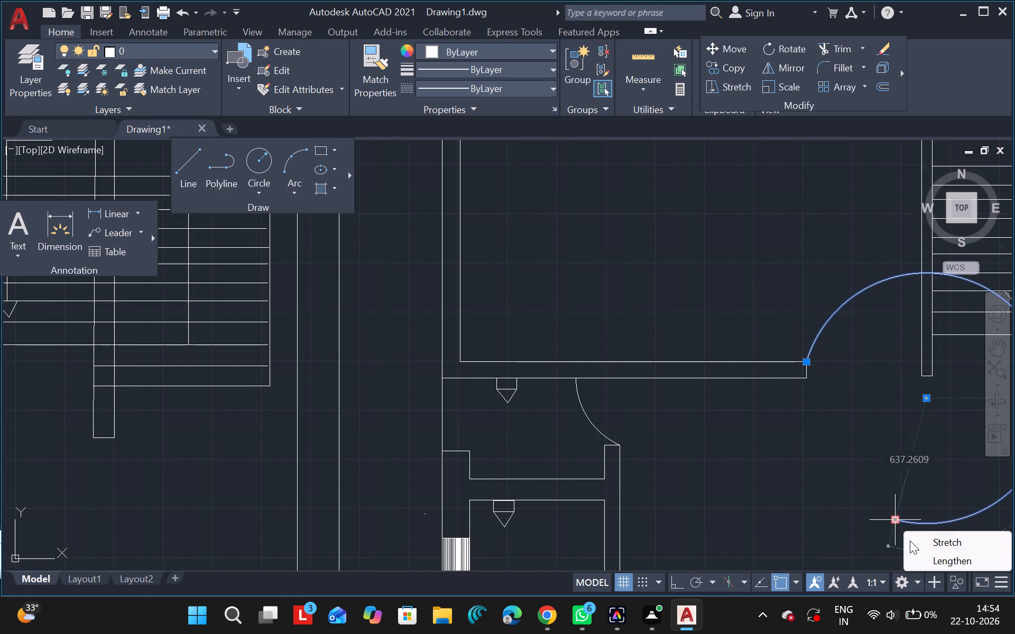
key("Escape")
key("Escape")
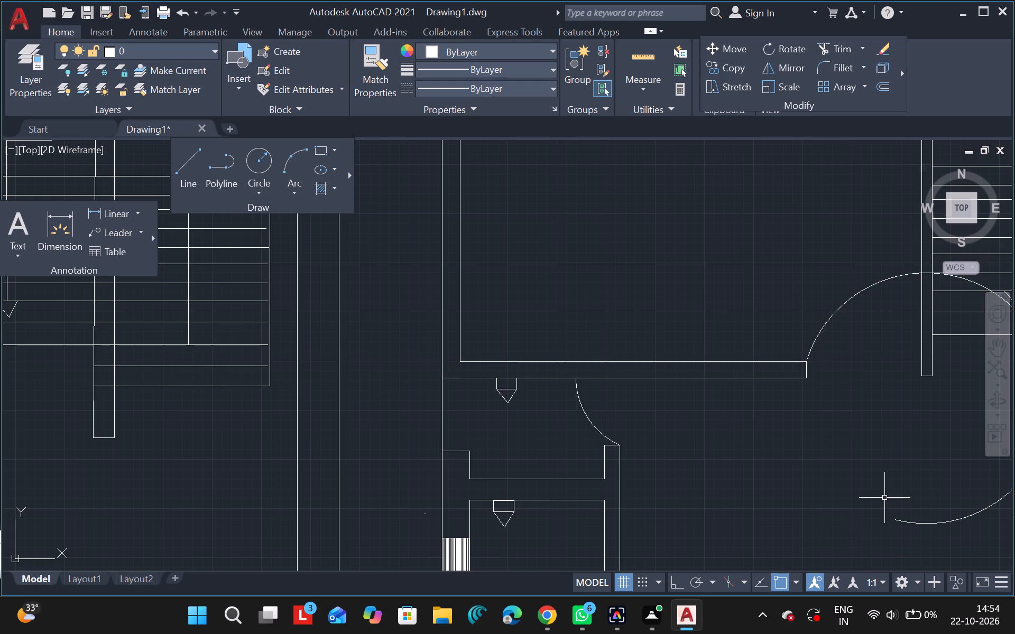
Trim the door arc back to the staircase wall's inner line, removing its pieces below the doorway and across the wall and stairs.
scroll(910, 516, "down", 1, "ctrl")
type("tr")
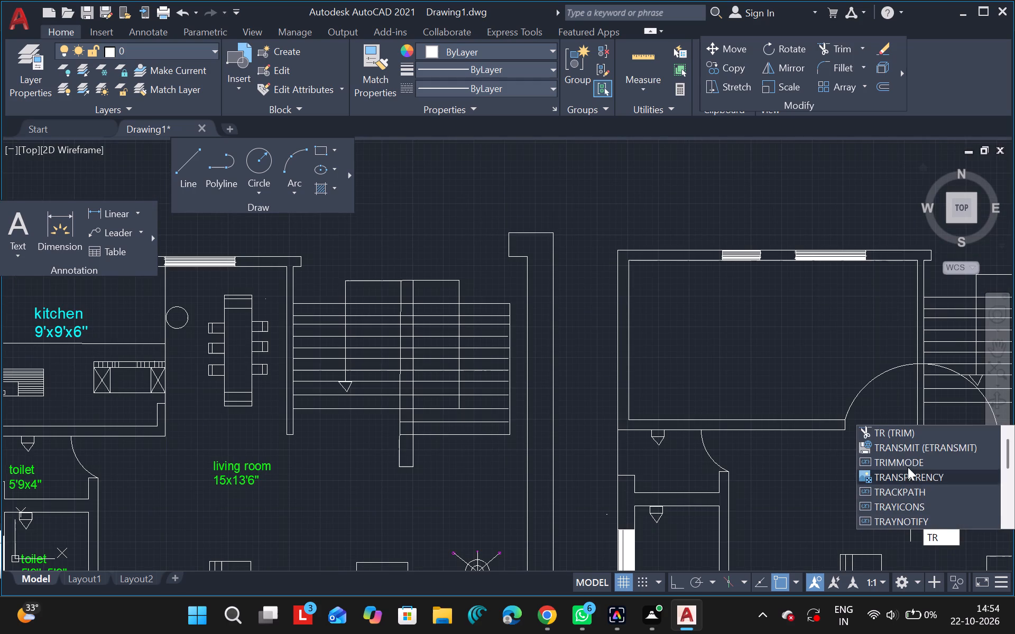
left_click(905, 434)
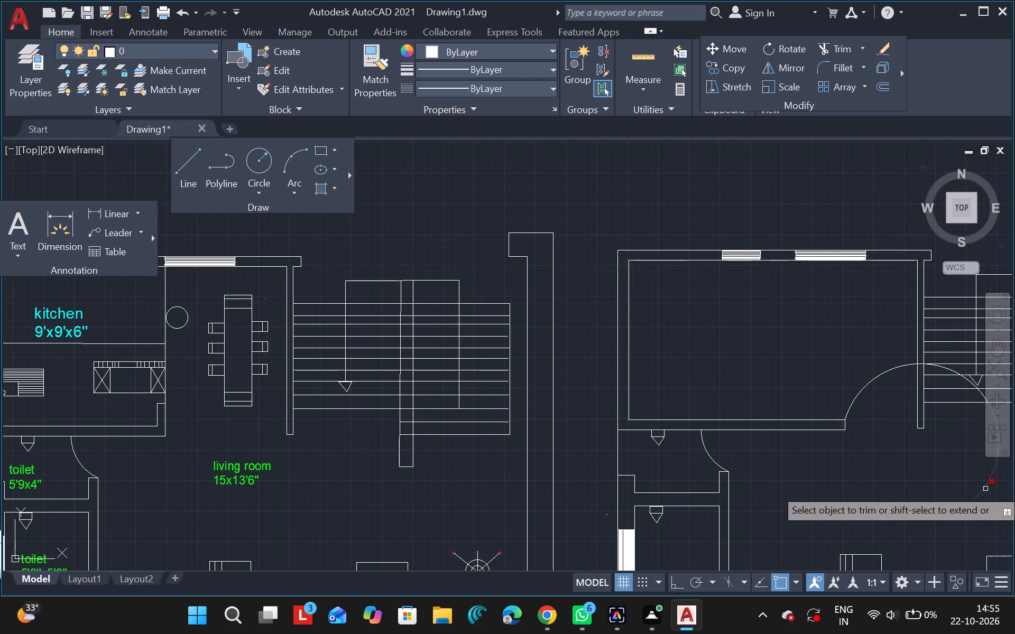
left_click_drag(985, 489, 947, 368)
left_click_drag(947, 368, 919, 365)
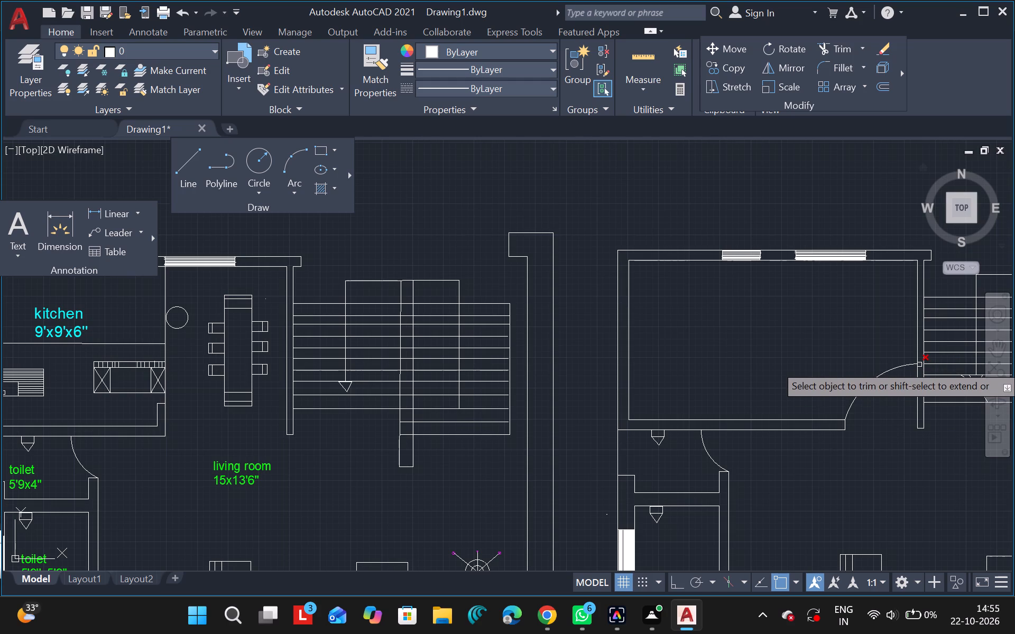
left_click_drag(919, 365, 920, 361)
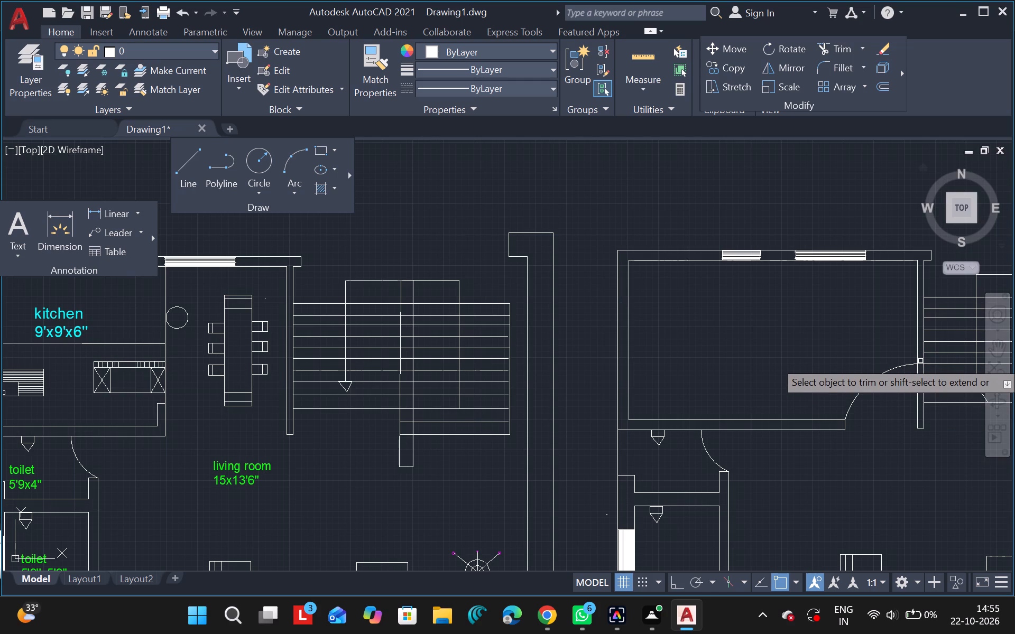
left_click_drag(920, 361, 920, 363)
left_click_drag(920, 363, 988, 390)
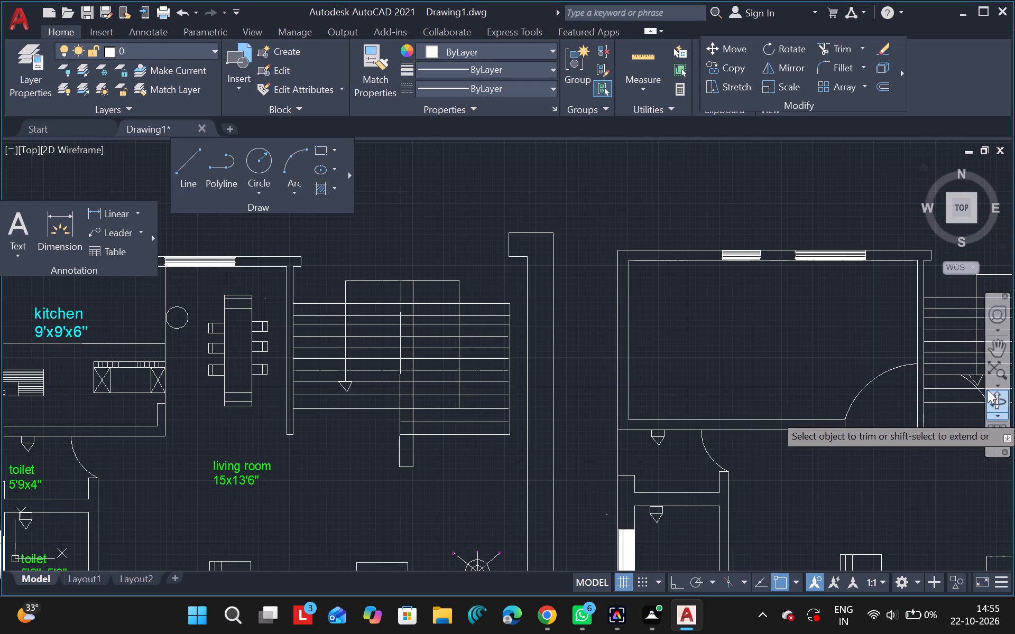
left_click_drag(988, 390, 979, 390)
left_click(979, 390)
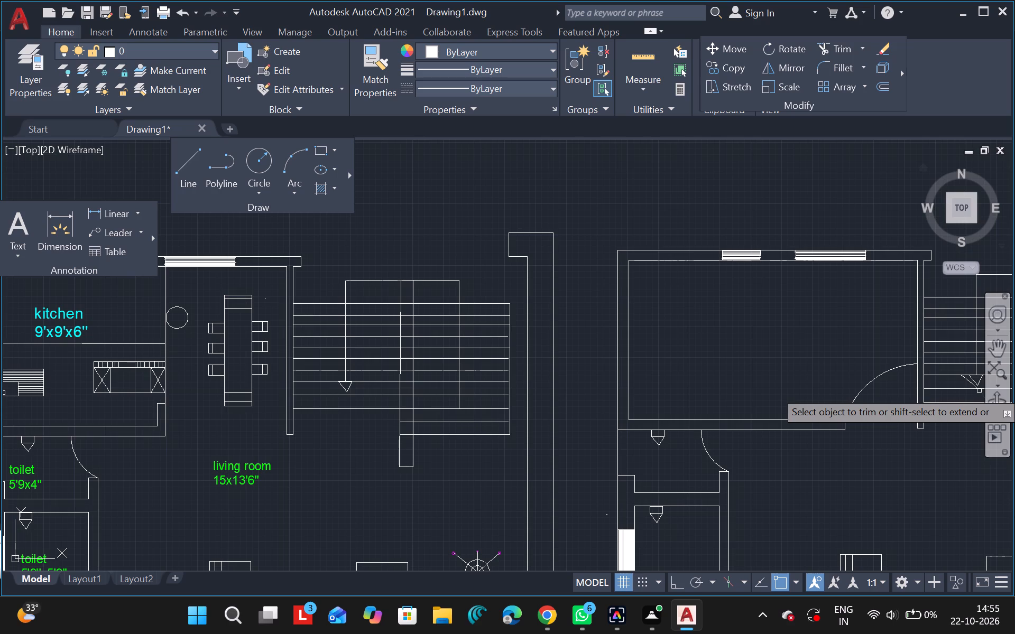
left_click(969, 380)
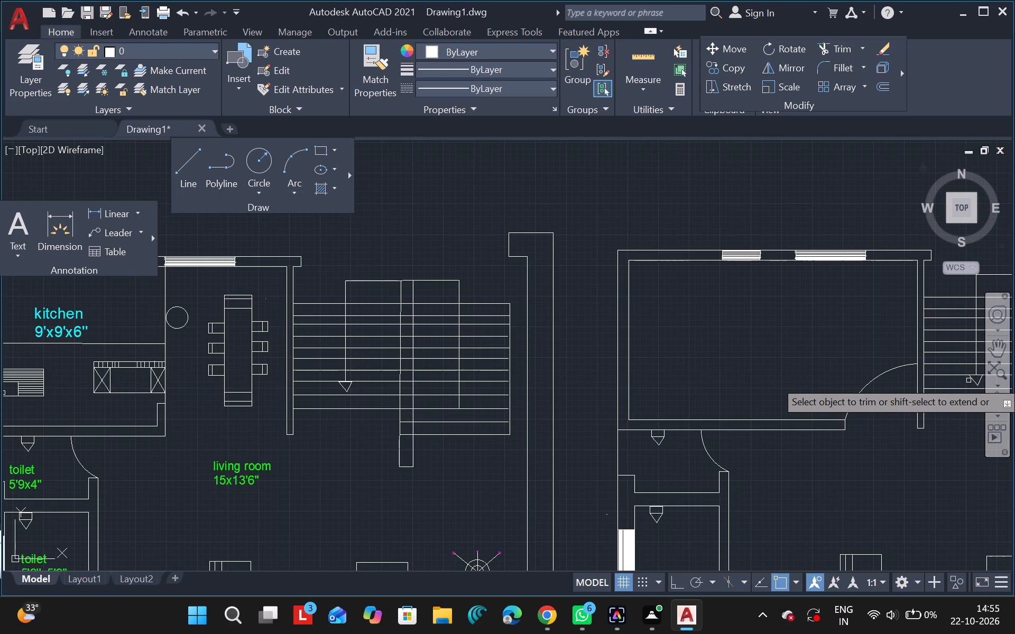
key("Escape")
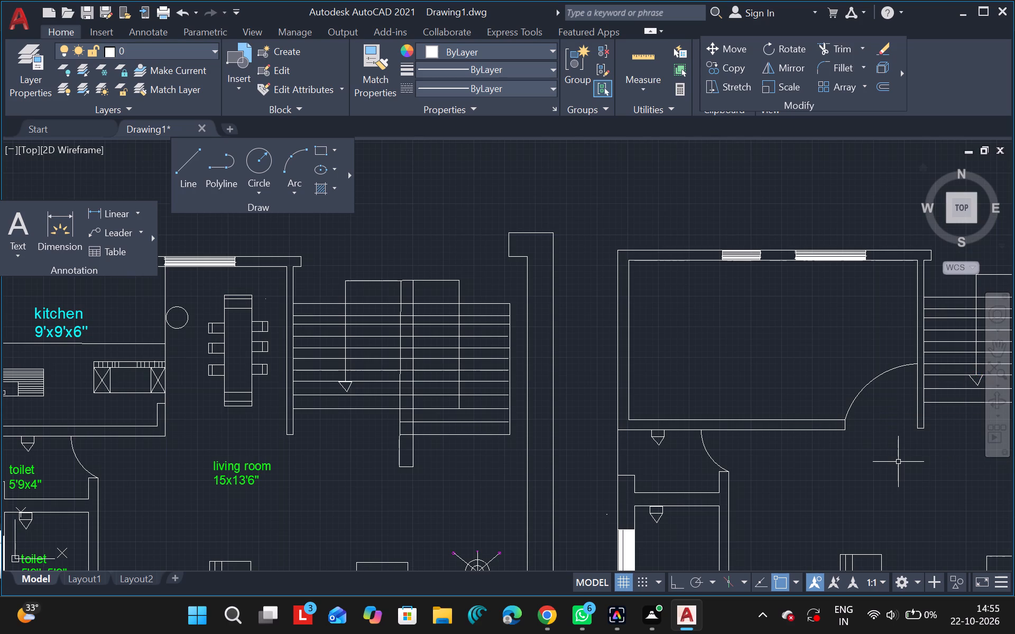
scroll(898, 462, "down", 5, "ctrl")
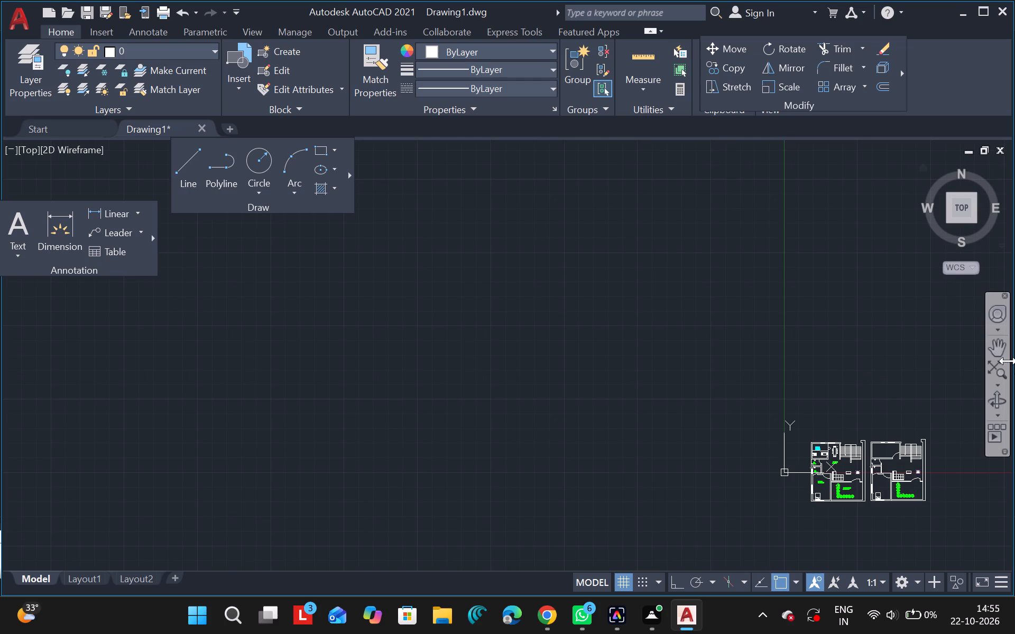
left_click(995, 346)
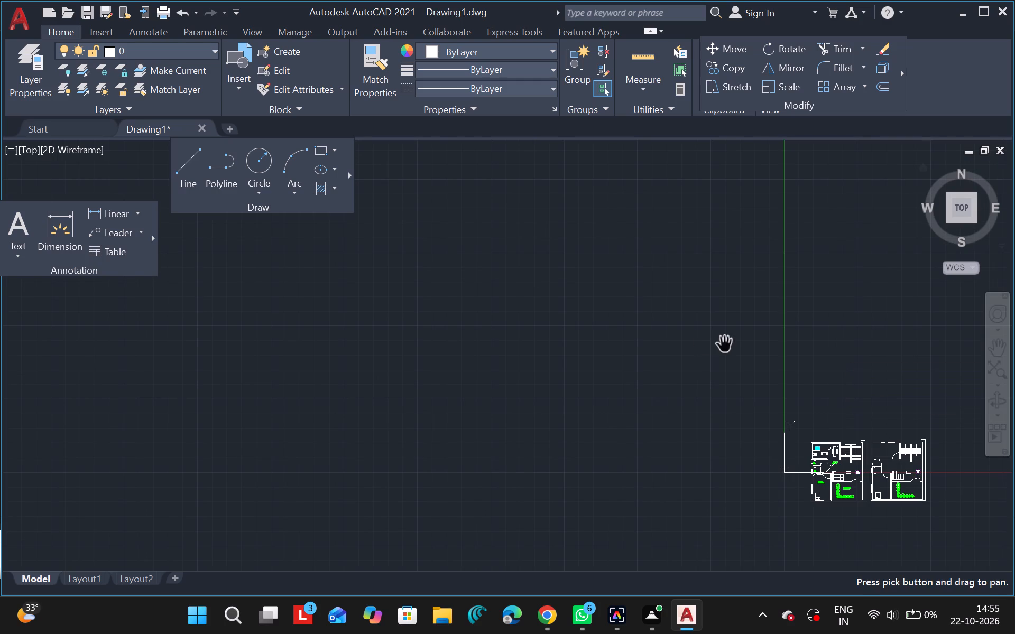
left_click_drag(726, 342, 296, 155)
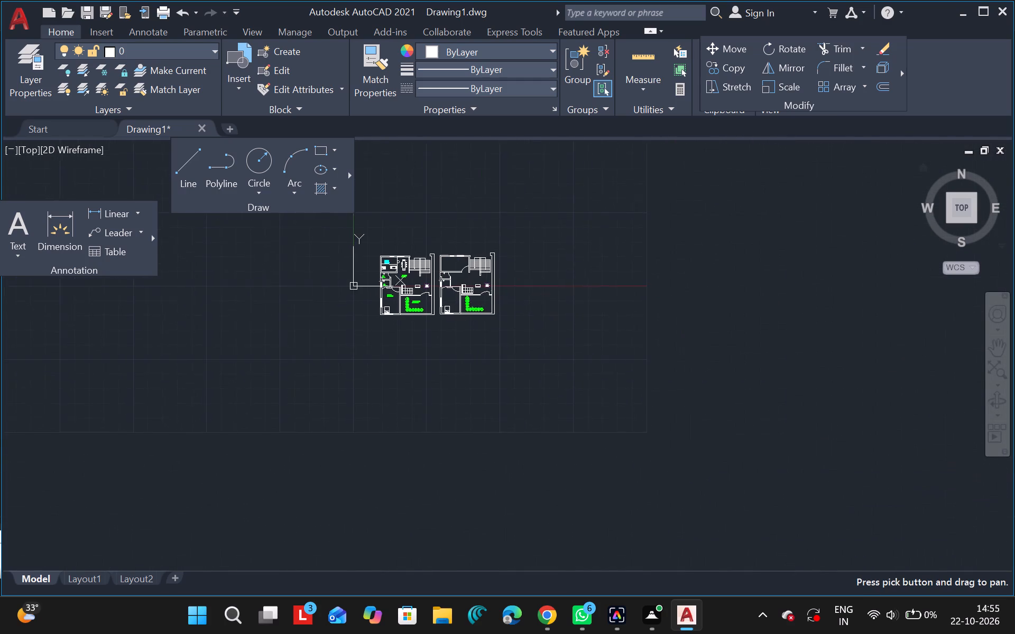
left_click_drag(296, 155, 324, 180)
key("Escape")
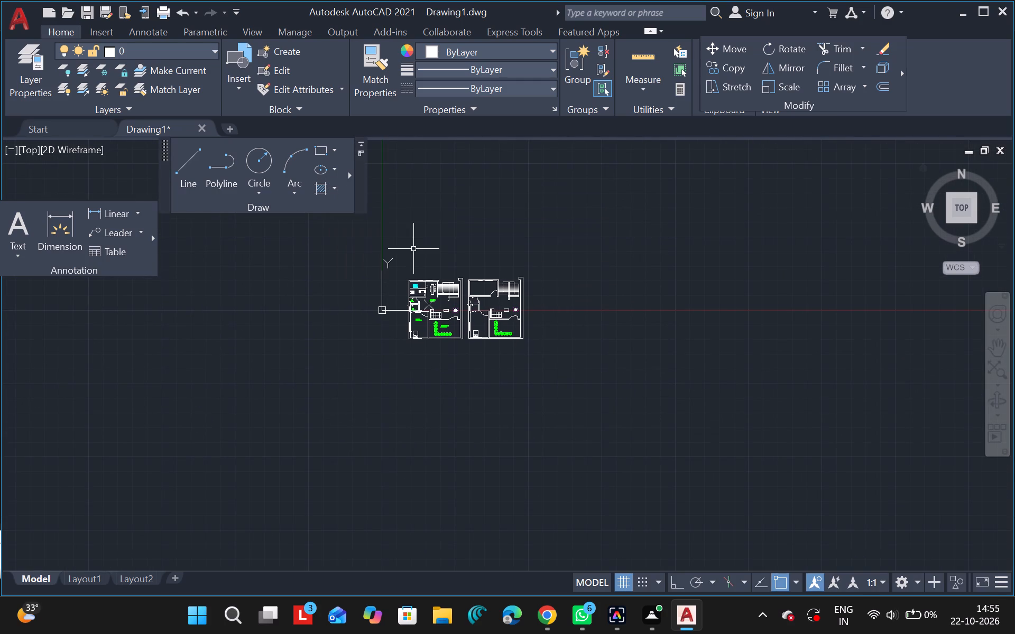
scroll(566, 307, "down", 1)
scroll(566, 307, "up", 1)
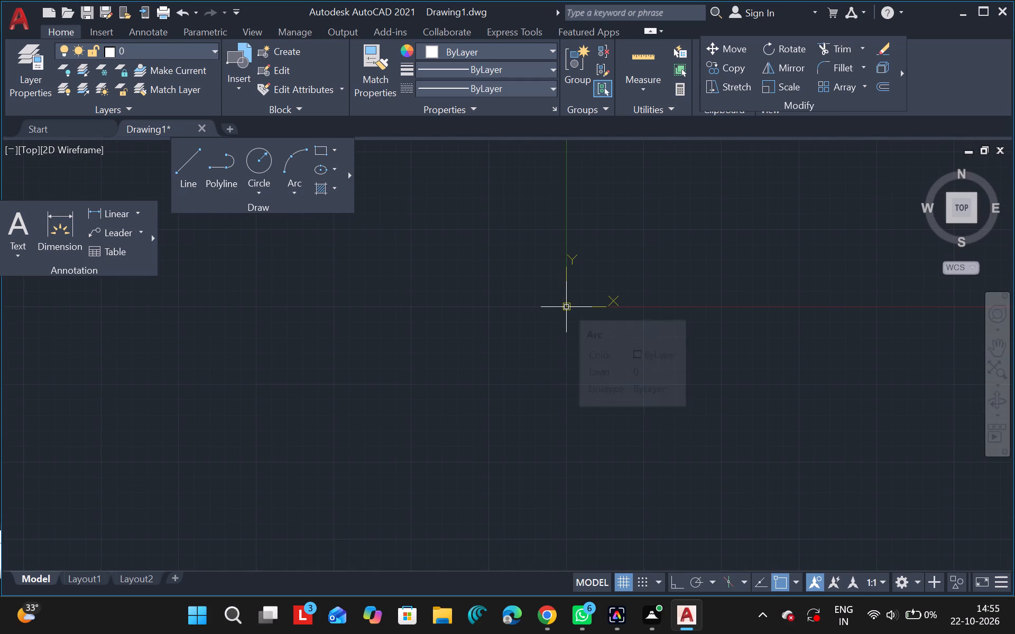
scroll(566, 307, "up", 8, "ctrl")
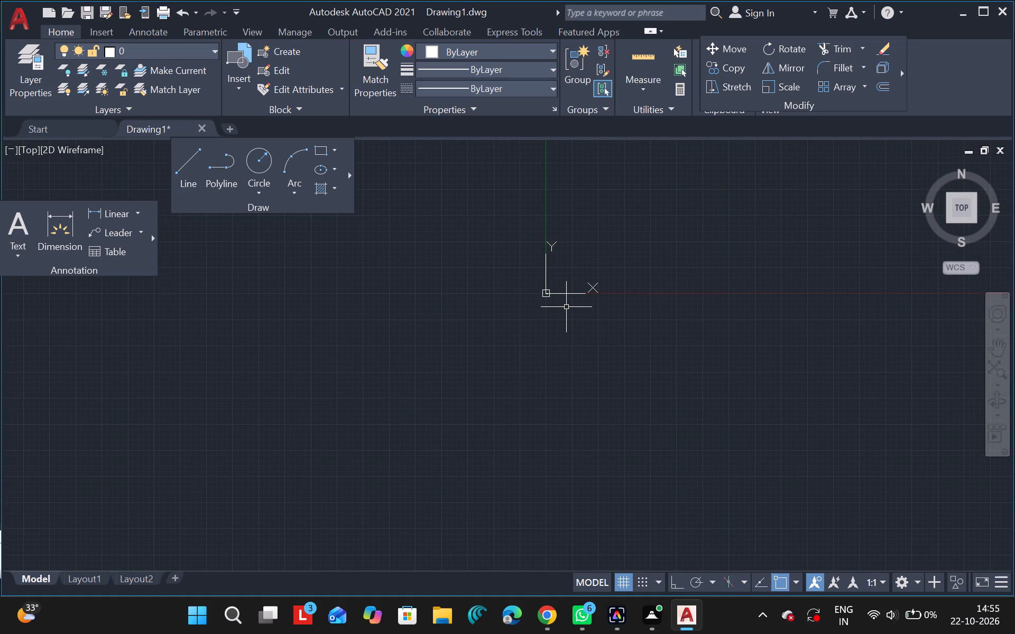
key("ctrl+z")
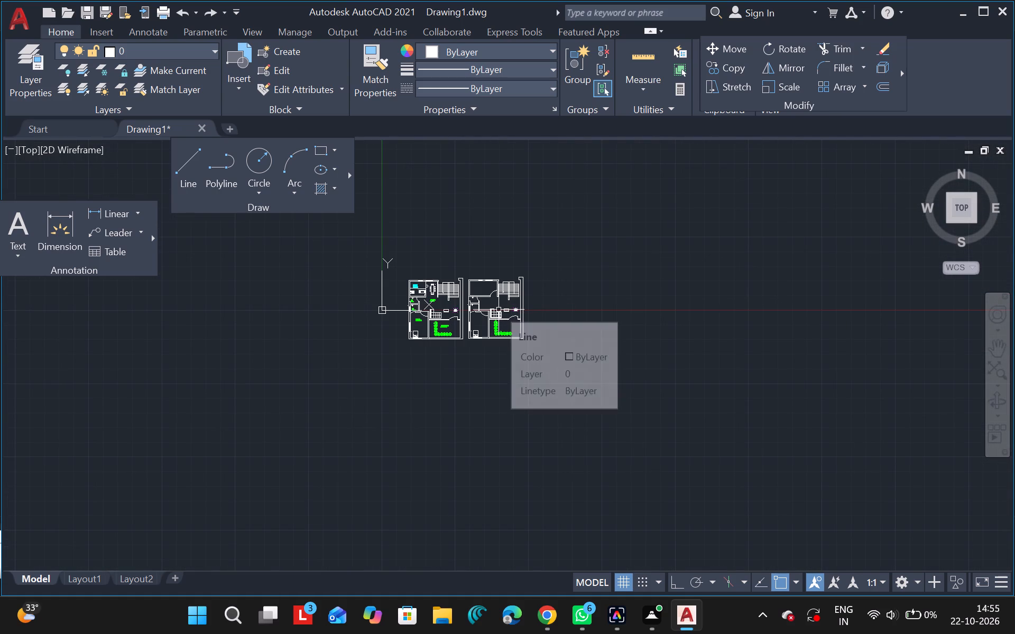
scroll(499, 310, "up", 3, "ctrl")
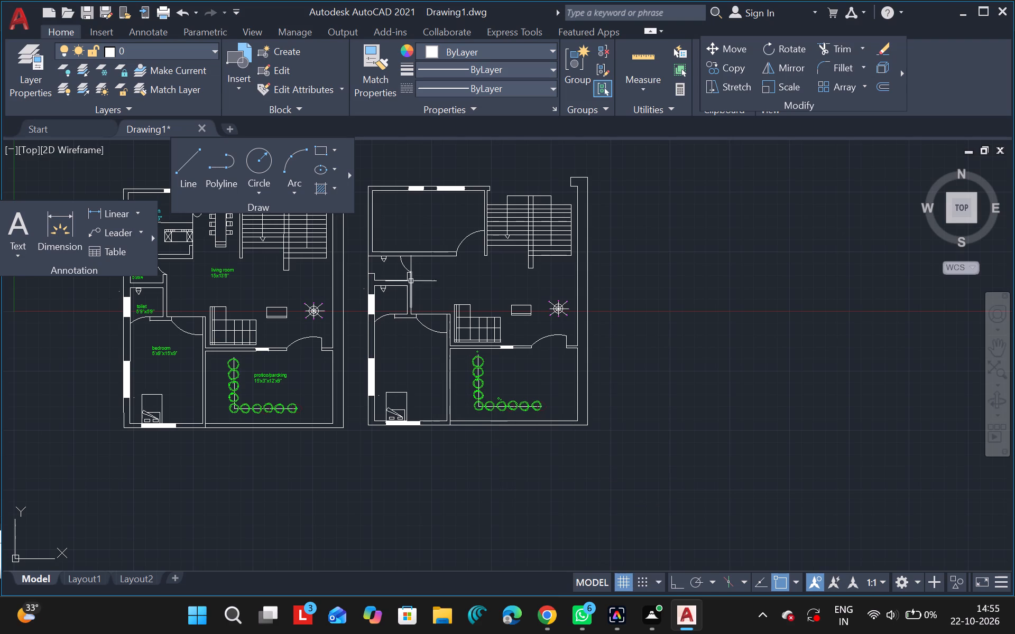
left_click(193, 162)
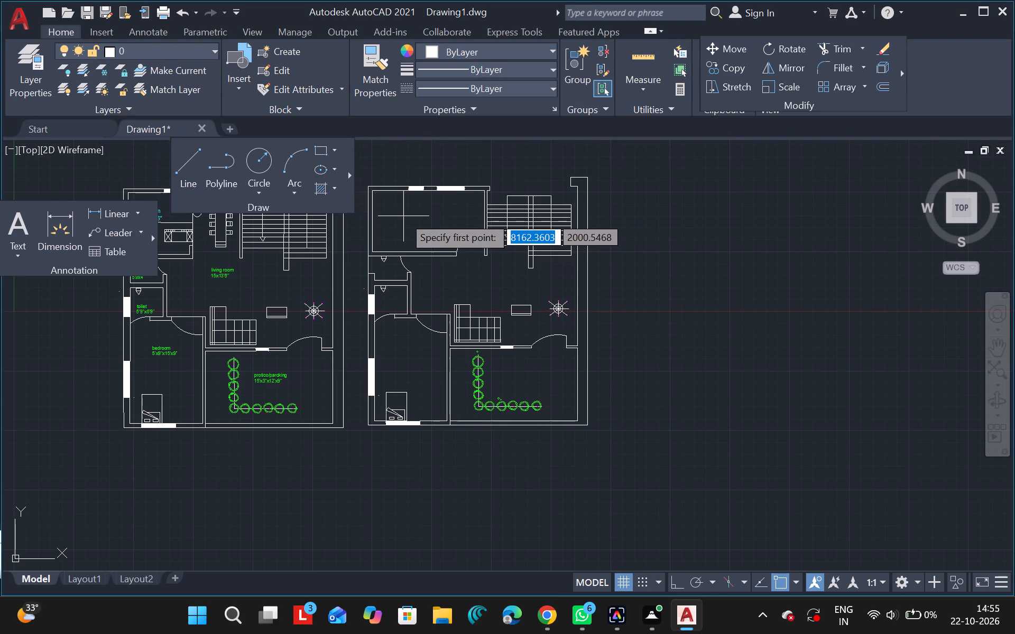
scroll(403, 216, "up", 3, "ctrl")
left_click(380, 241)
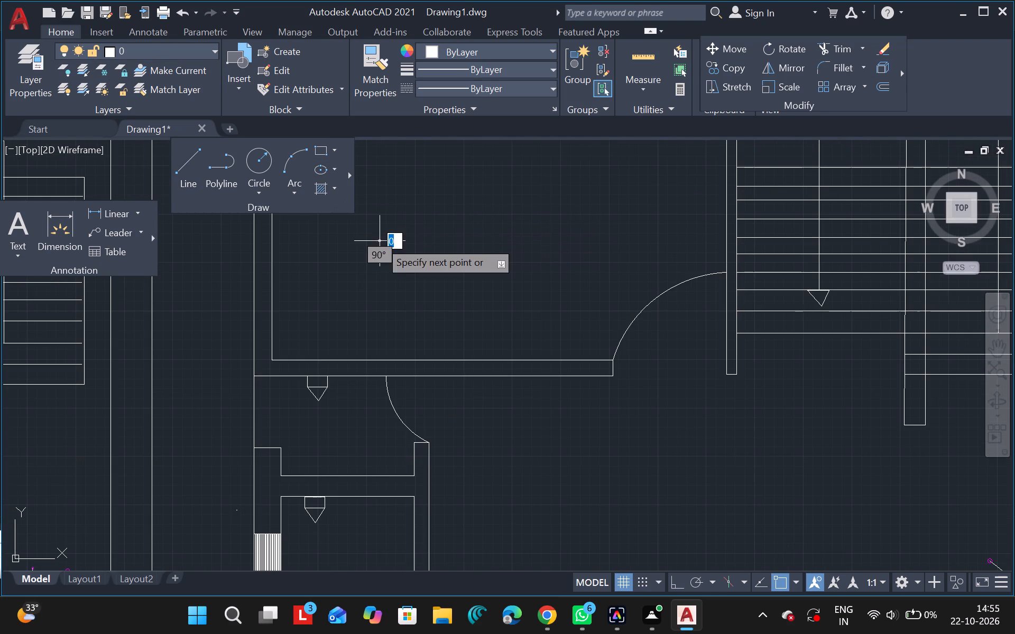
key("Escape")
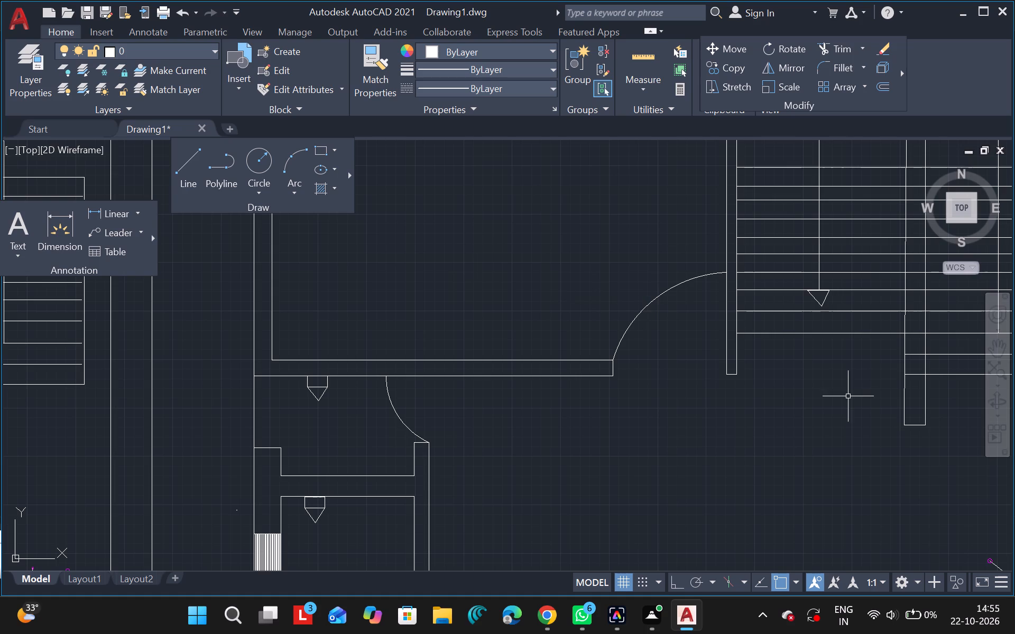
Draw an upright rectangle from lines, about 700 by 270 units, inside the new room near its upper-left corner.
left_click(1001, 346)
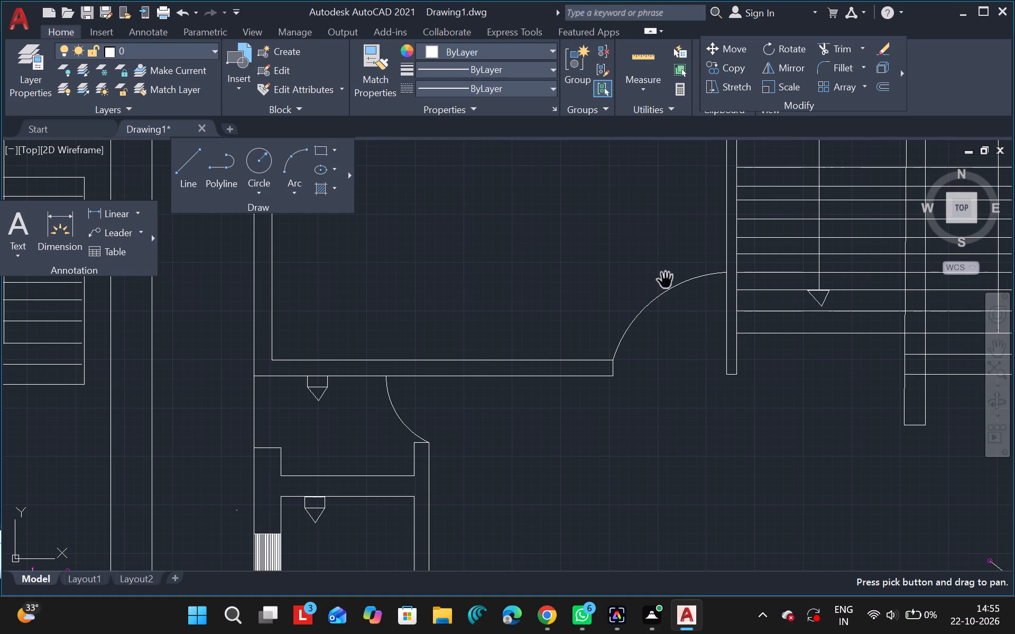
left_click_drag(580, 229, 558, 386)
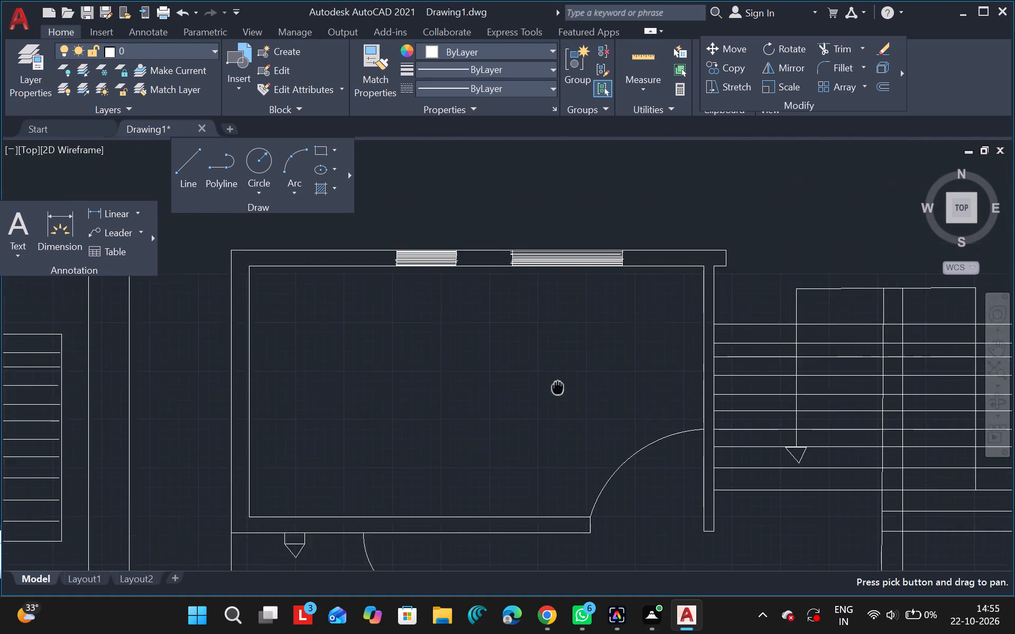
left_click_drag(558, 386, 601, 379)
key("Escape")
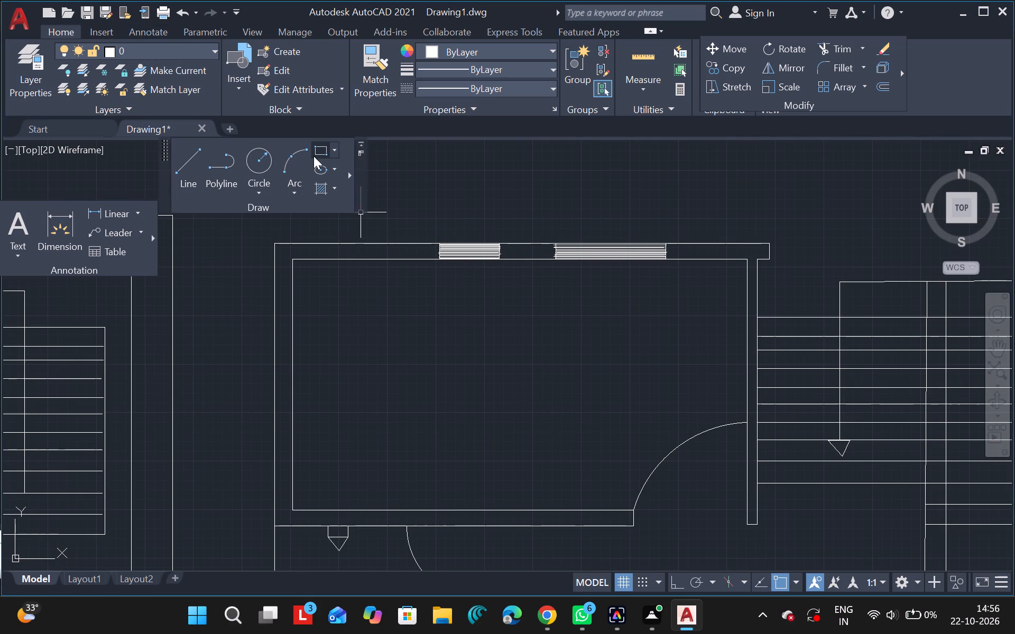
left_click(194, 159)
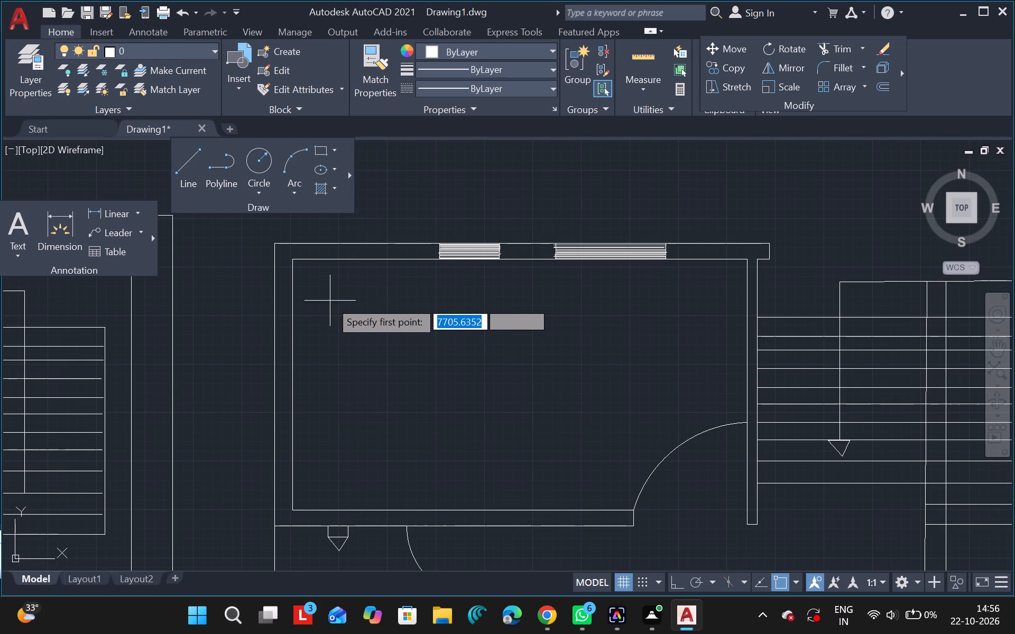
left_click_drag(326, 300, 334, 404)
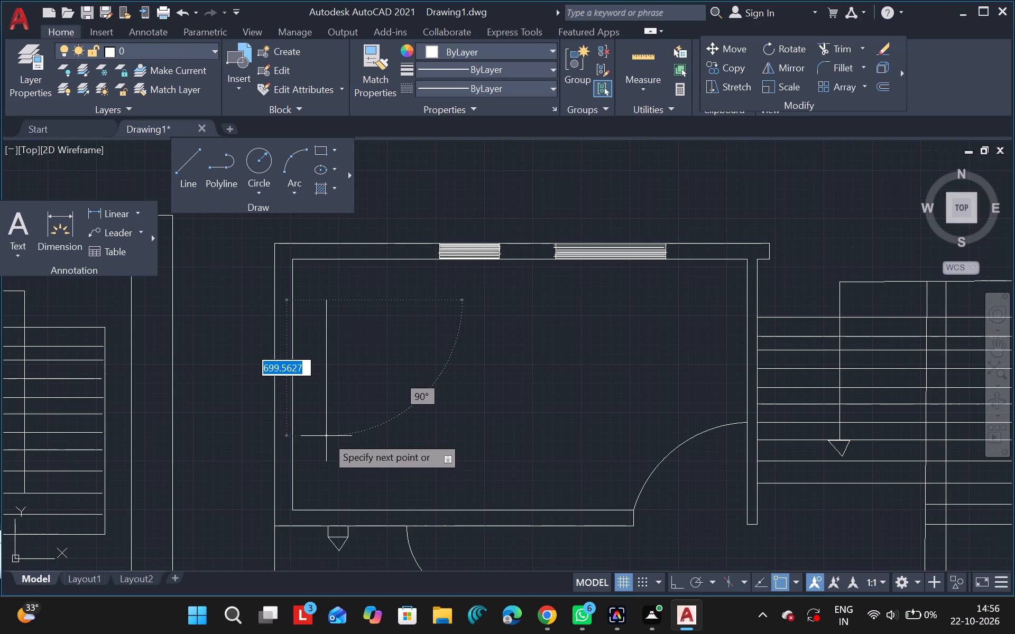
left_click(326, 436)
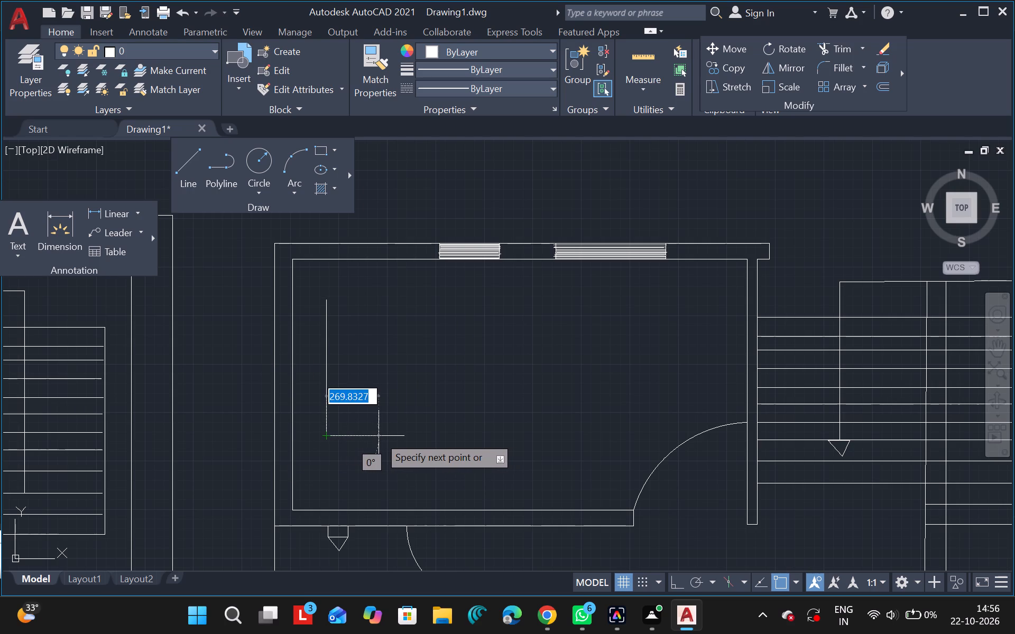
left_click_drag(379, 436, 382, 328)
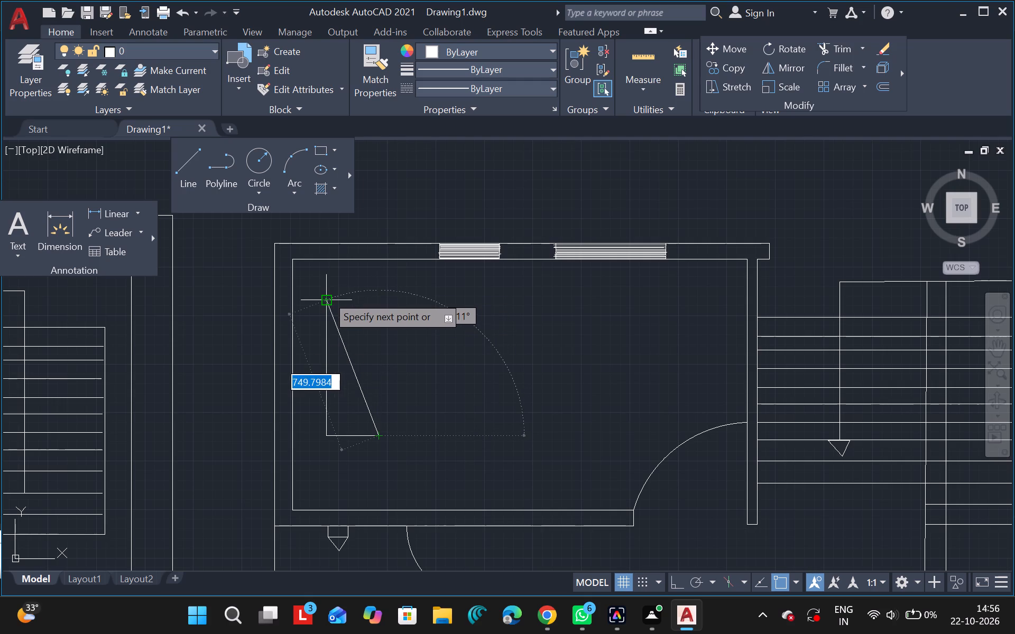
left_click(379, 303)
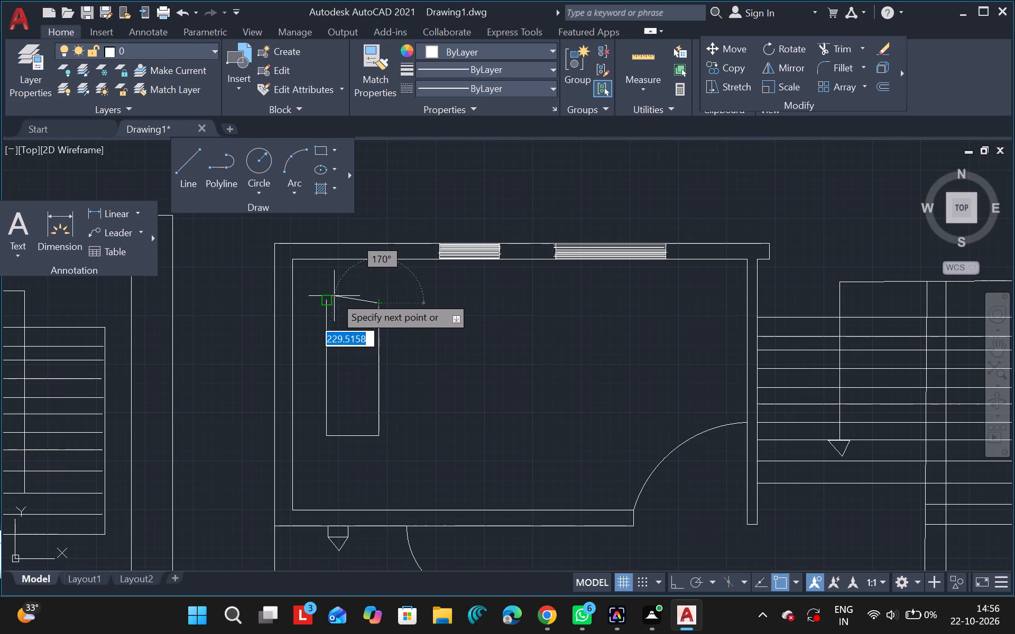
left_click(307, 303)
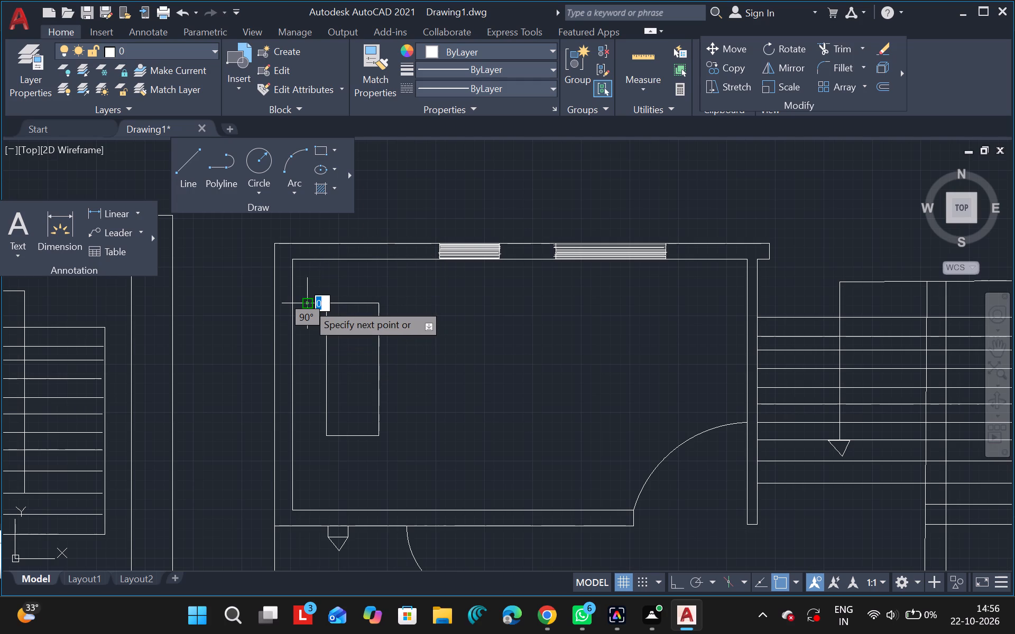
key("Escape")
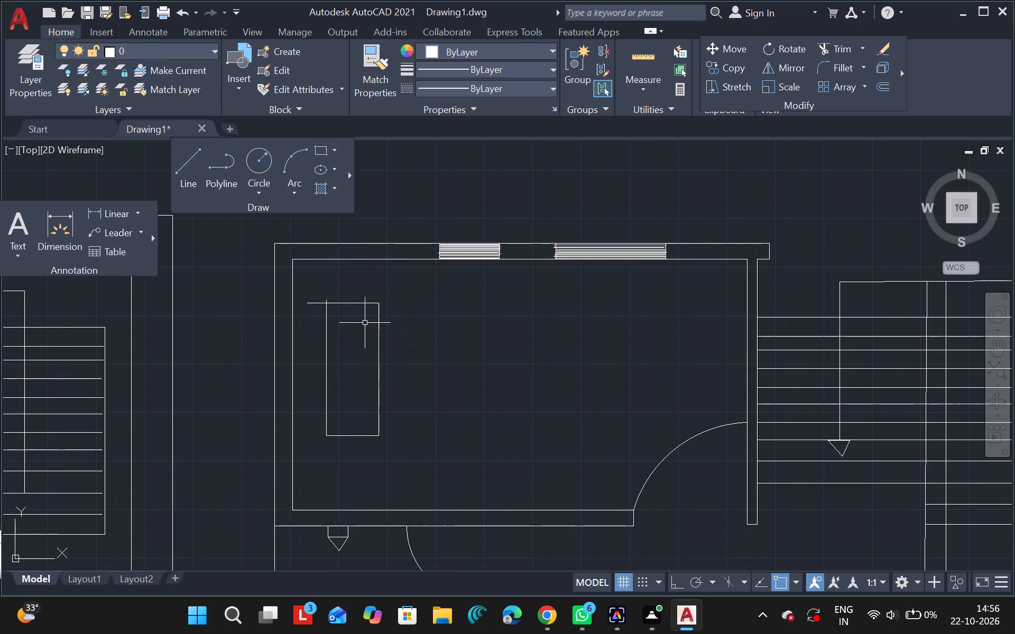
Trim the overhanging ends of the top and left lines at the rectangle's upper-left corner.
type("tr")
left_click(404, 364)
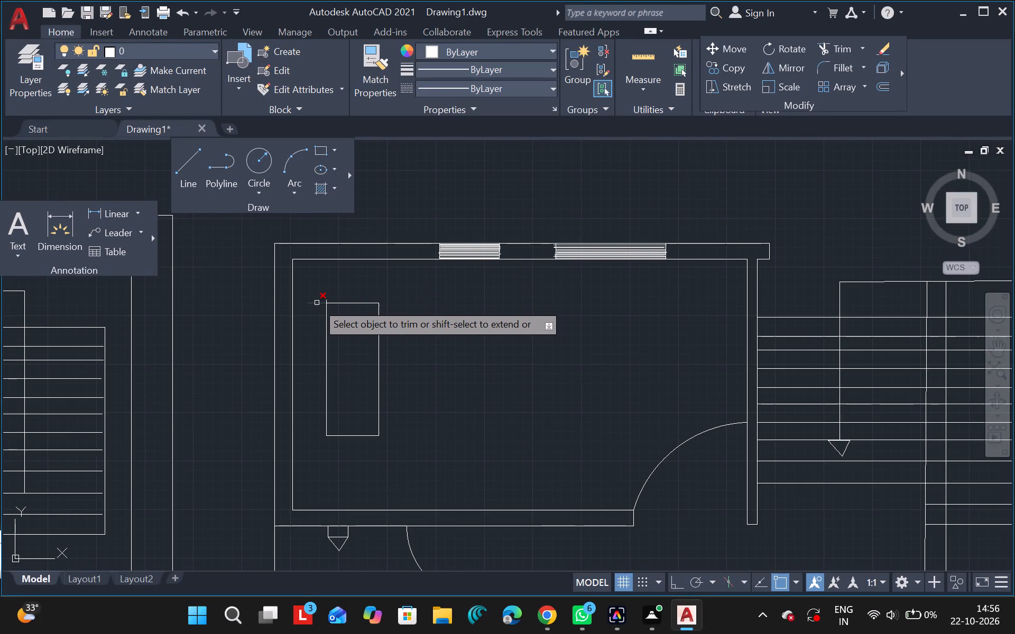
left_click_drag(317, 303, 328, 298)
left_click_drag(328, 298, 438, 362)
key("Escape")
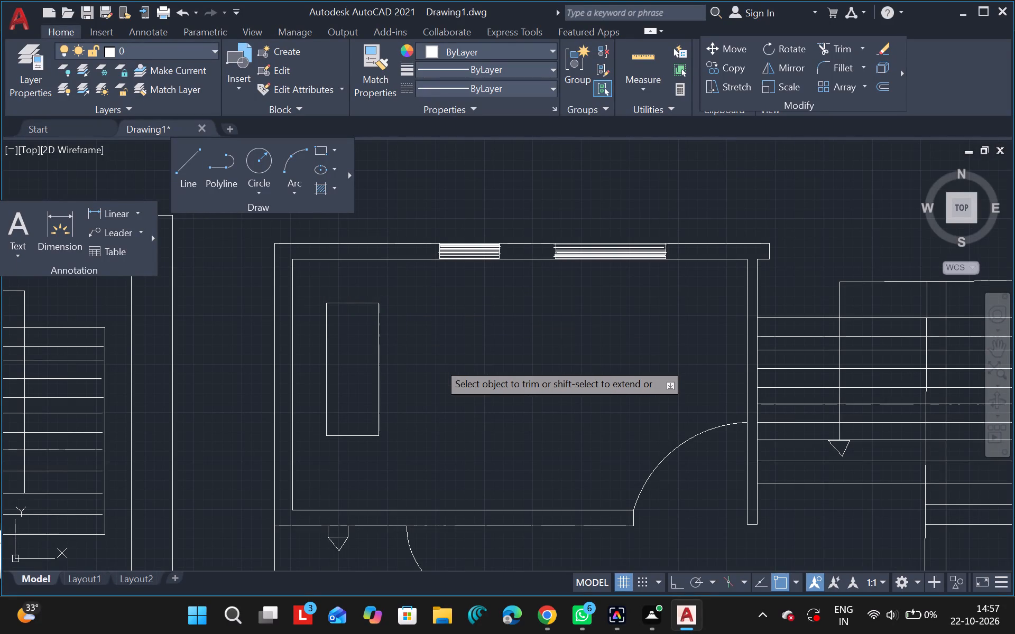
Copy the rectangle's top line downward as a divider in its upper part, and try placing further copies below it.
left_click(353, 303)
type("co")
left_click(517, 436)
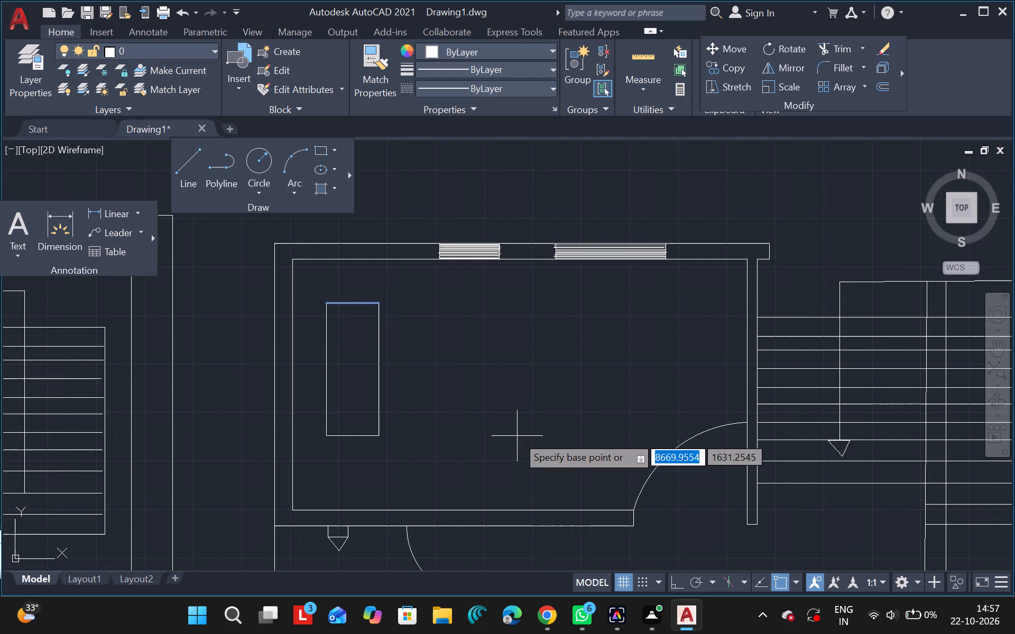
left_click(517, 436)
left_click_drag(517, 436, 515, 468)
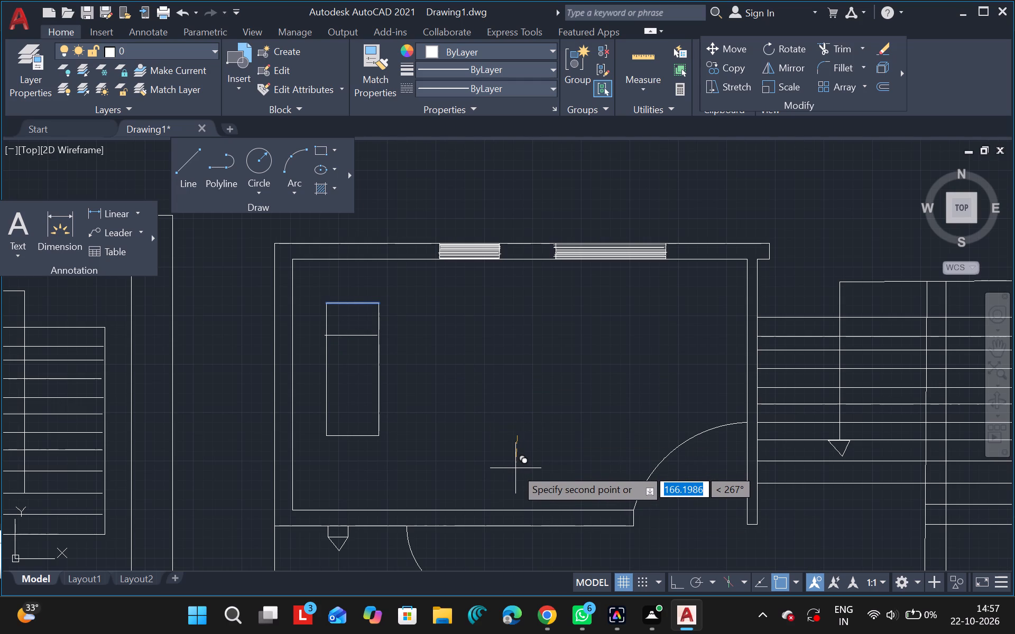
left_click_drag(515, 468, 514, 489)
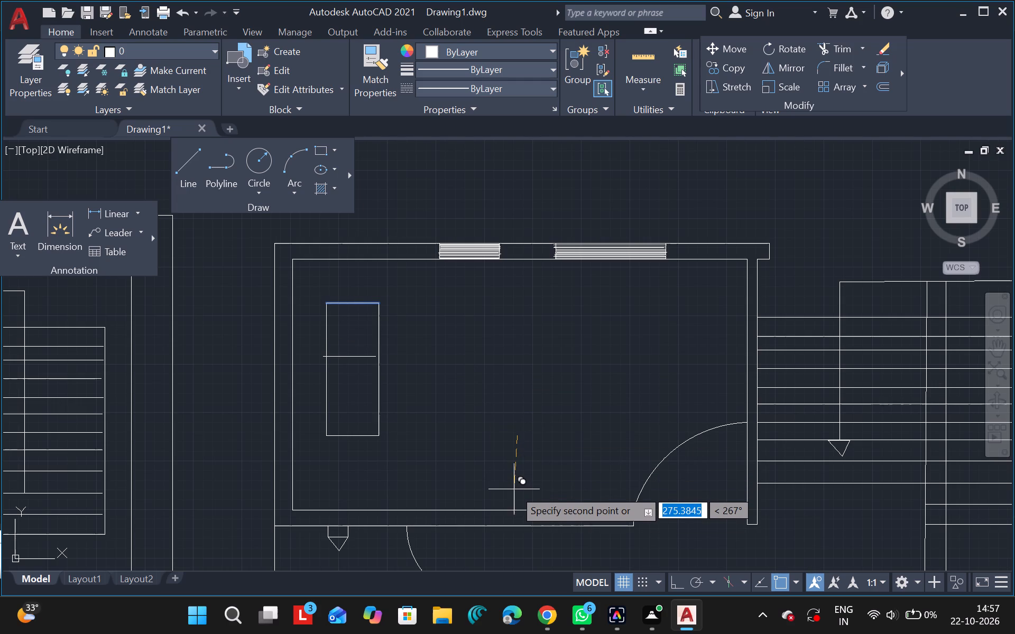
left_click_drag(514, 489, 516, 477)
left_click_drag(516, 477, 516, 517)
left_click(516, 517)
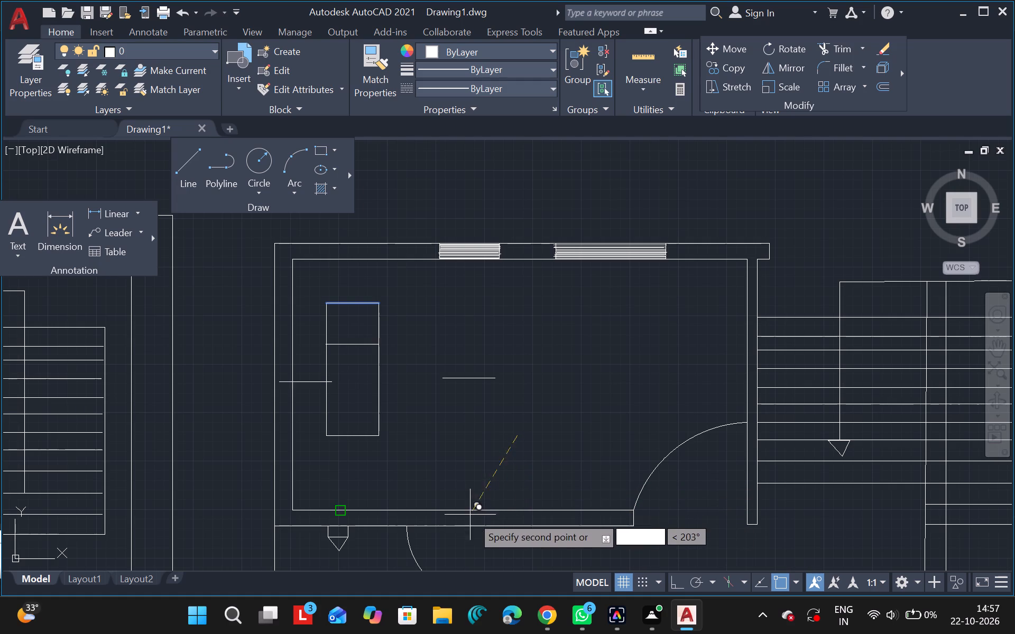
left_click(517, 519)
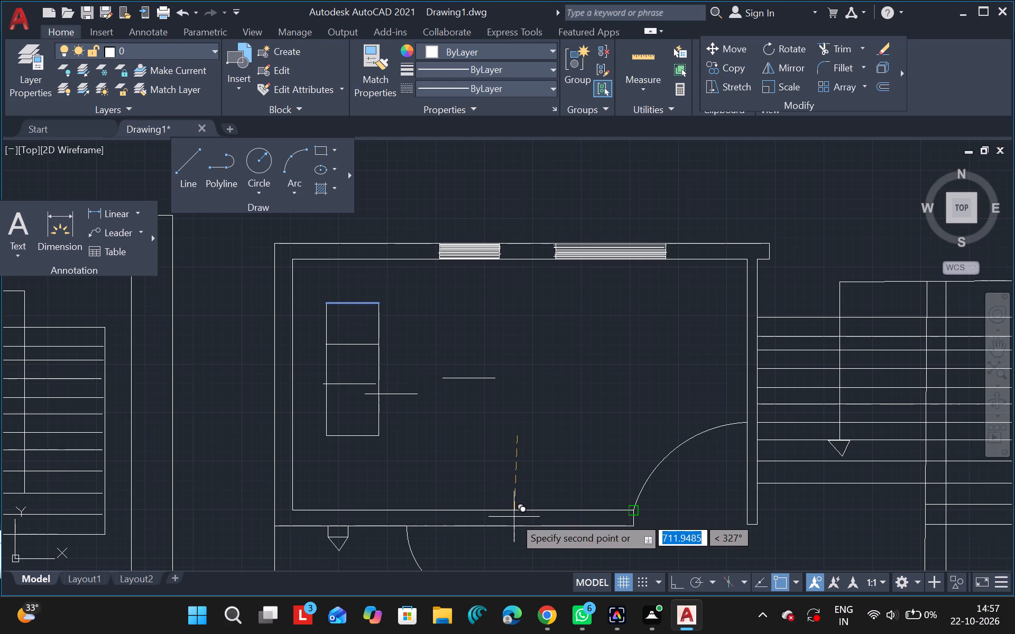
left_click(517, 522)
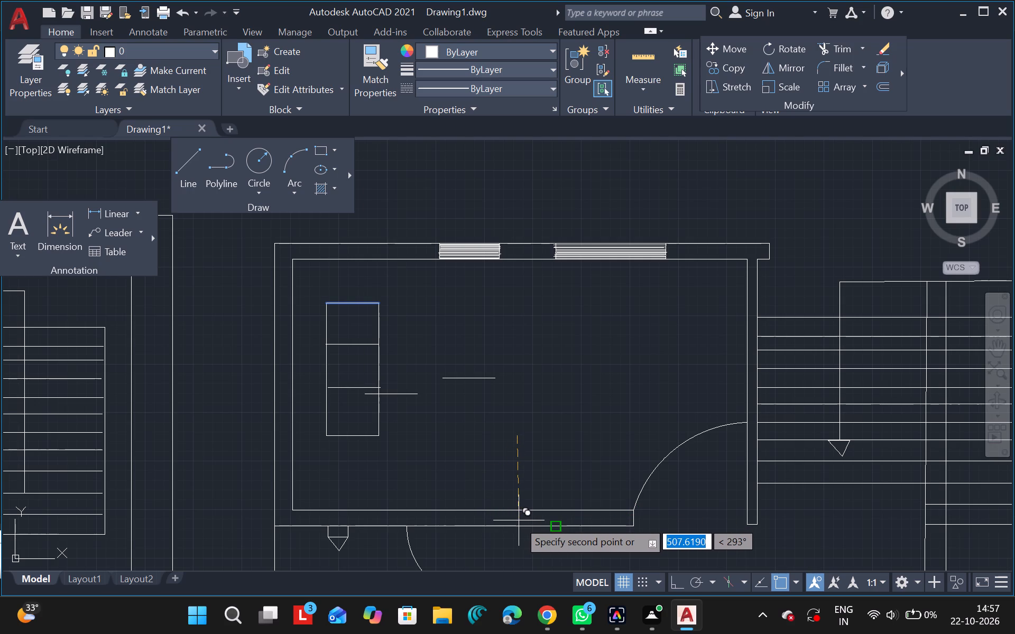
left_click(518, 520)
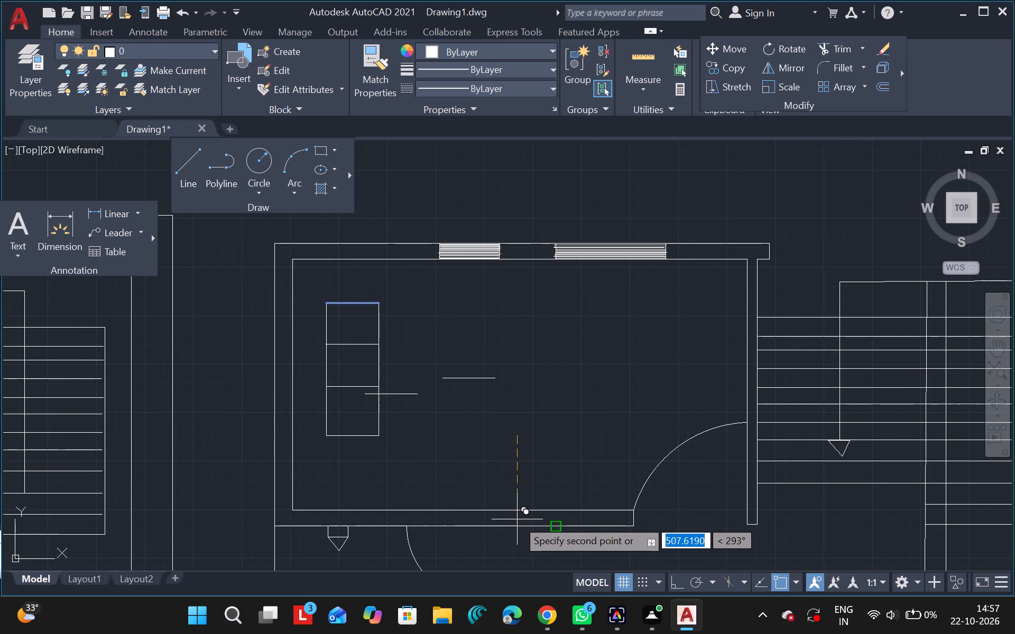
double_click(517, 519)
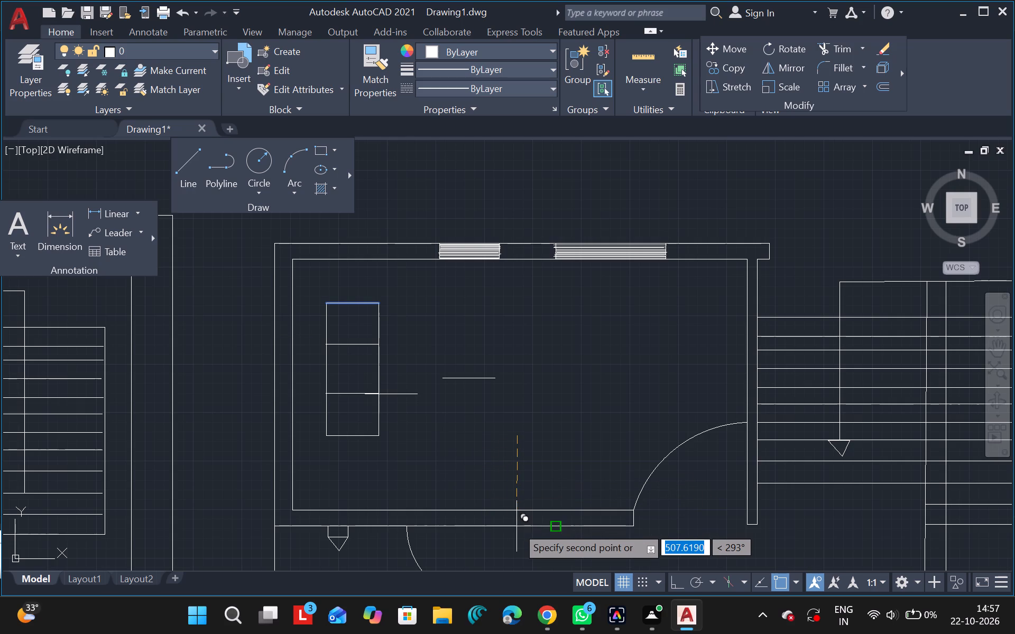
left_click(515, 518)
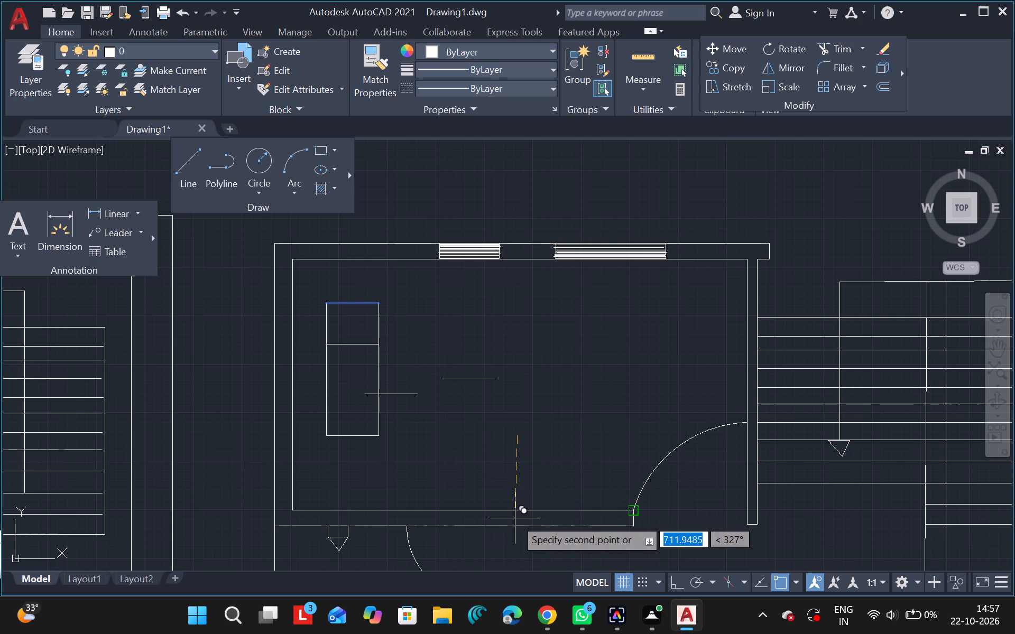
key("Escape")
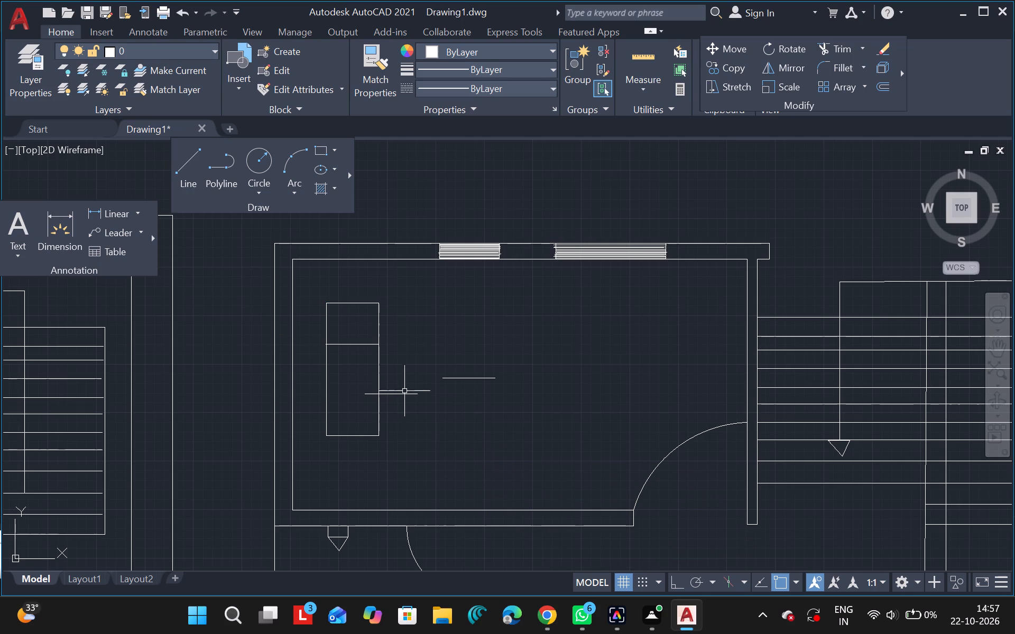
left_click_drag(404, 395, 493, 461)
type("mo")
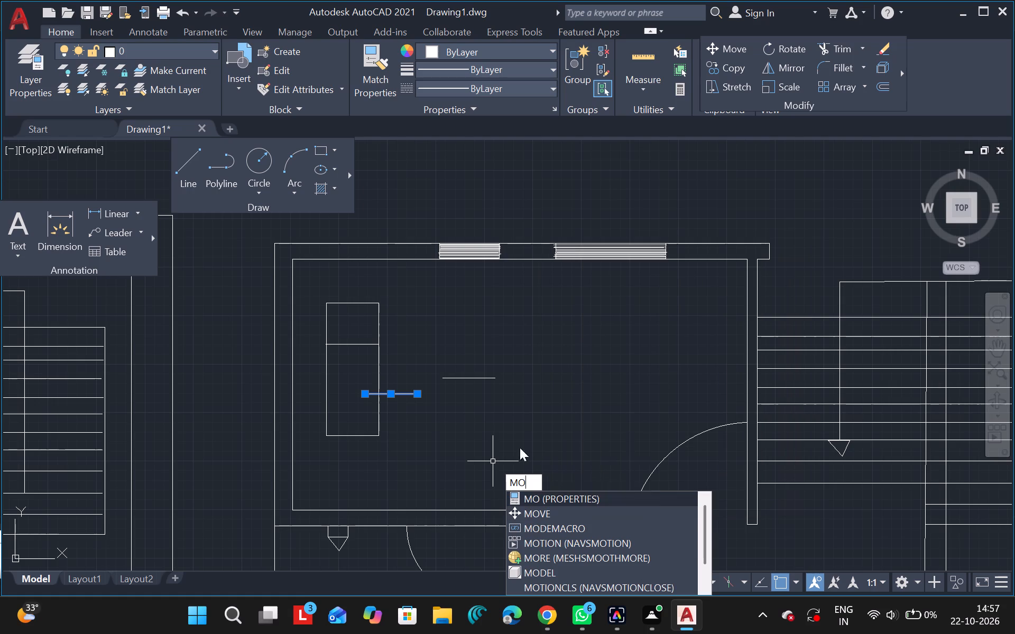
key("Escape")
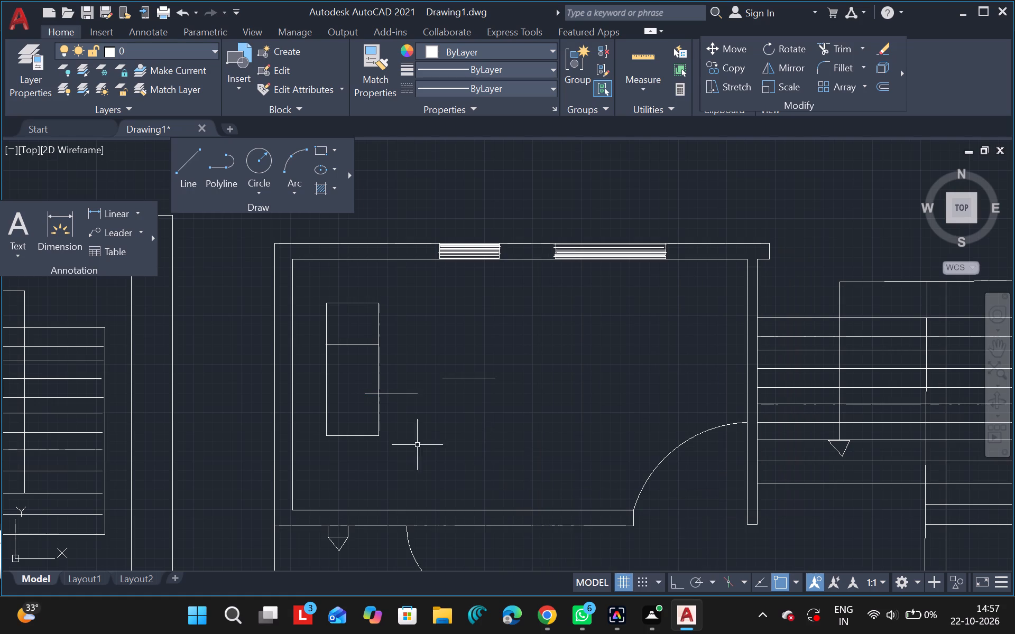
Move the loose divider copy straddling the rectangle's side into the rectangle, as a second divider below the first.
left_click(398, 394)
type("mo")
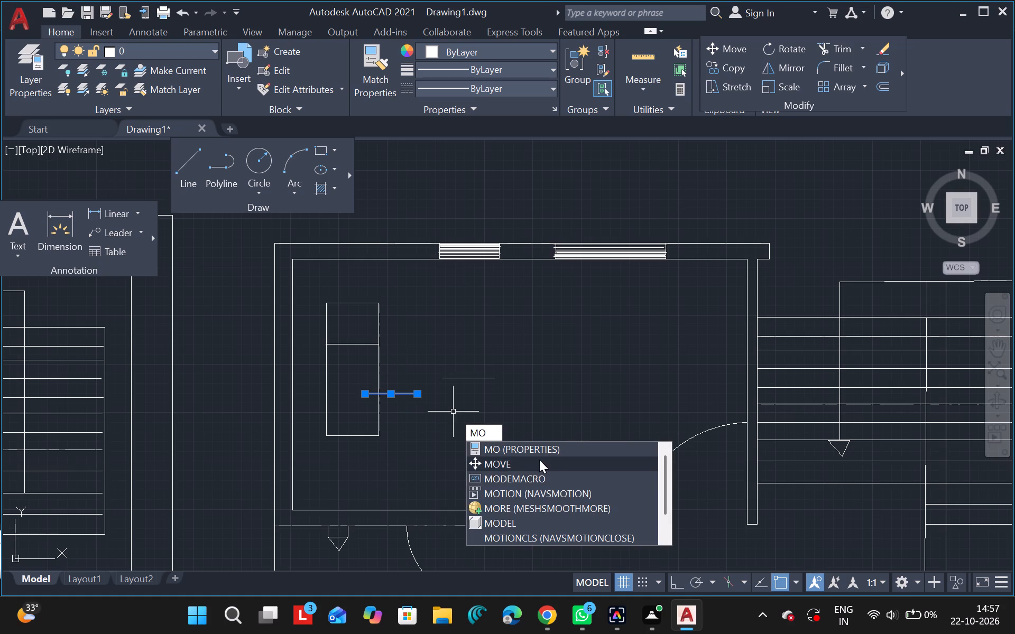
left_click(539, 460)
left_click(539, 460)
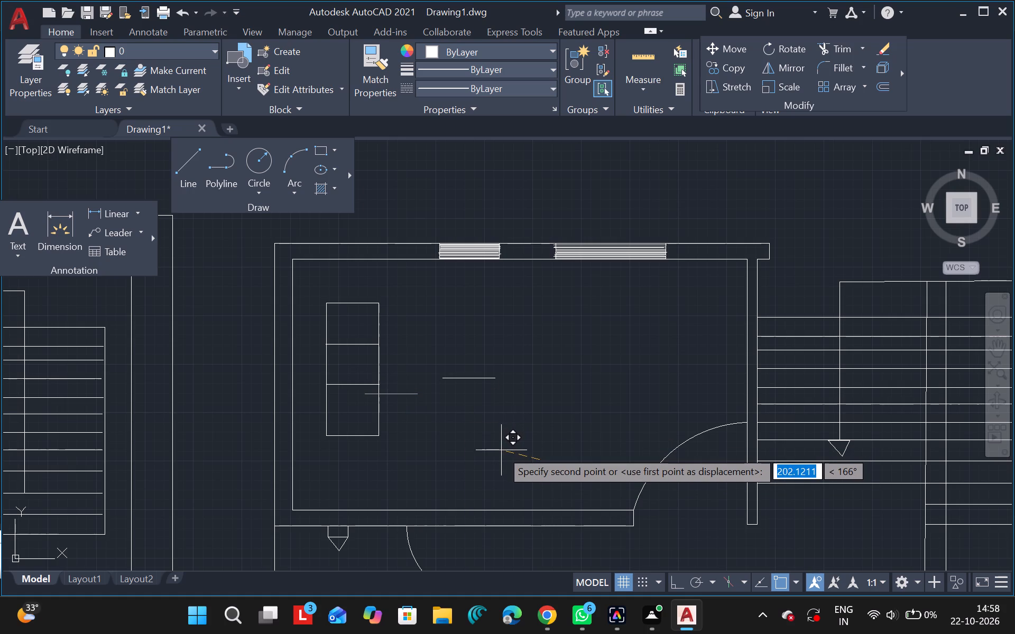
left_click(501, 450)
key("Escape")
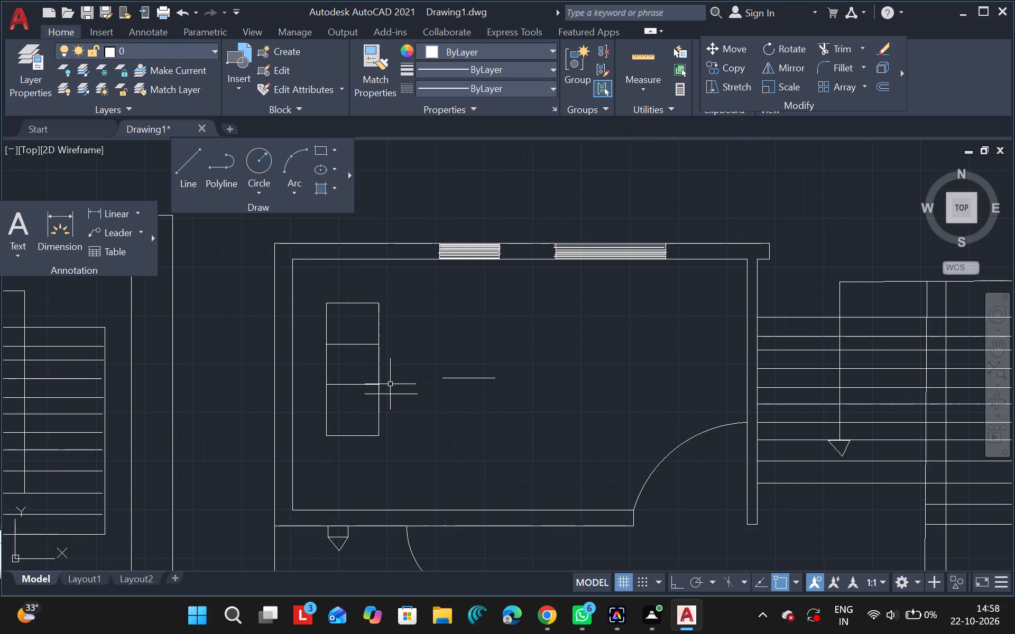
Delete the two stray divider copies beside the rectangle.
left_click_drag(392, 396, 459, 379)
left_click(459, 379)
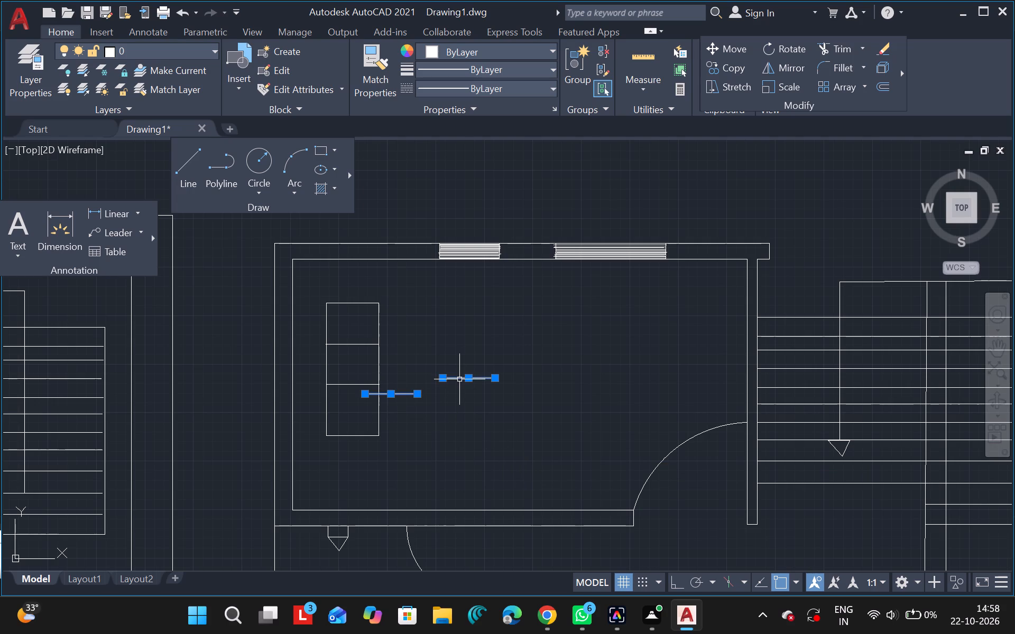
key("Delete")
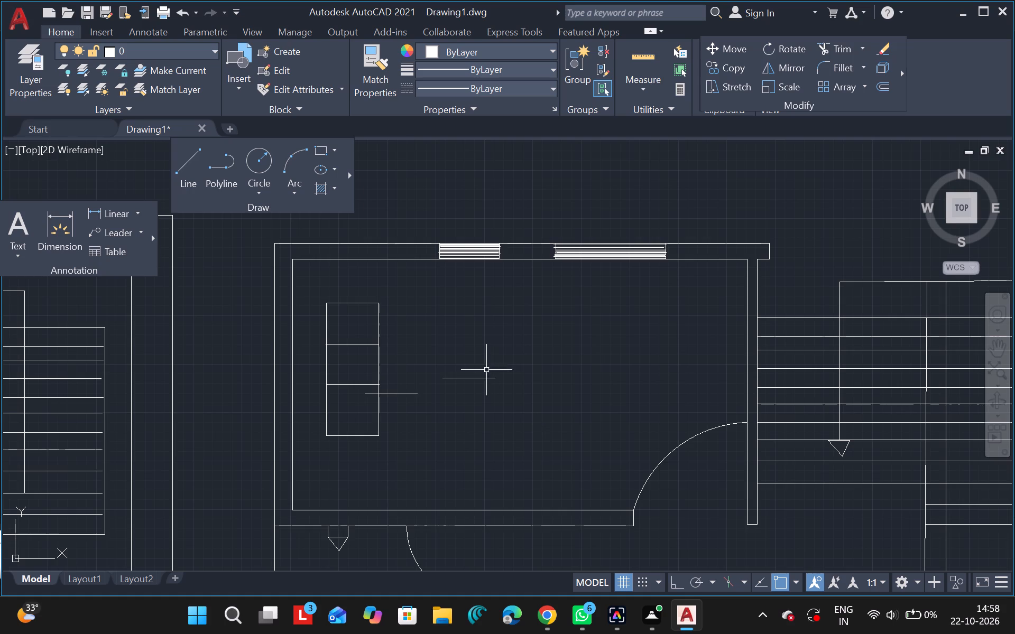
left_click(464, 379)
left_click(405, 394)
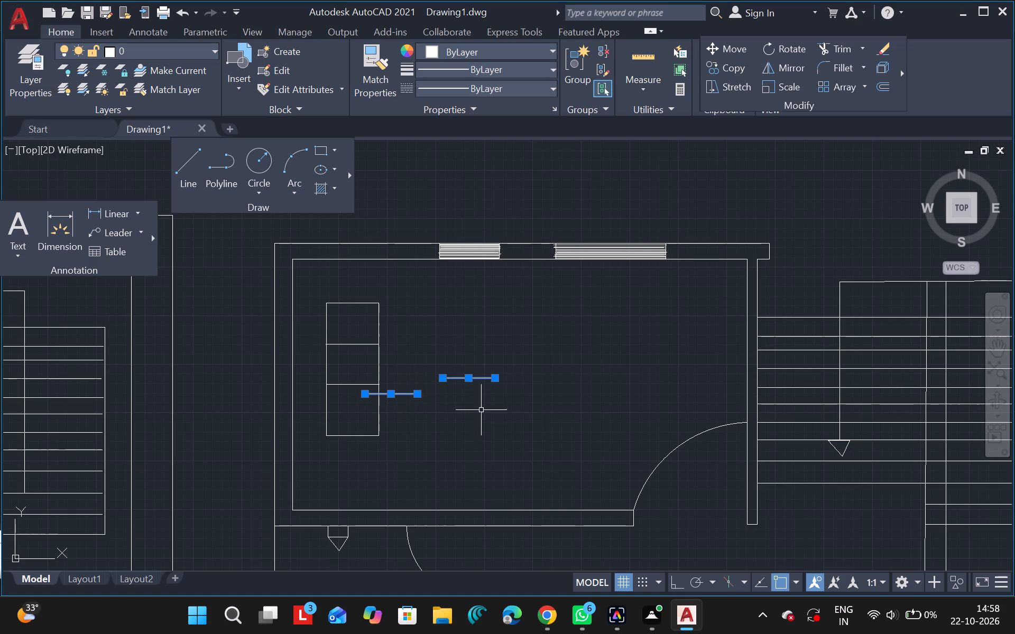
left_click(483, 411)
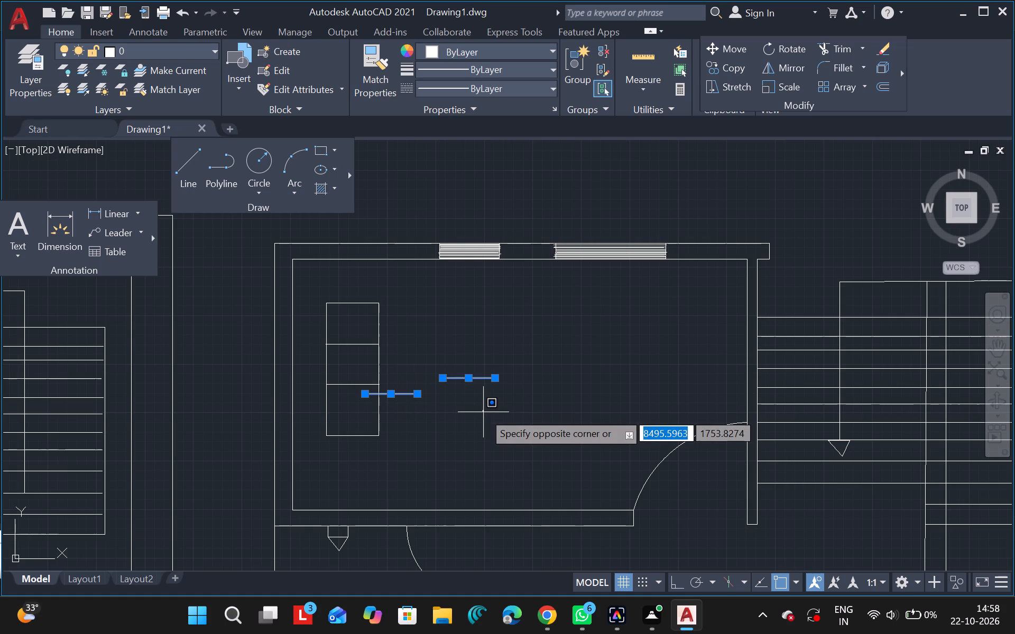
key("Escape")
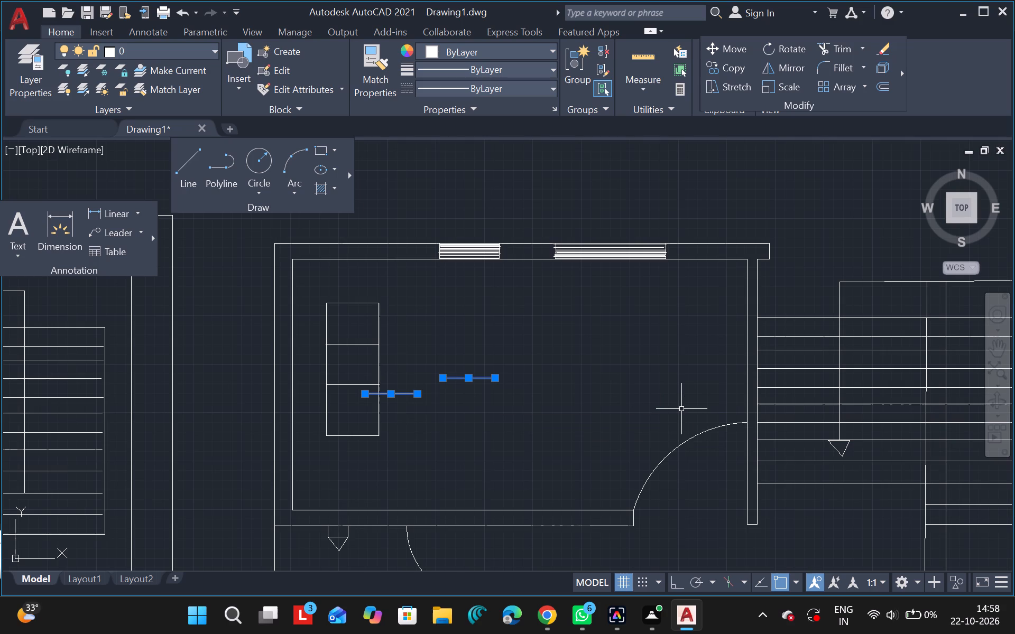
key("Delete")
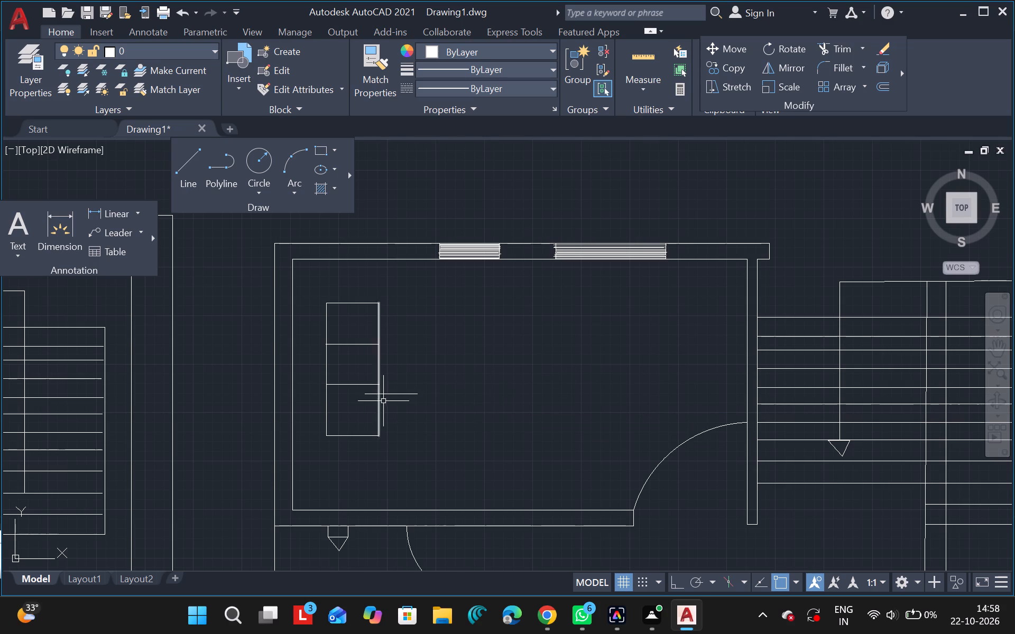
left_click(390, 396)
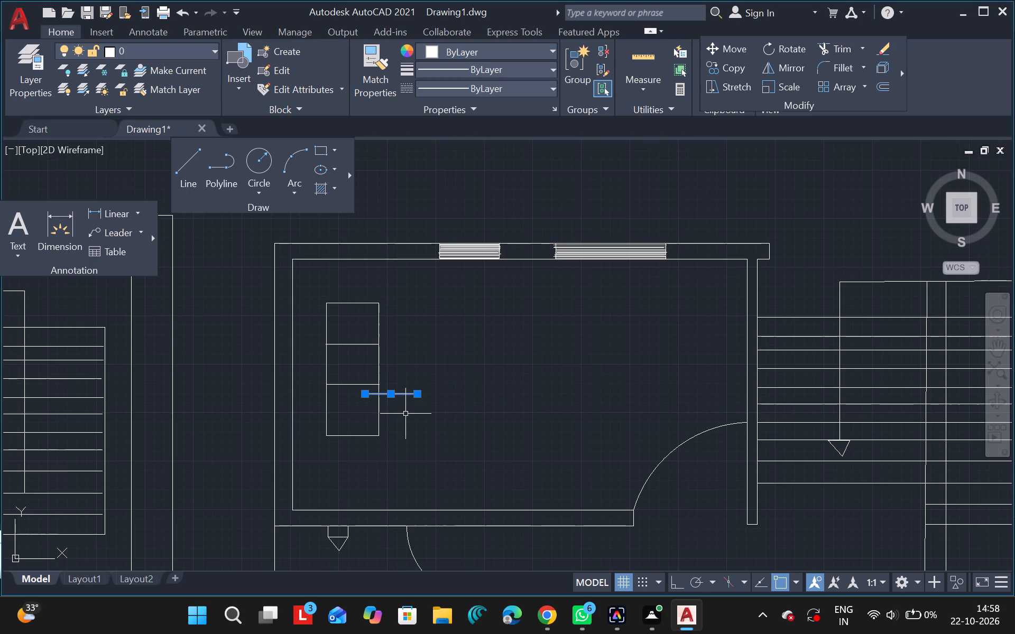
key("Delete")
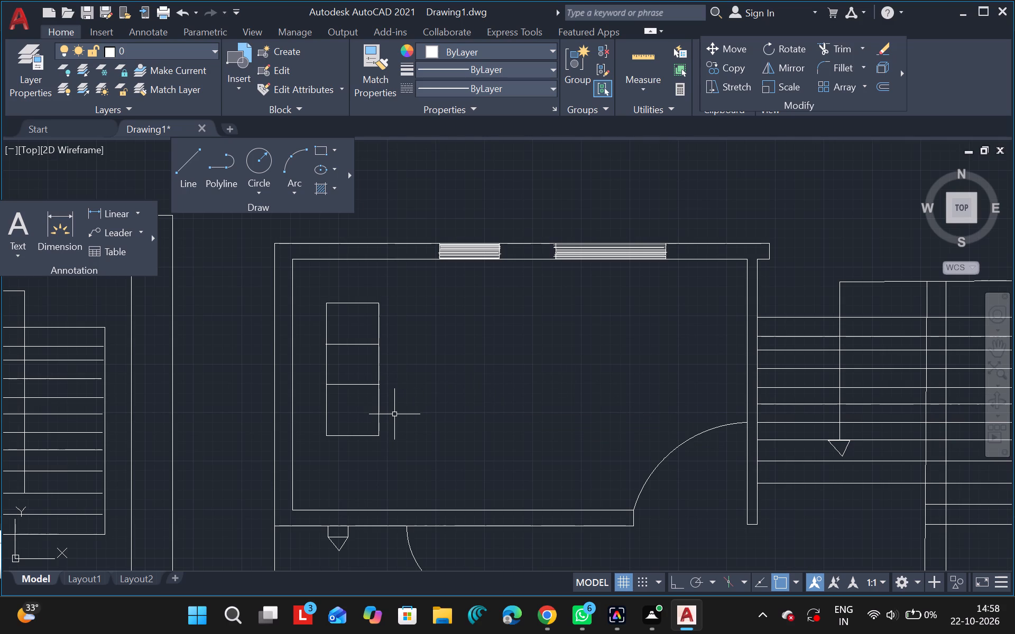
Trim away the rectangle's right, bottom and left outline below the second divider.
type("tr")
left_click_drag(436, 451, 382, 412)
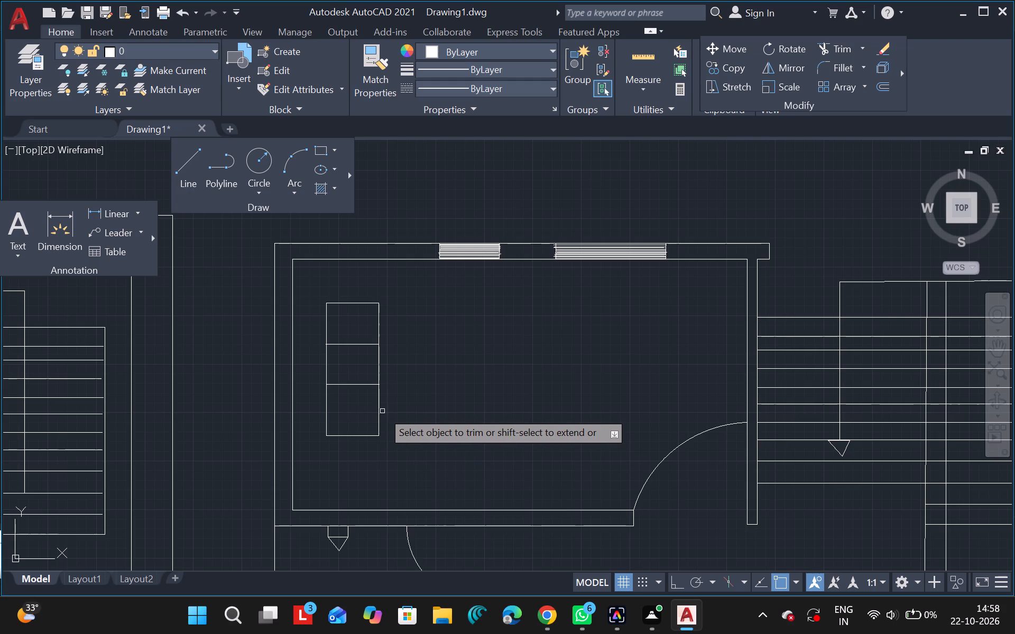
left_click_drag(382, 412, 378, 412)
left_click_drag(378, 412, 350, 437)
left_click_drag(350, 437, 327, 422)
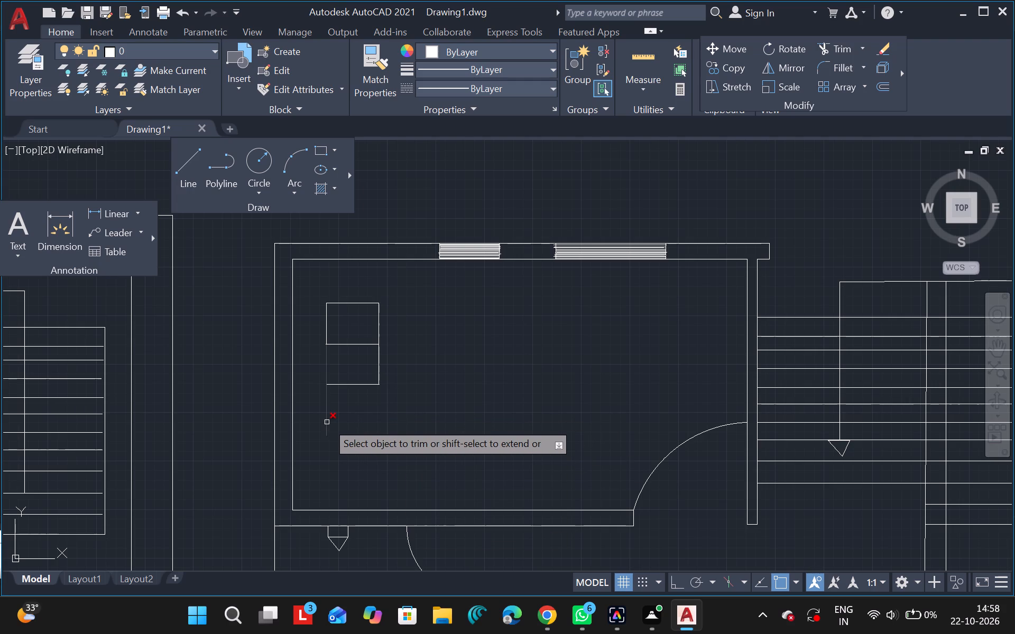
left_click(327, 422)
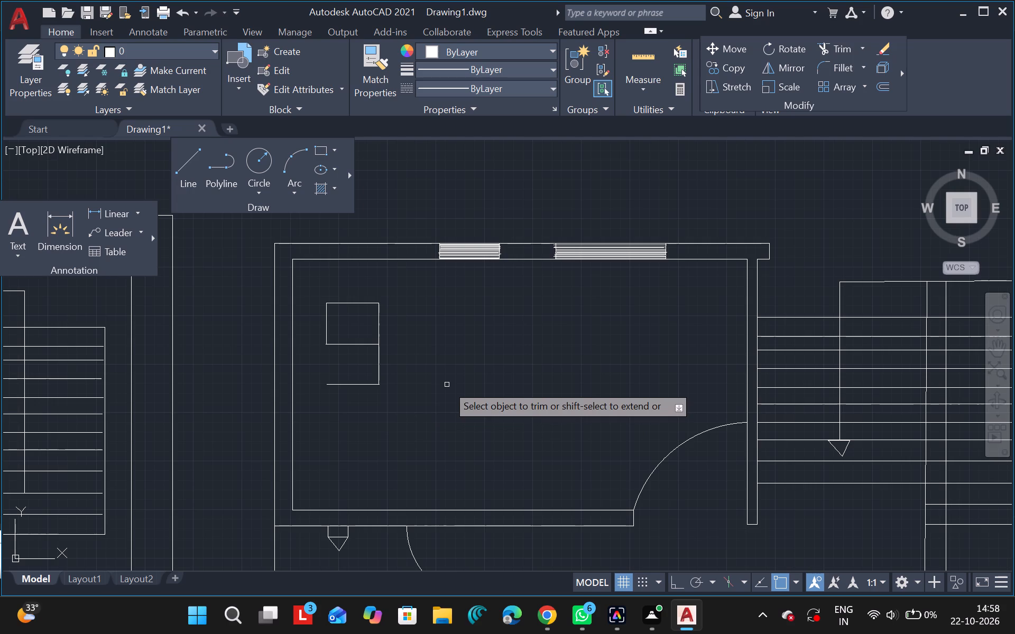
key("Escape")
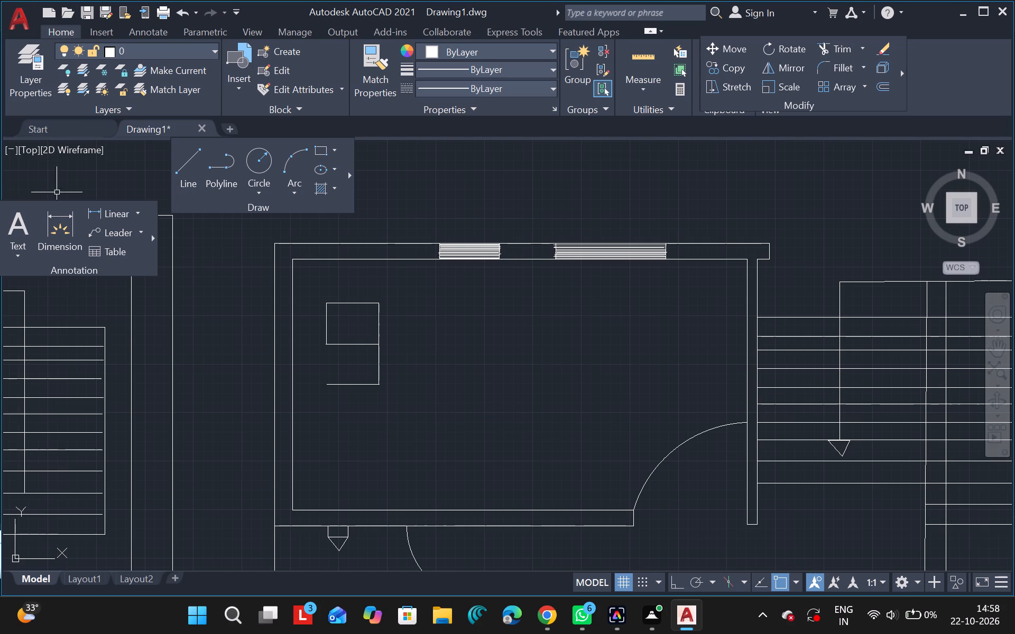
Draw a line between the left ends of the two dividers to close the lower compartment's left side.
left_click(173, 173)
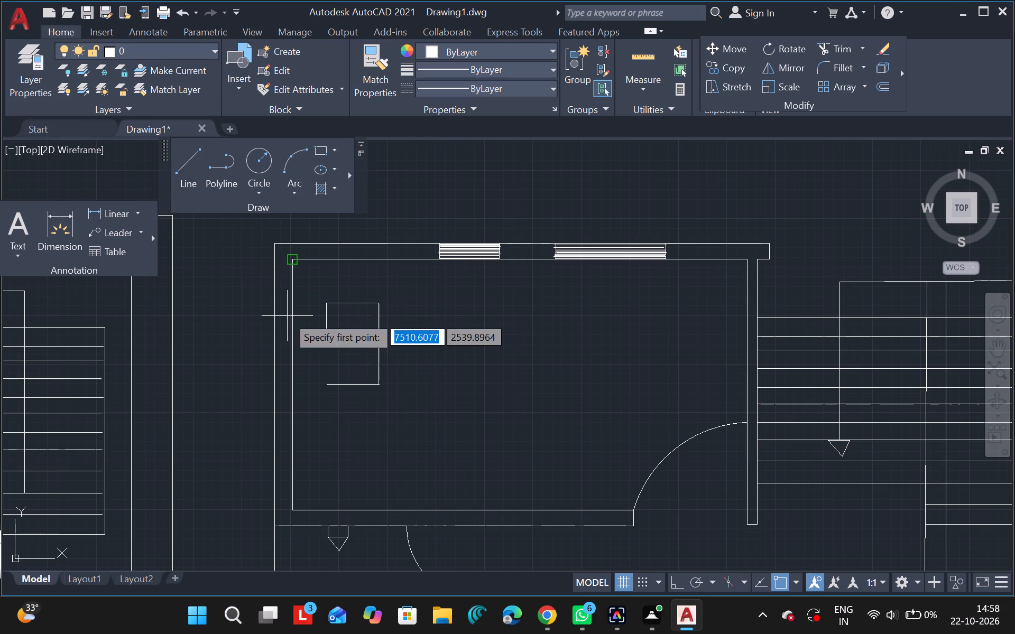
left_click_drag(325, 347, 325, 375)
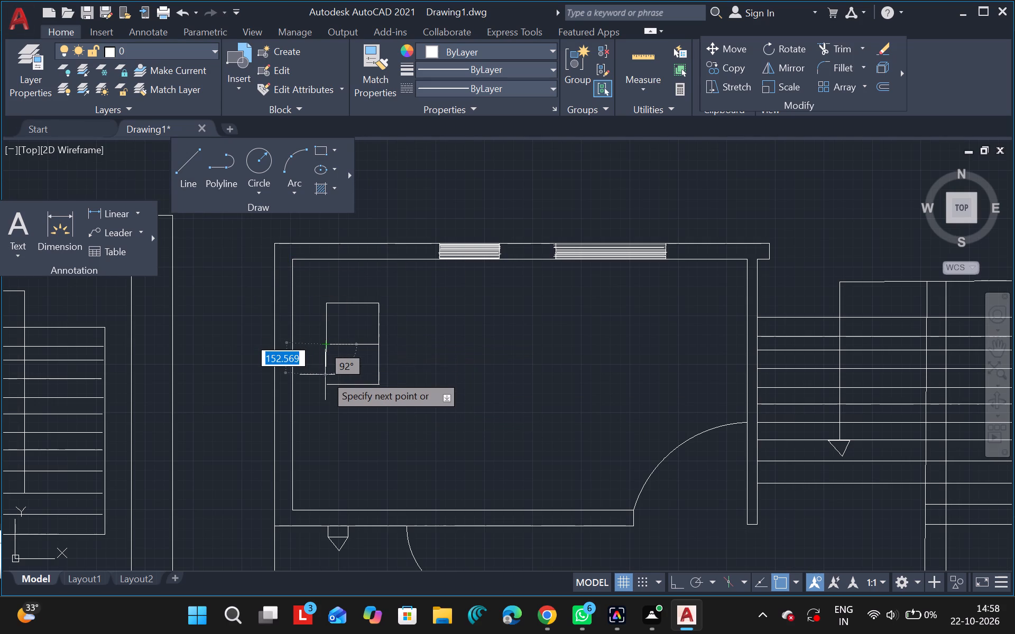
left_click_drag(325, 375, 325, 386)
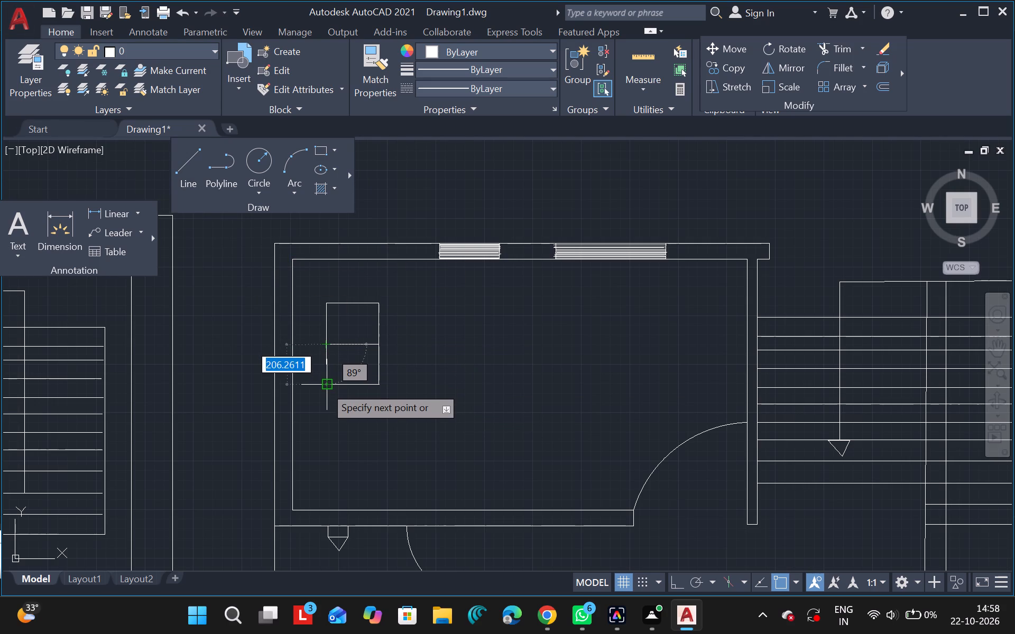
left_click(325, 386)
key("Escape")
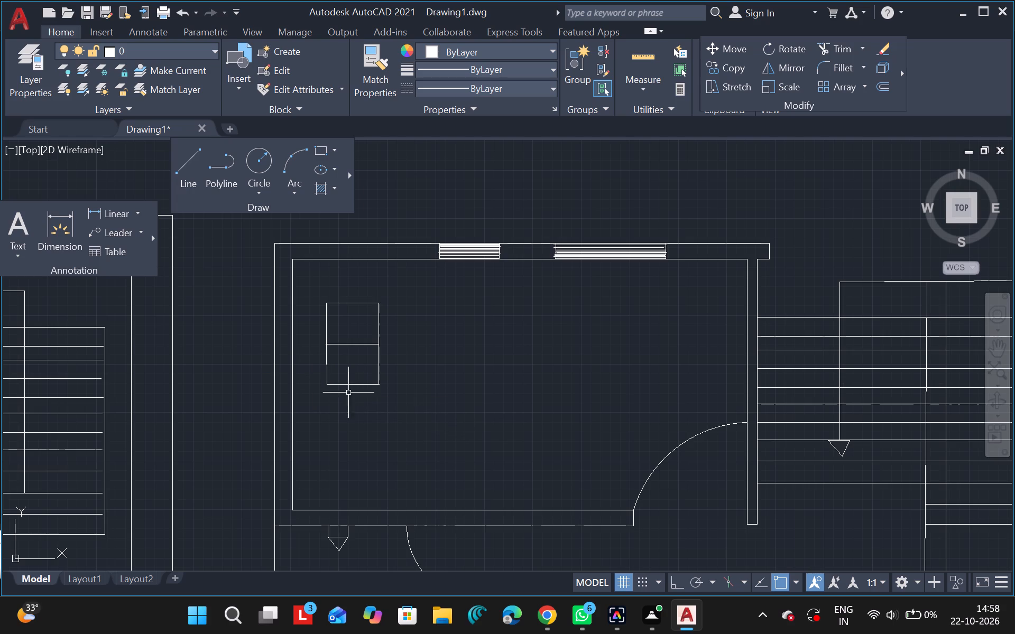
Replace the lower compartment's slanted left line with a vertical line about 225 units long, running past the bottom edge.
scroll(342, 365, "up", 4, "ctrl")
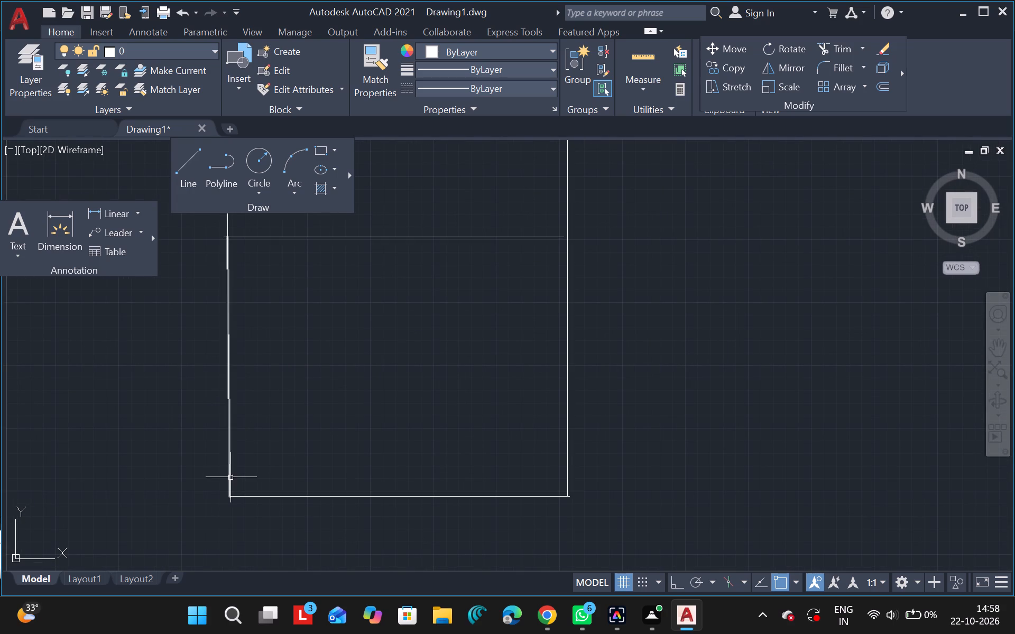
left_click(230, 478)
key("Delete")
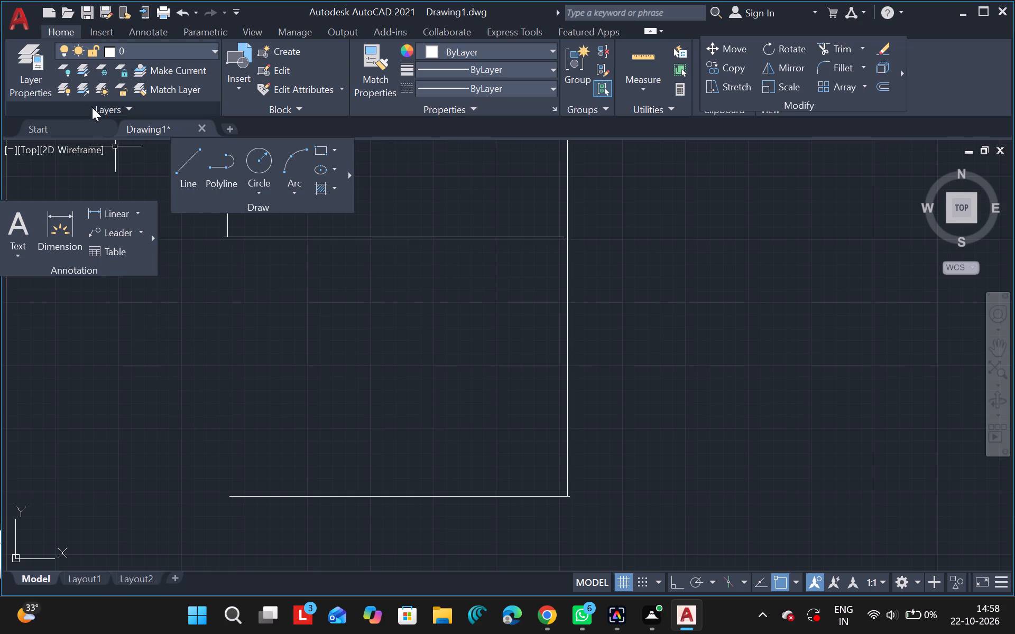
left_click(180, 152)
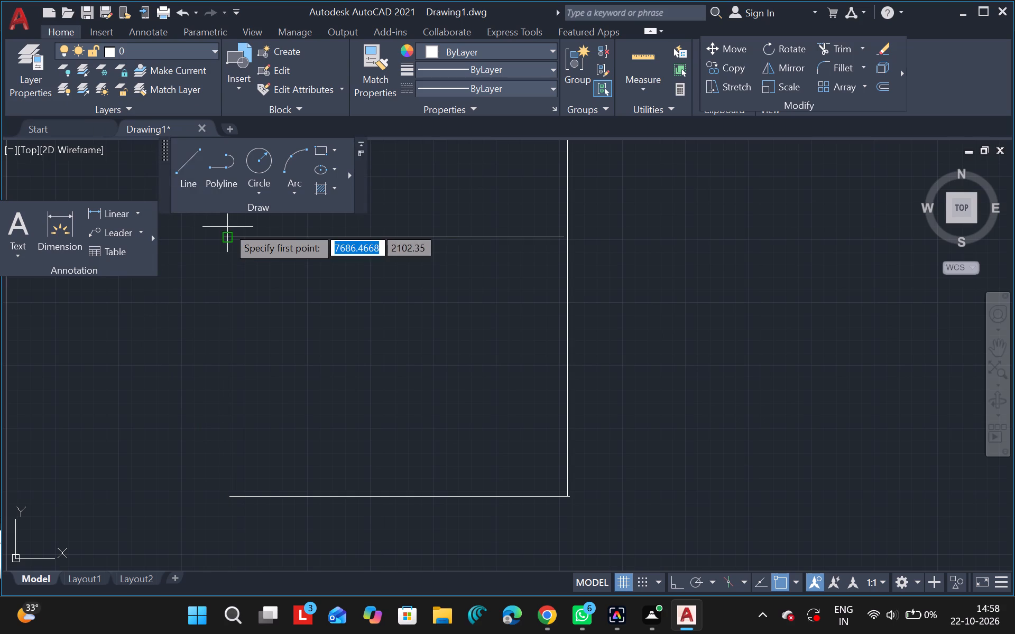
left_click_drag(225, 236, 222, 304)
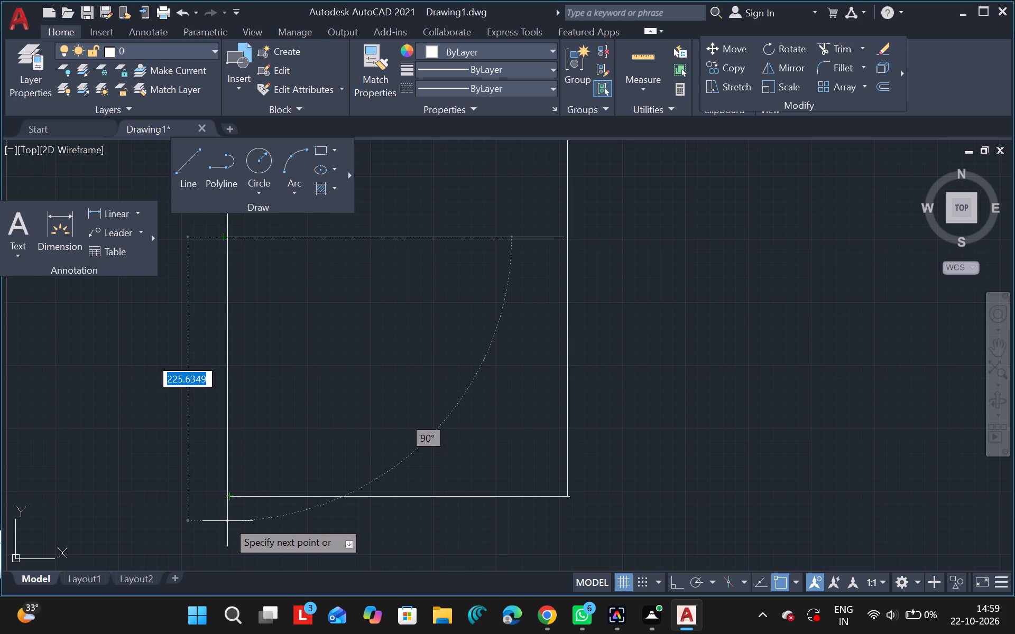
left_click(227, 523)
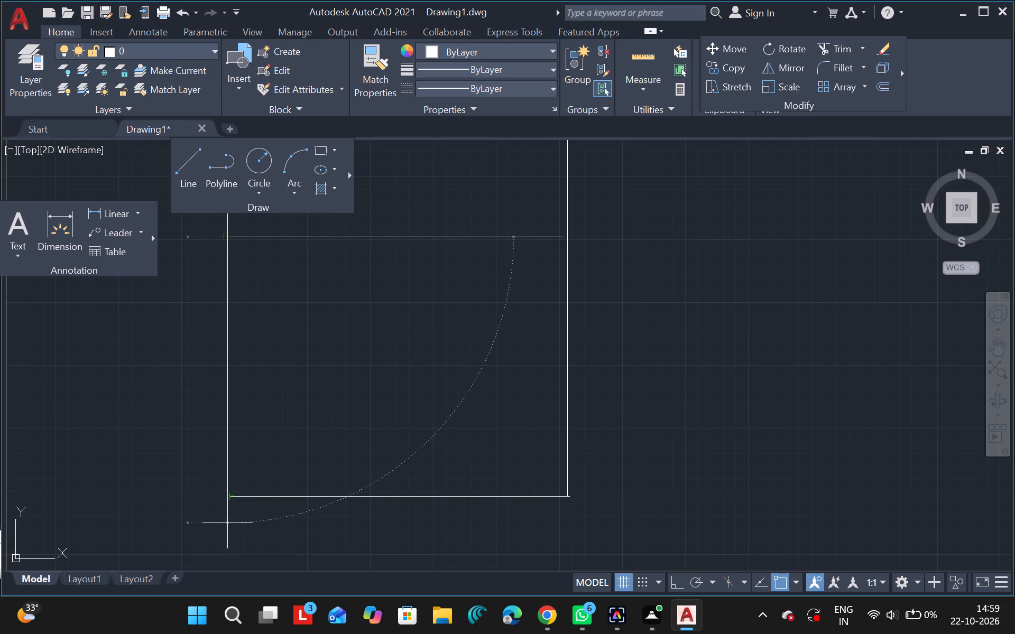
key("Escape")
Extend the lower compartment's bottom line to meet the new vertical left line.
type("ex")
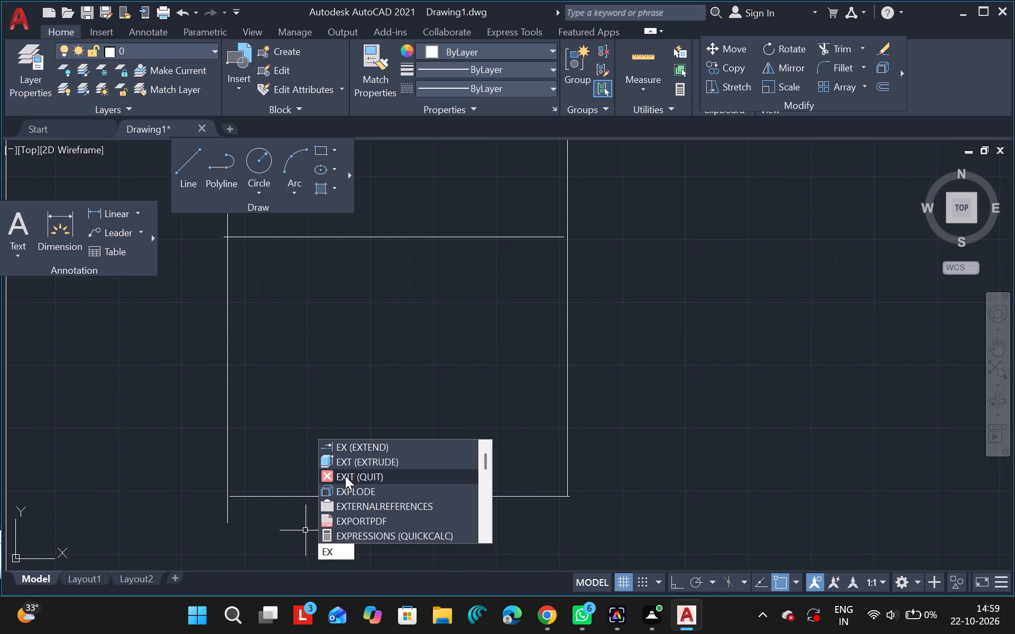
left_click(350, 441)
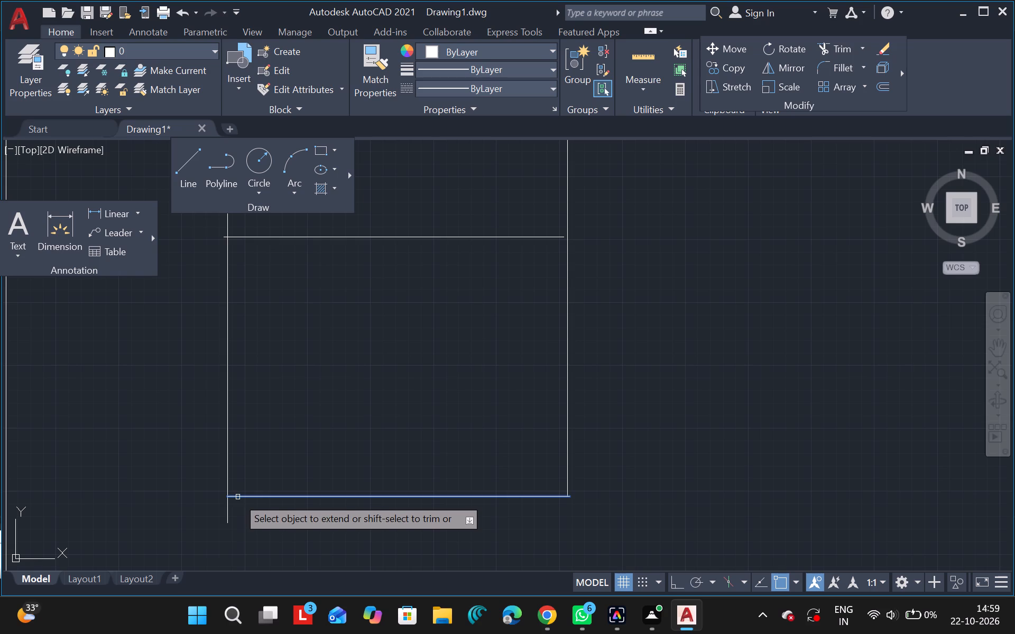
left_click_drag(237, 497, 240, 271)
key("Escape")
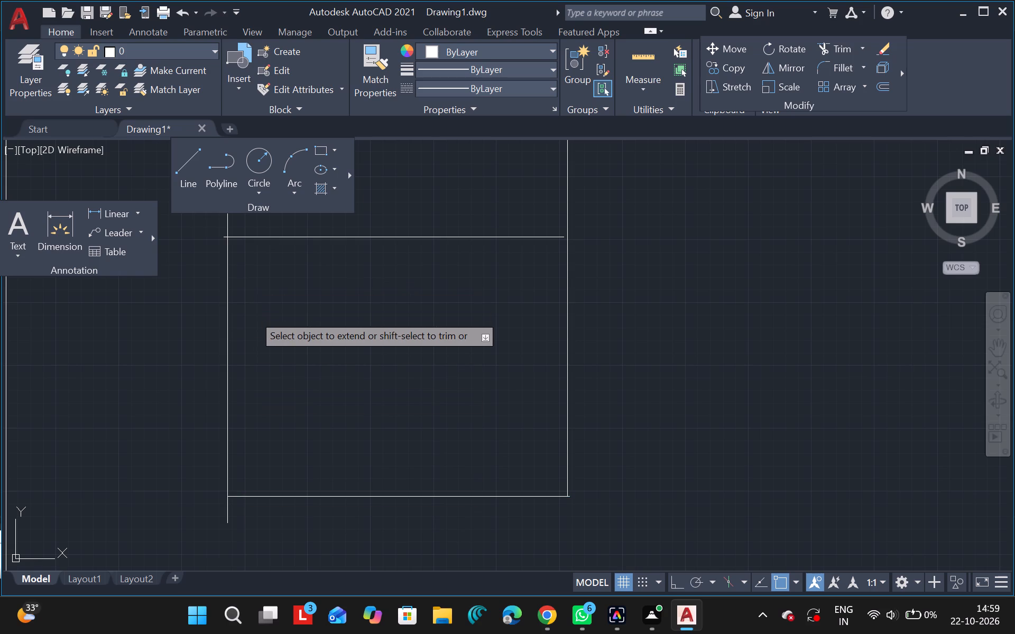
Trim the overhangs past the lower compartment's left side, at the top line's left end and below the bottom edge.
type("tr")
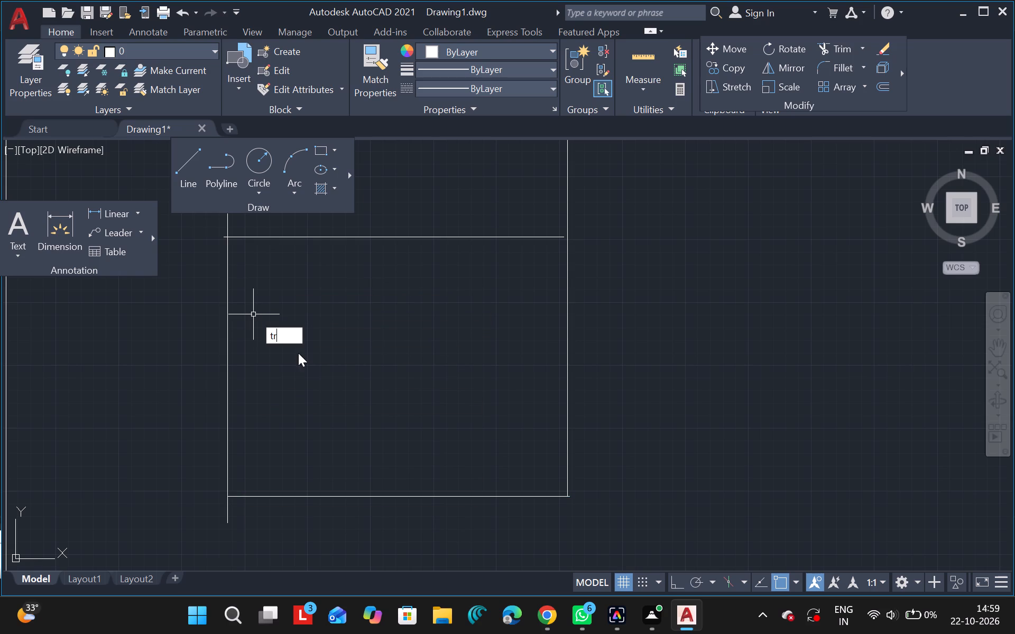
left_click_drag(298, 353, 219, 228)
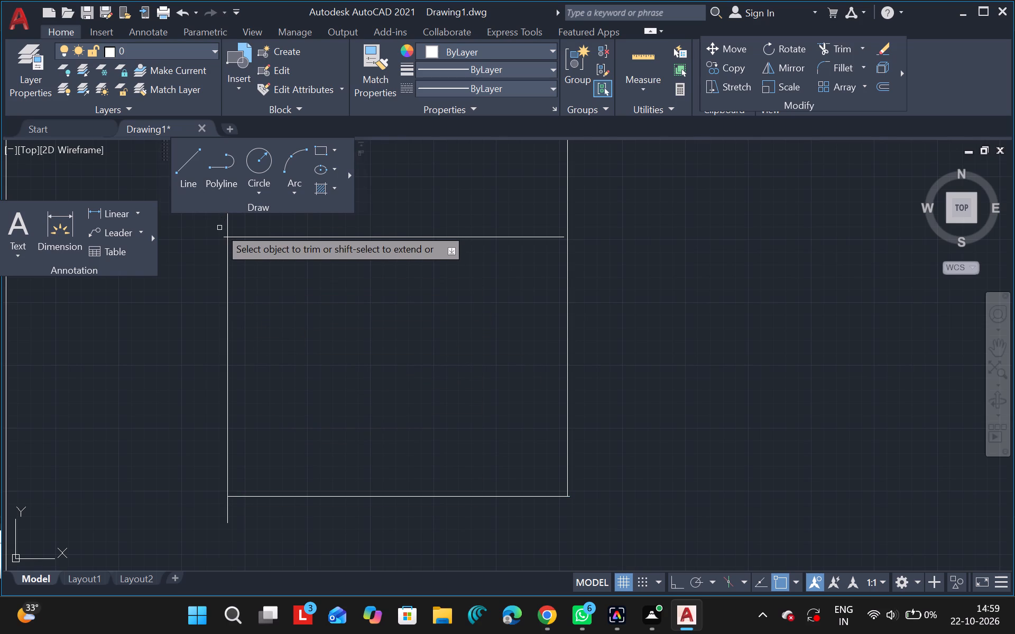
left_click_drag(219, 228, 224, 237)
left_click(224, 237)
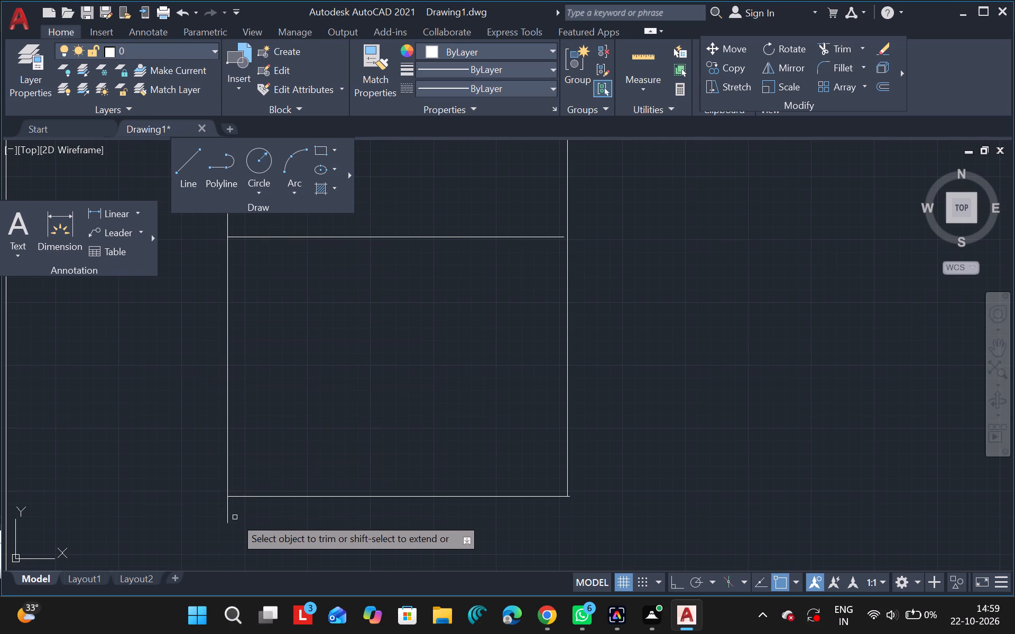
left_click_drag(228, 516, 353, 350)
scroll(353, 350, "down", 3, "ctrl")
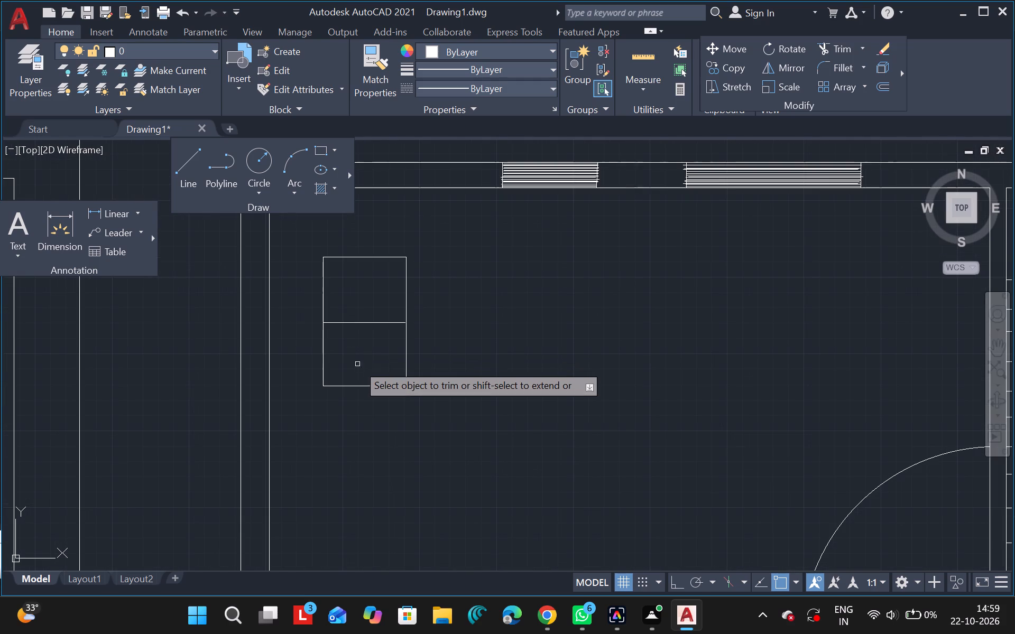
key("Escape")
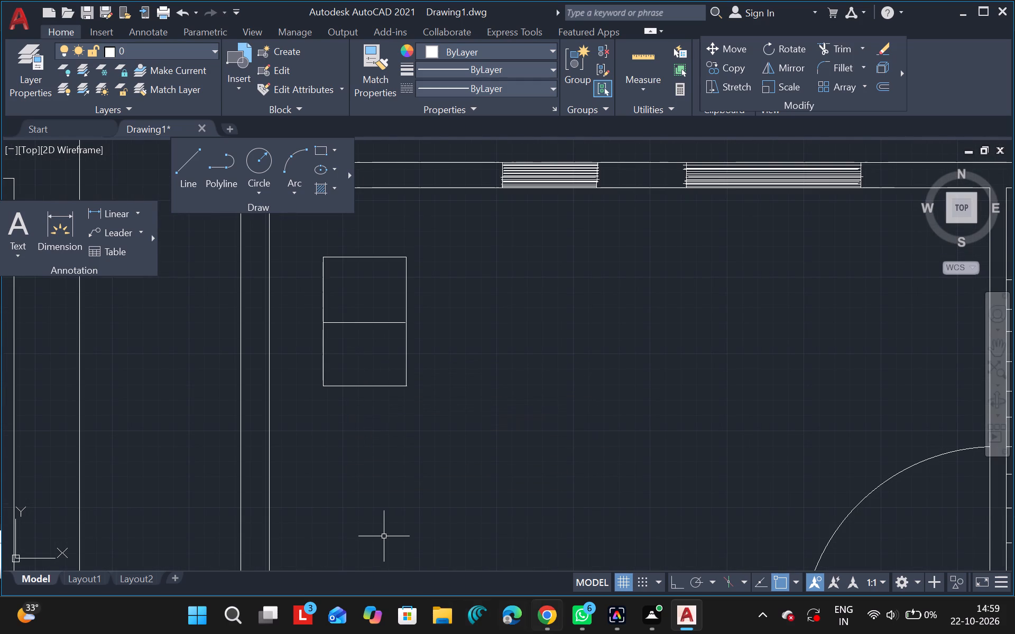
Copy both left-side lines of the two-compartment rectangle about 24 units outward to the left.
left_click(323, 285)
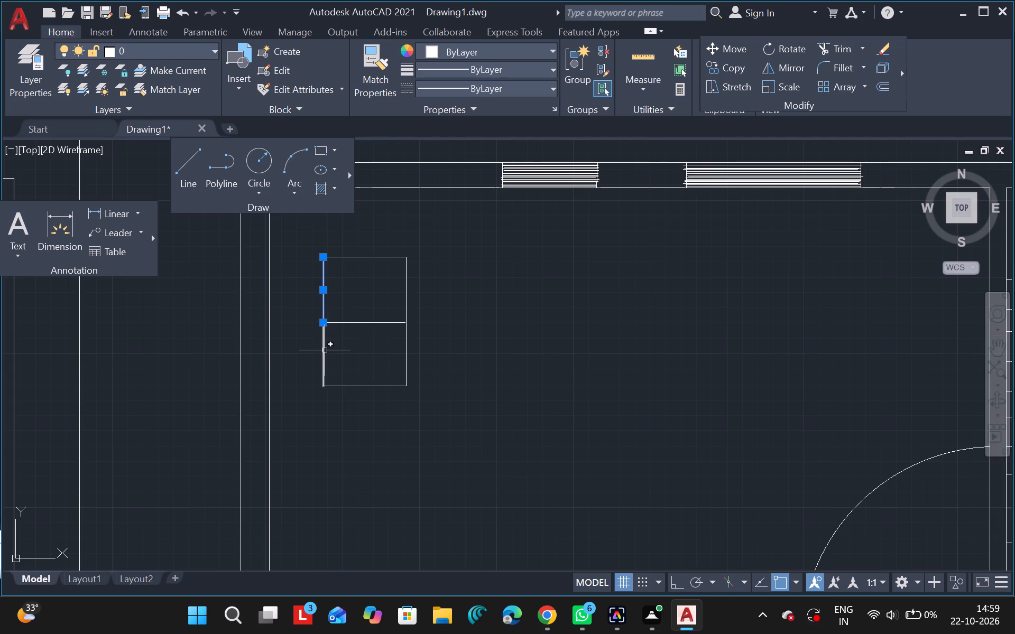
left_click(324, 350)
type("co")
left_click(425, 417)
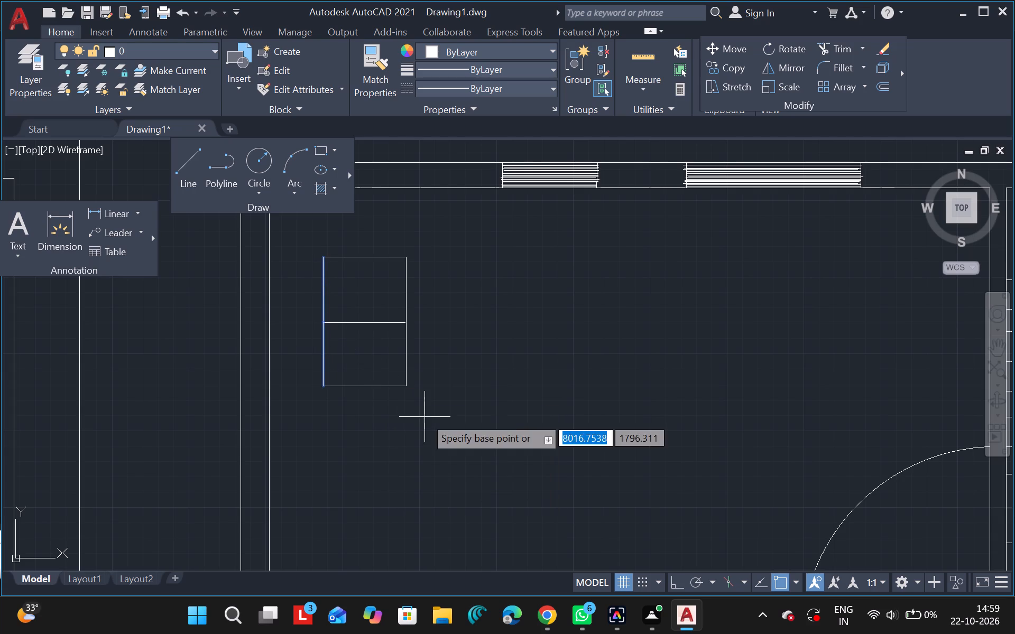
left_click(531, 422)
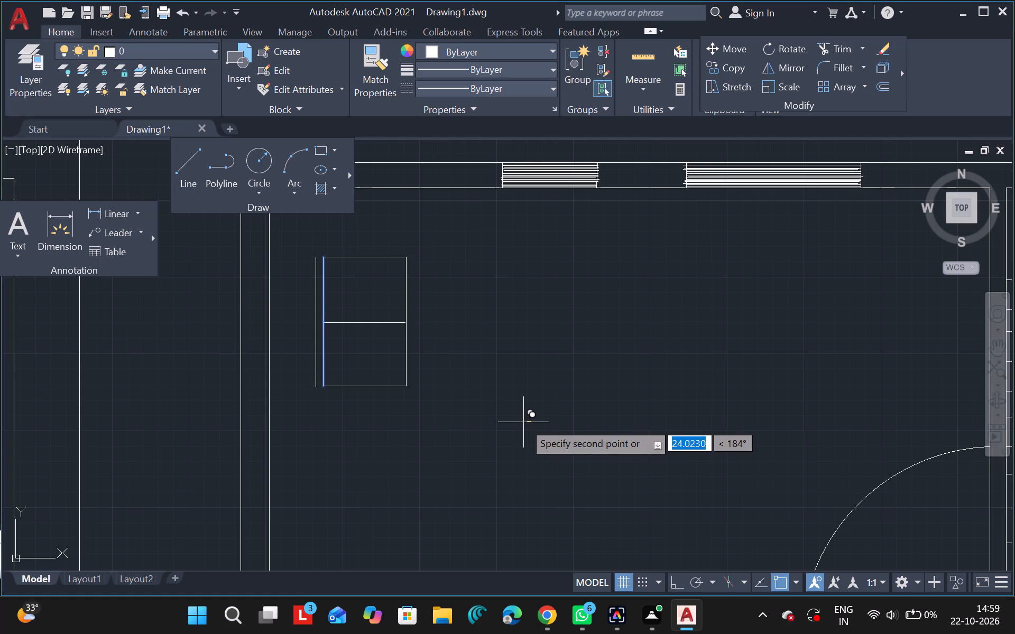
left_click(523, 422)
left_click(523, 422)
key("Escape")
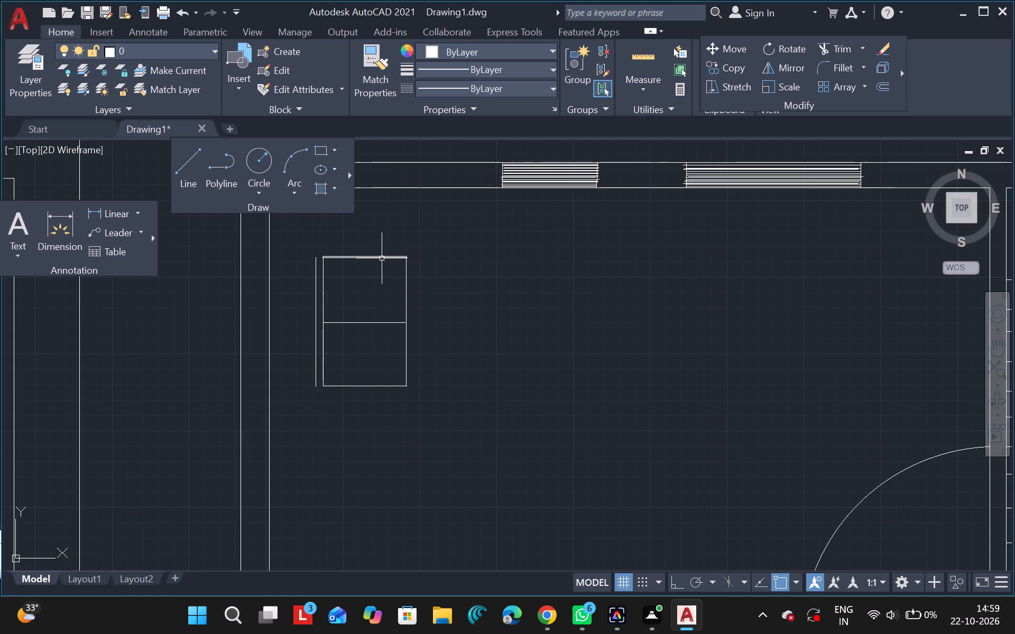
Extend the rectangle's top and bottom edges leftward past its original left side, towards the copied lines.
type("ec")
key("BackSpace")
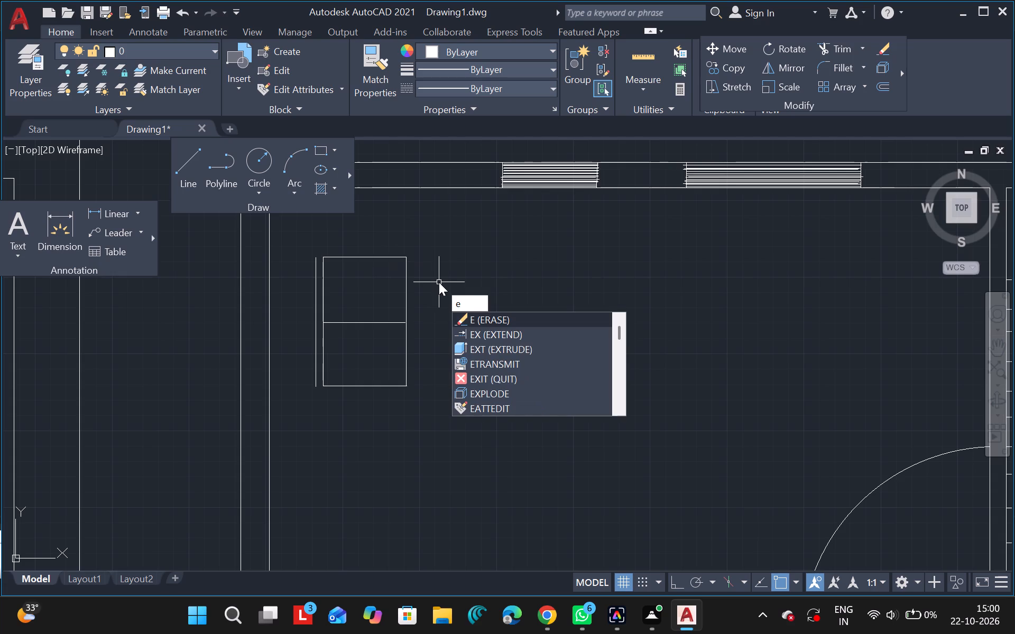
key("x")
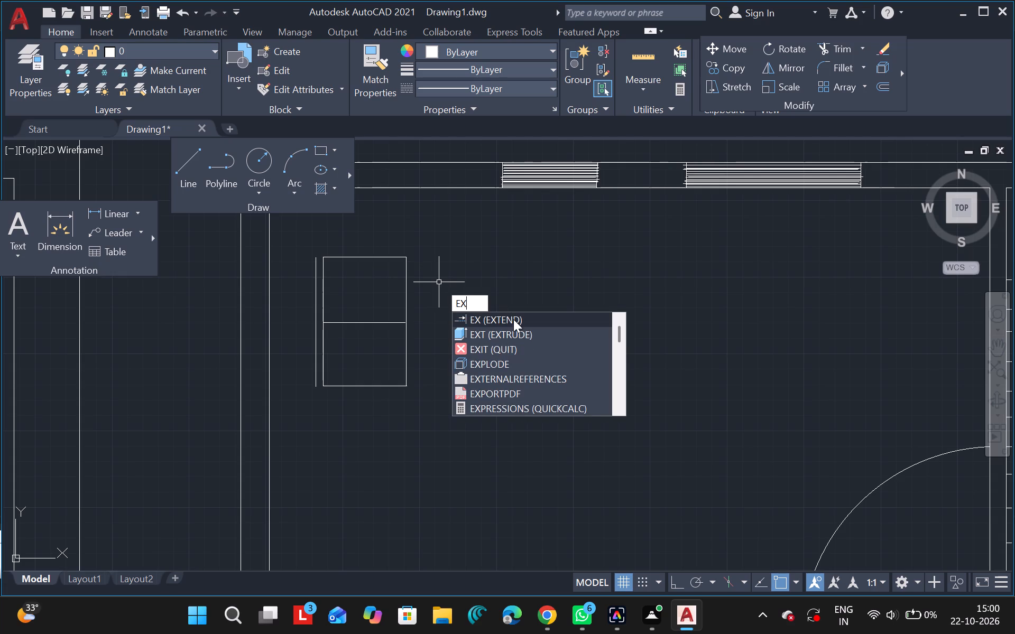
left_click(513, 319)
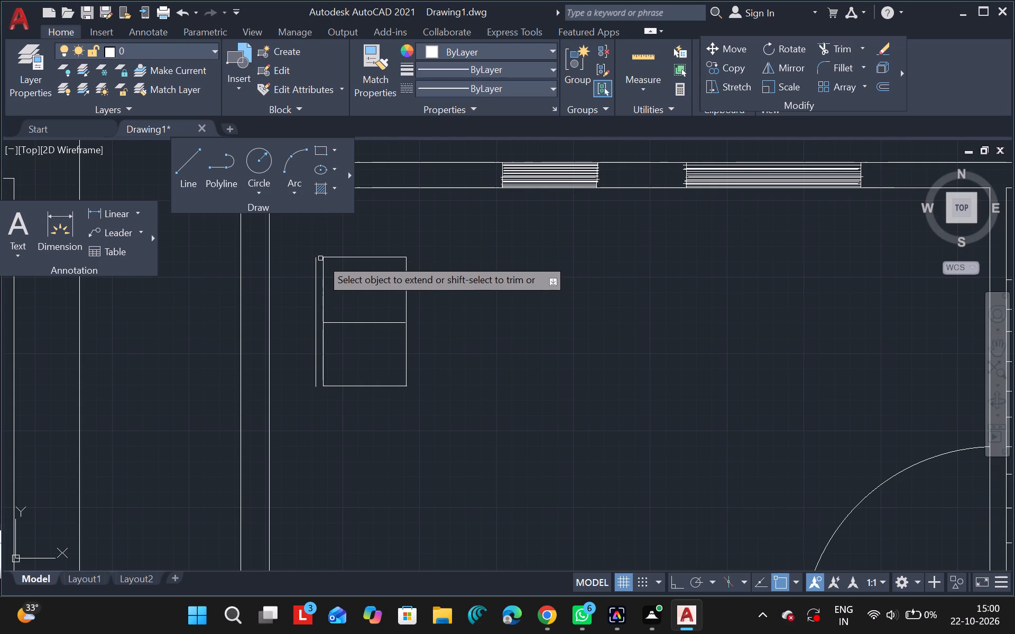
left_click(329, 259)
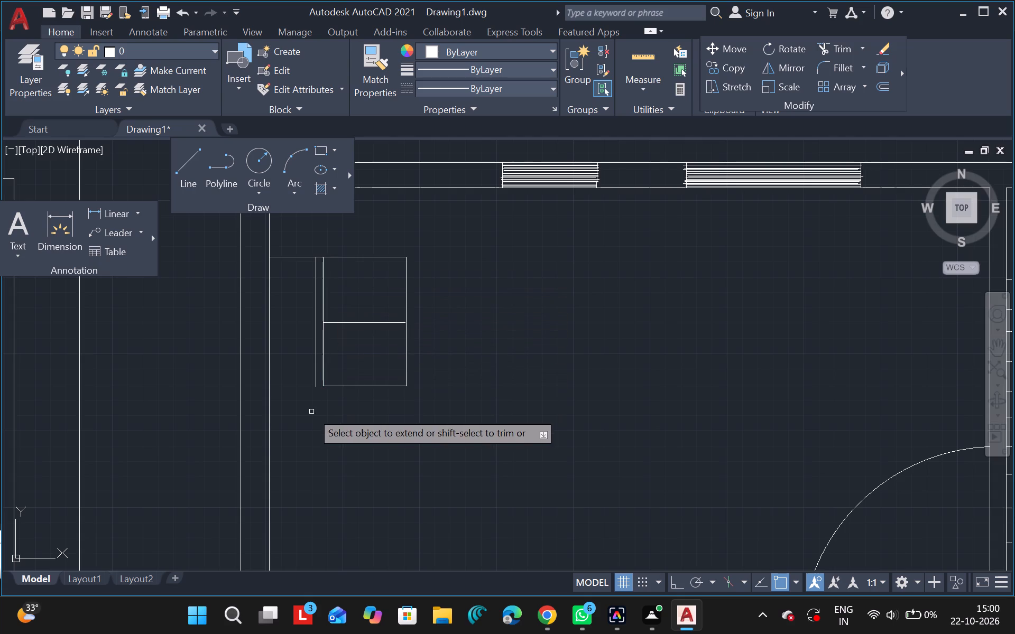
left_click(346, 385)
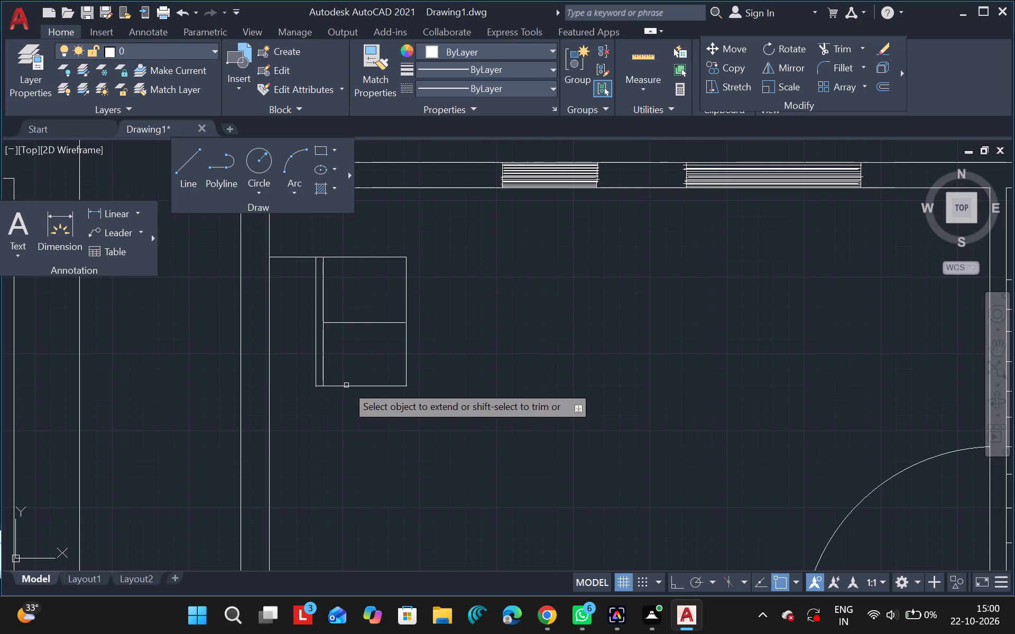
key("Escape")
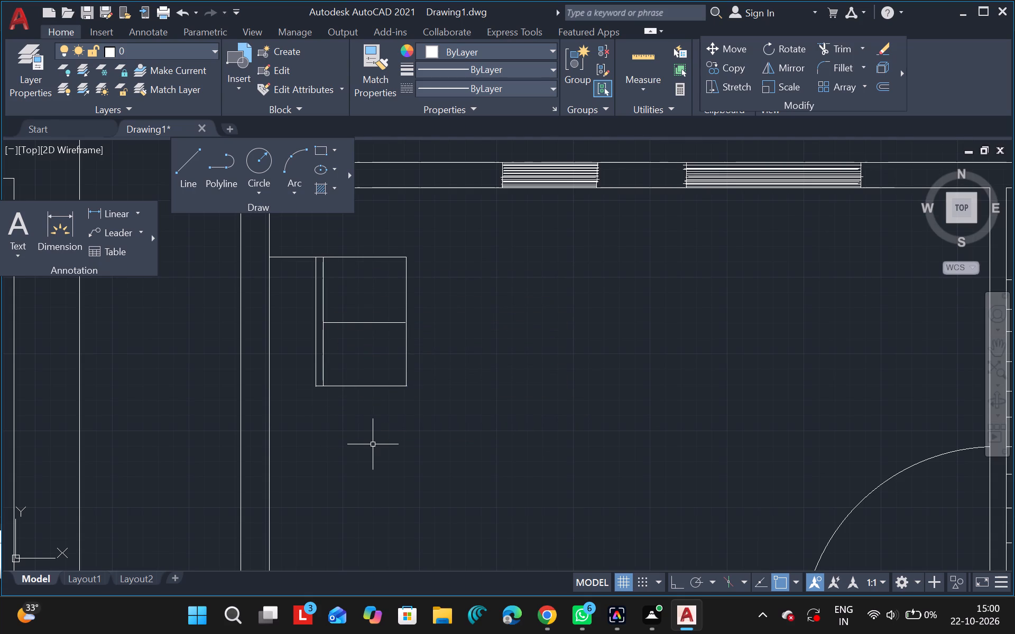
Trim away the part of the top edge that runs from the rectangle to the room's left wall.
key("t")
left_click_drag(418, 494, 403, 486)
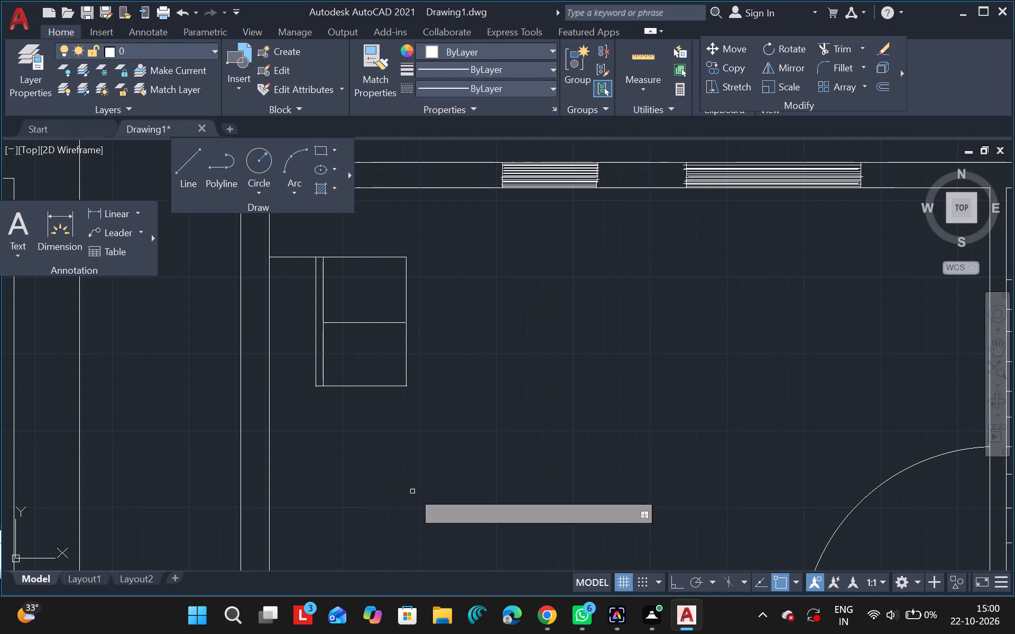
left_click_drag(403, 486, 289, 257)
left_click(289, 257)
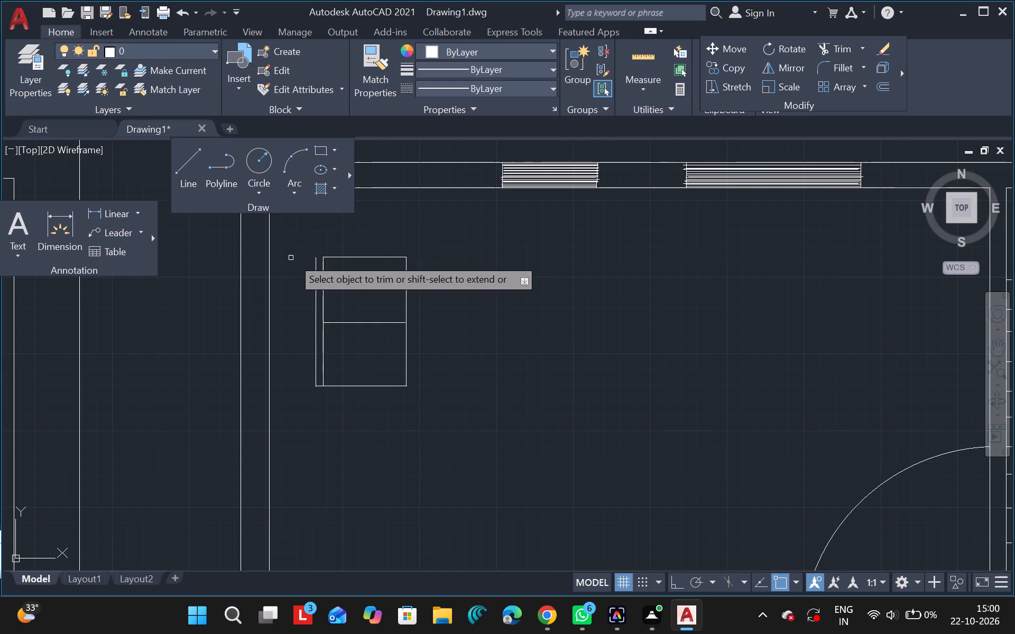
key("Escape")
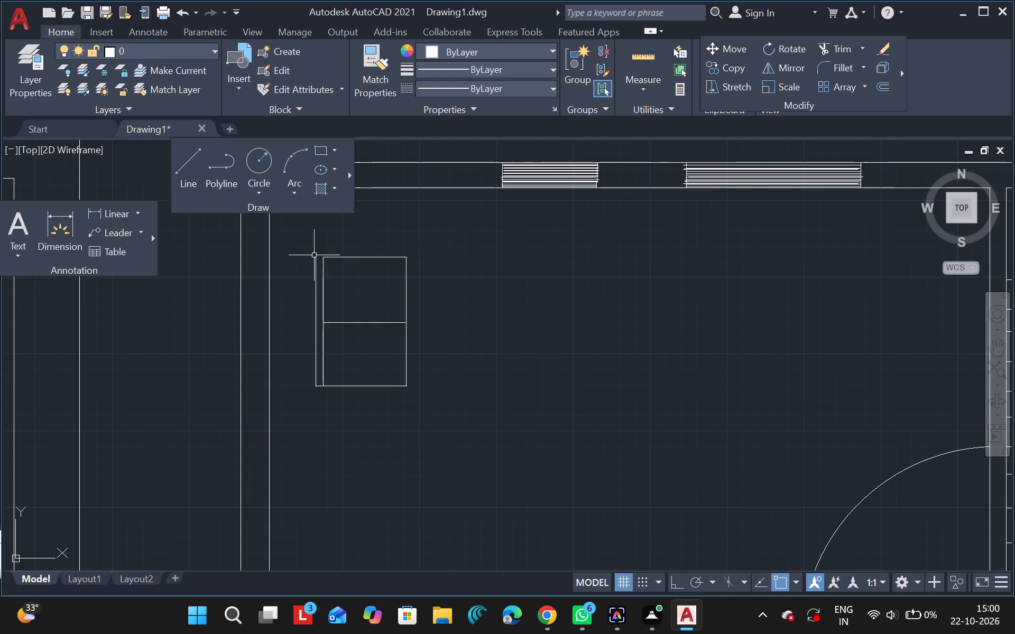
Draw a horizontal line about 56 units long leftward from the rectangle's original top-left corner, past the copied vertical line.
left_click(182, 160)
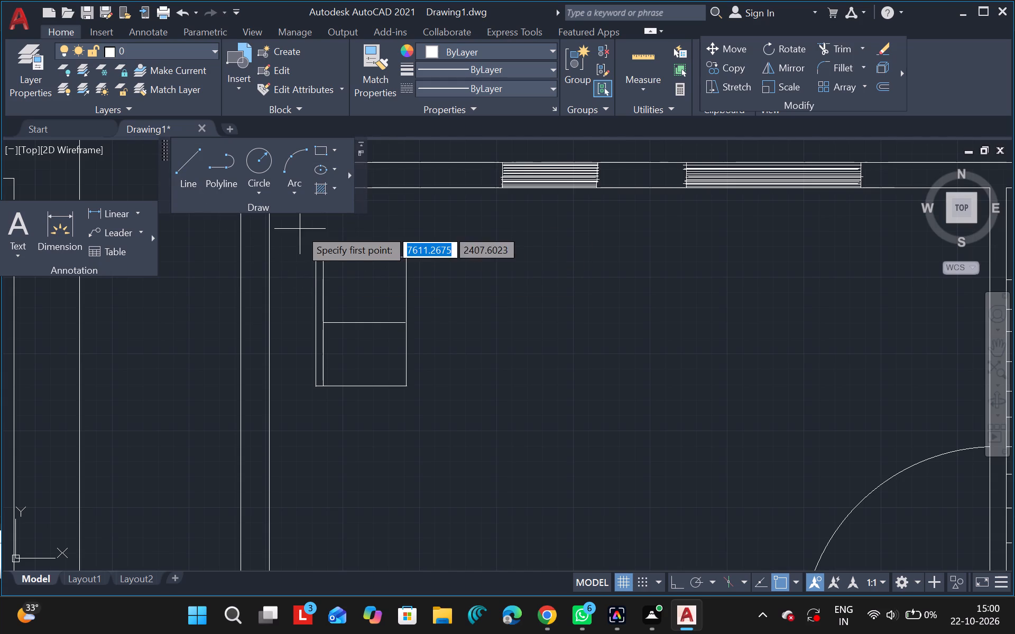
left_click_drag(326, 254, 306, 254)
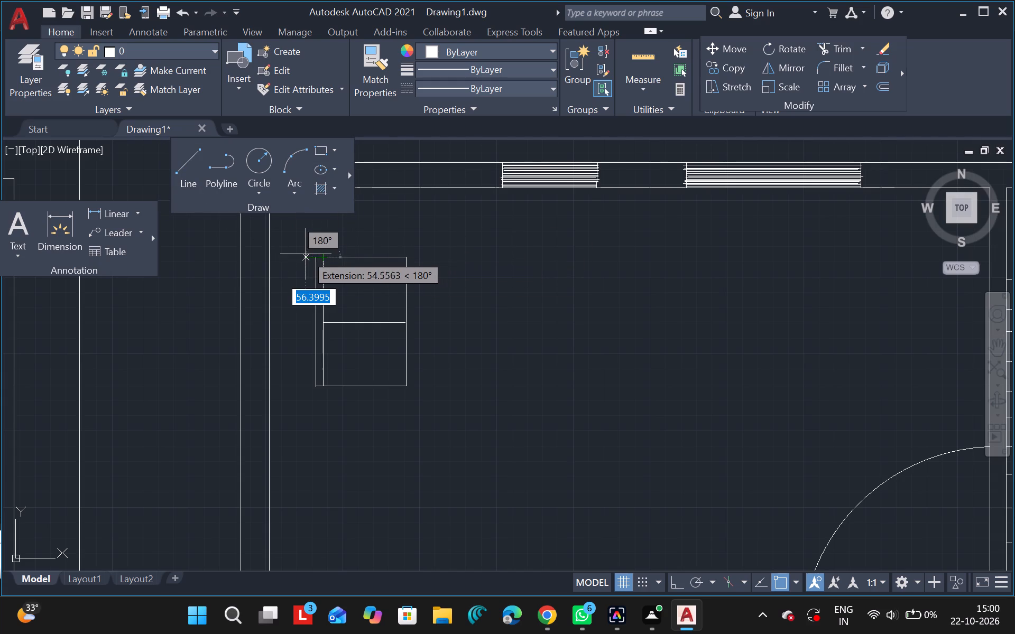
left_click_drag(306, 254, 305, 254)
left_click(305, 254)
key("Escape")
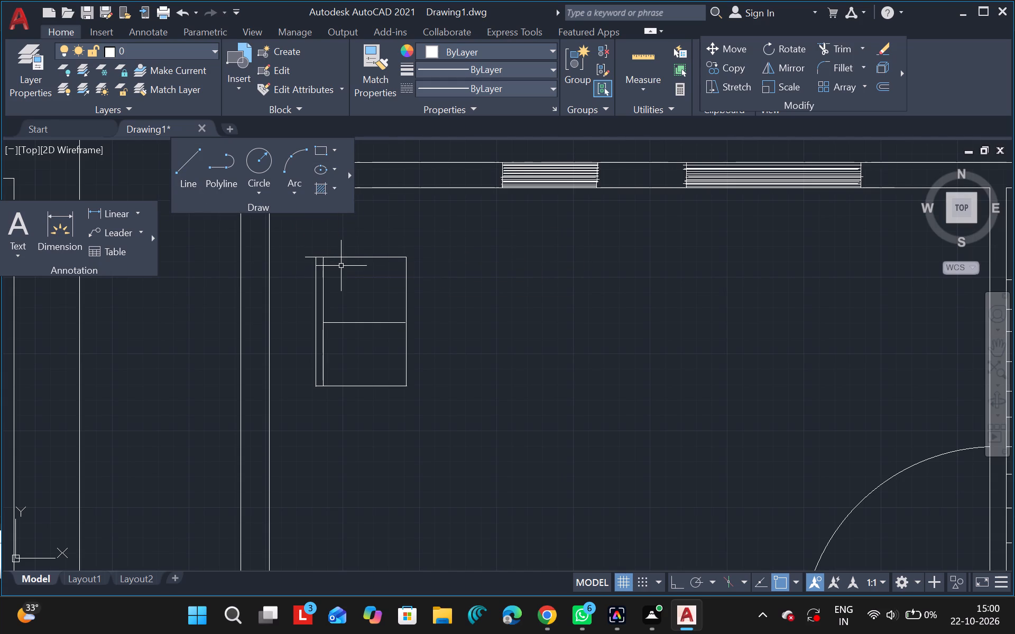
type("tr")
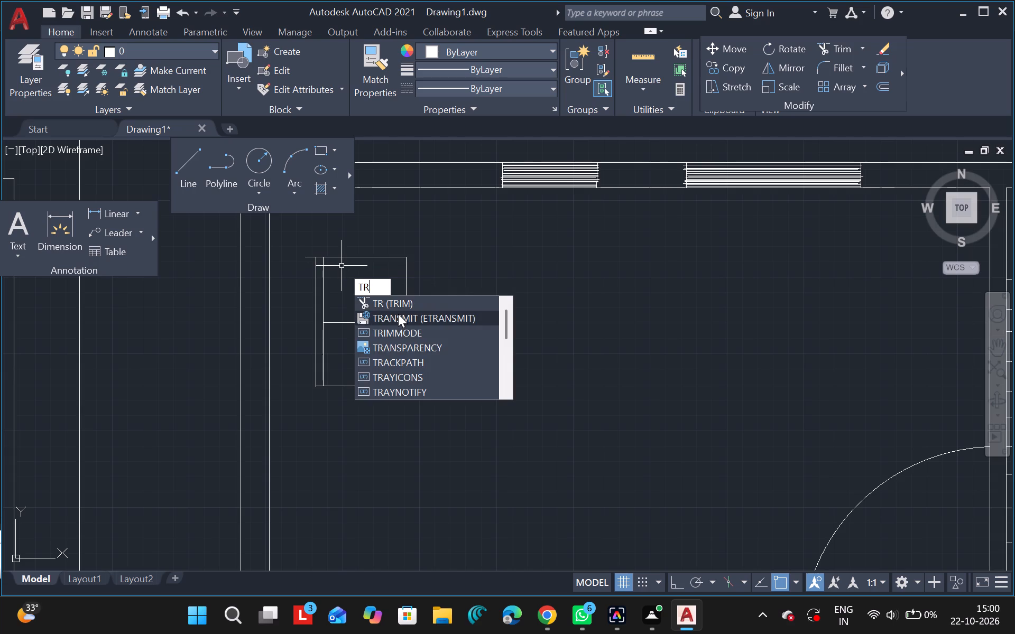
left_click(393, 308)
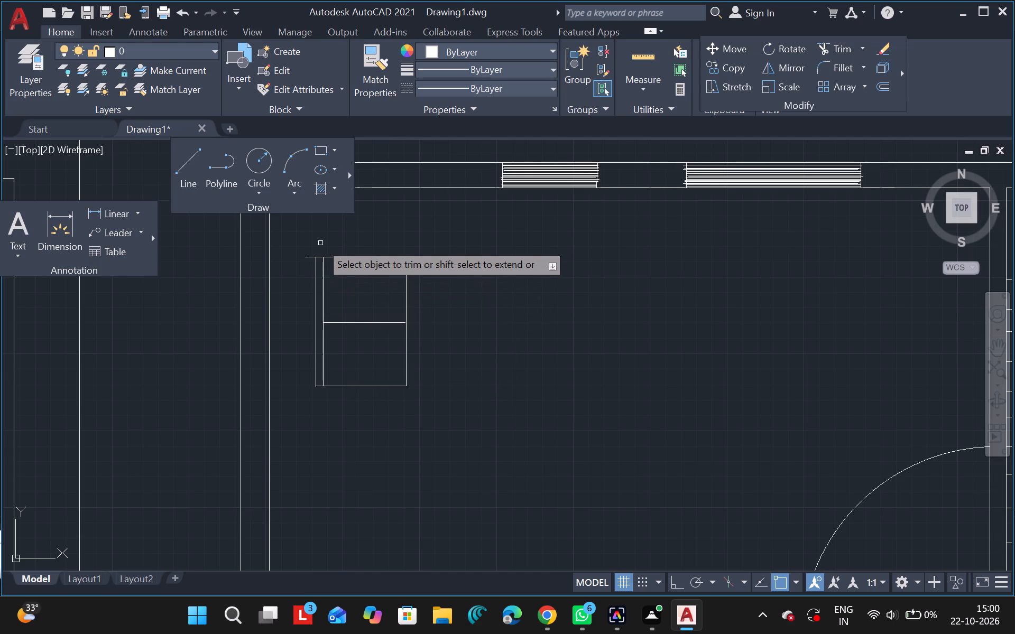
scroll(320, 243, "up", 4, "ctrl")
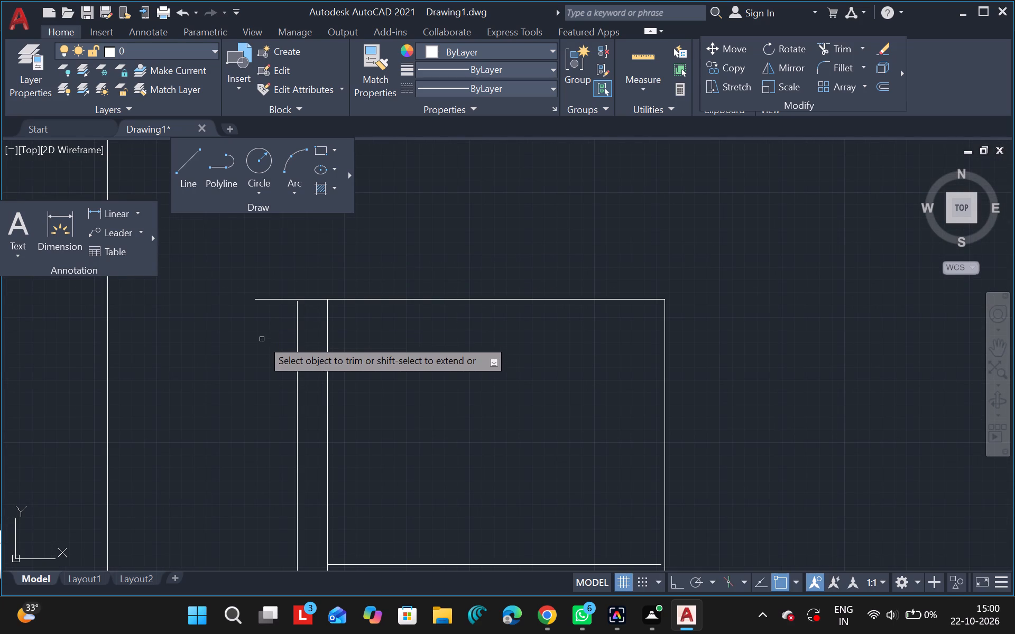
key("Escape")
Extend the upper end of the outer left vertical line to meet the new top line.
type("es")
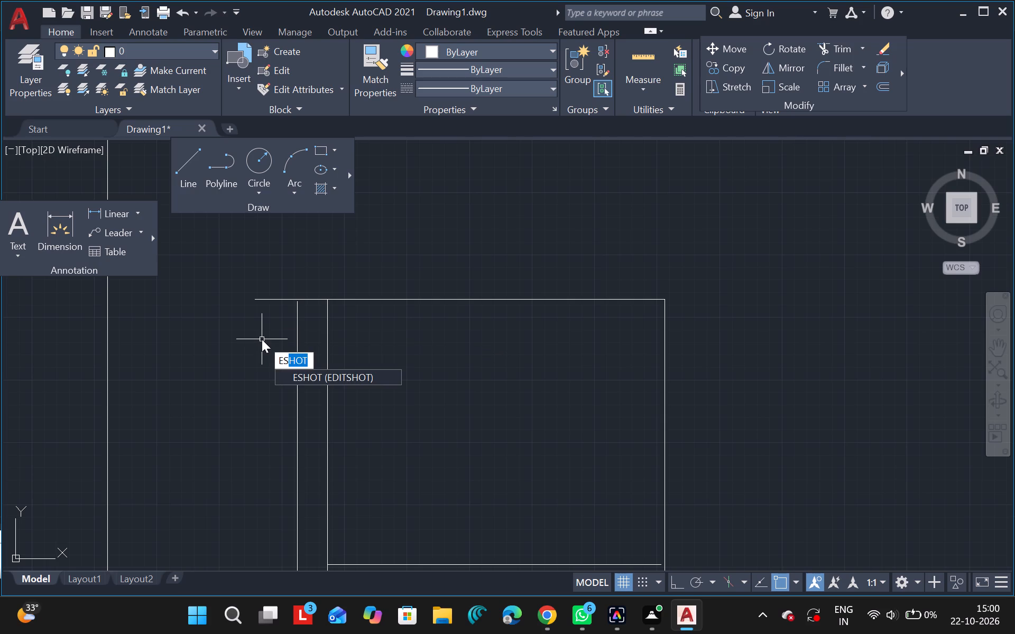
key("BackSpace")
key("BackSpace")
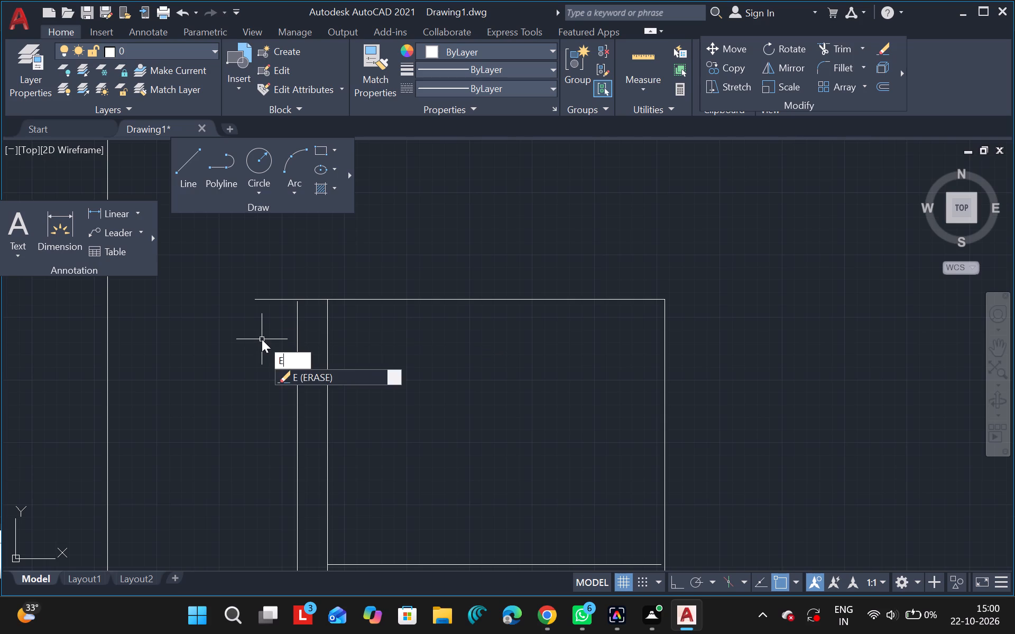
key("x")
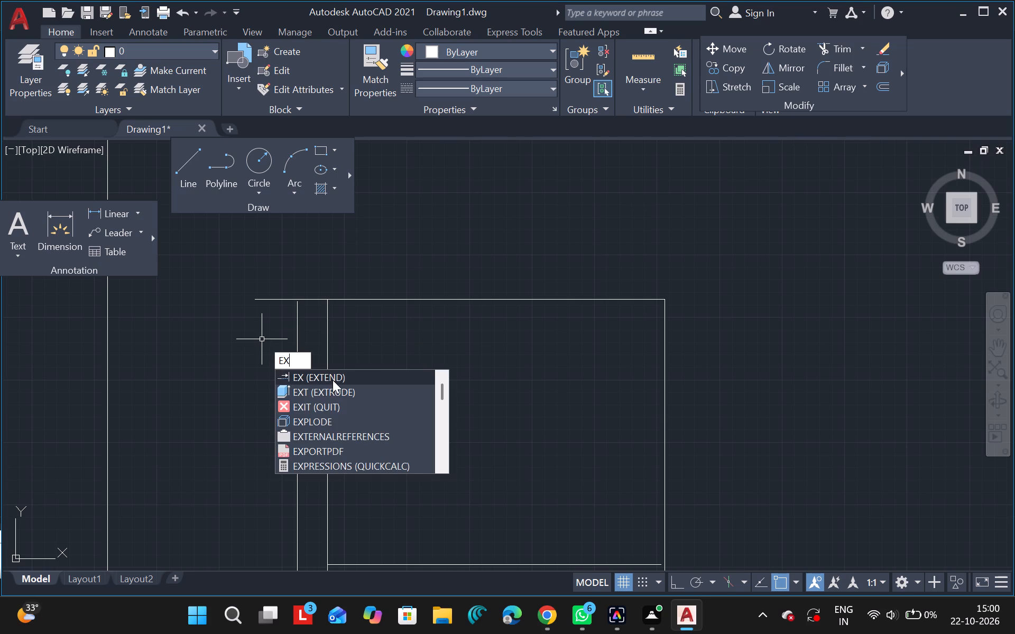
left_click(333, 380)
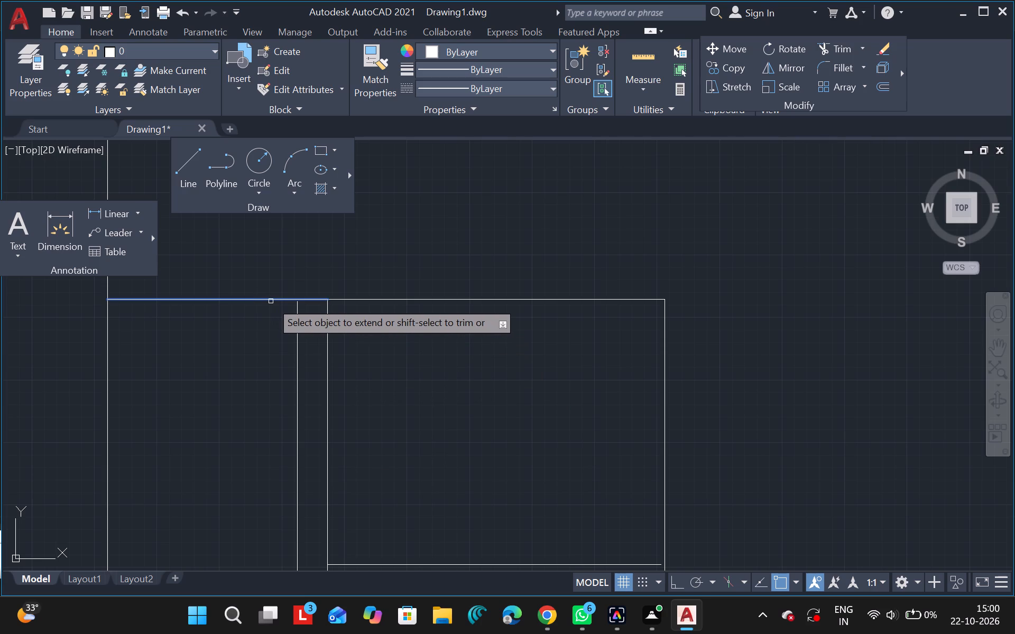
left_click_drag(298, 305, 269, 315)
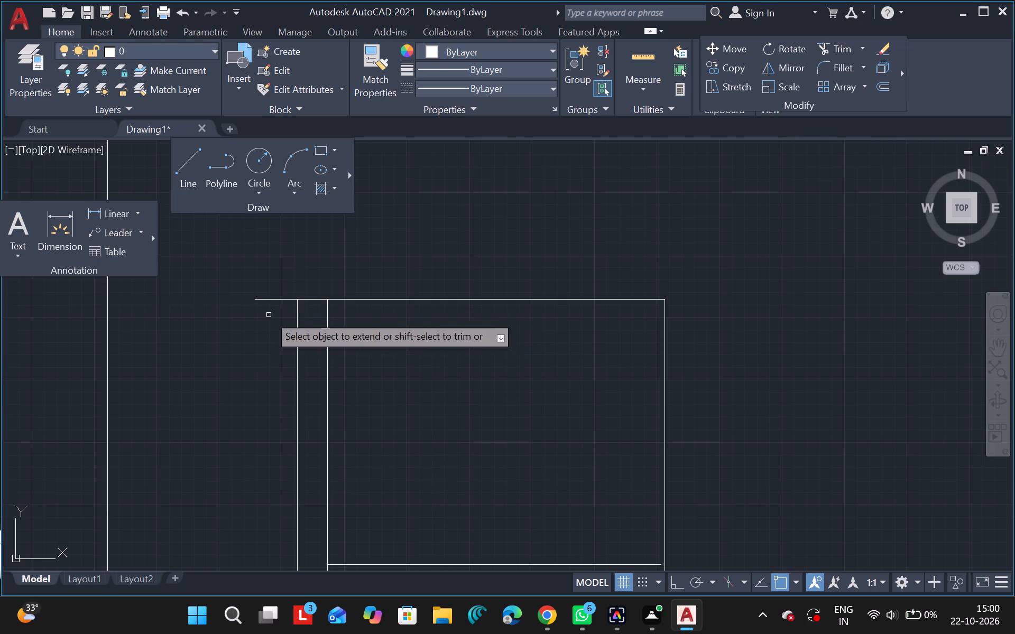
left_click_drag(269, 315, 244, 327)
key("Escape")
Trim the new top line's overhang beyond the outer left vertical line.
type("tr")
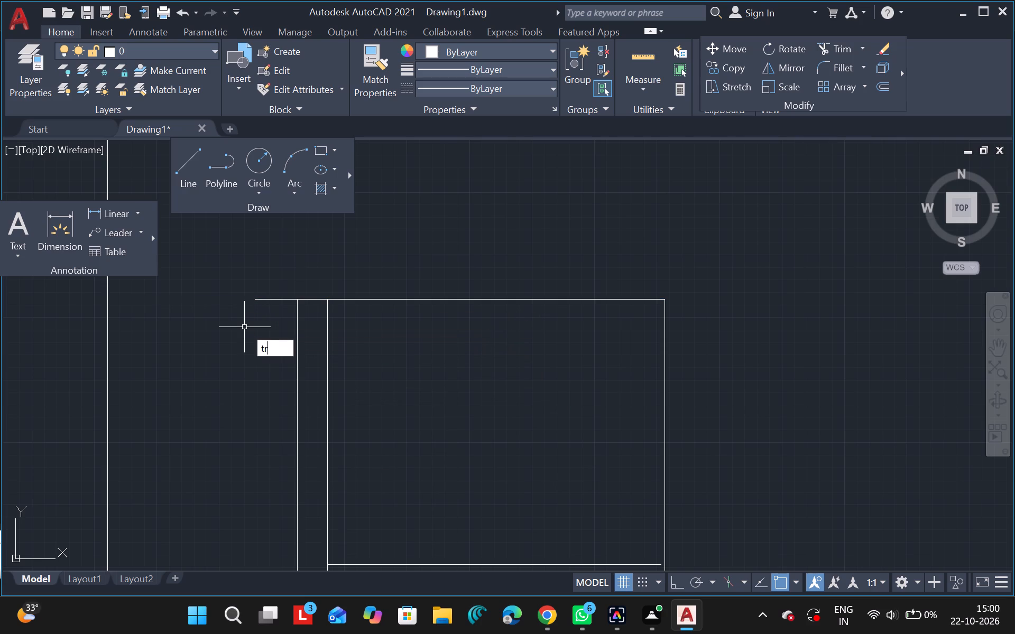
left_click_drag(293, 365, 282, 311)
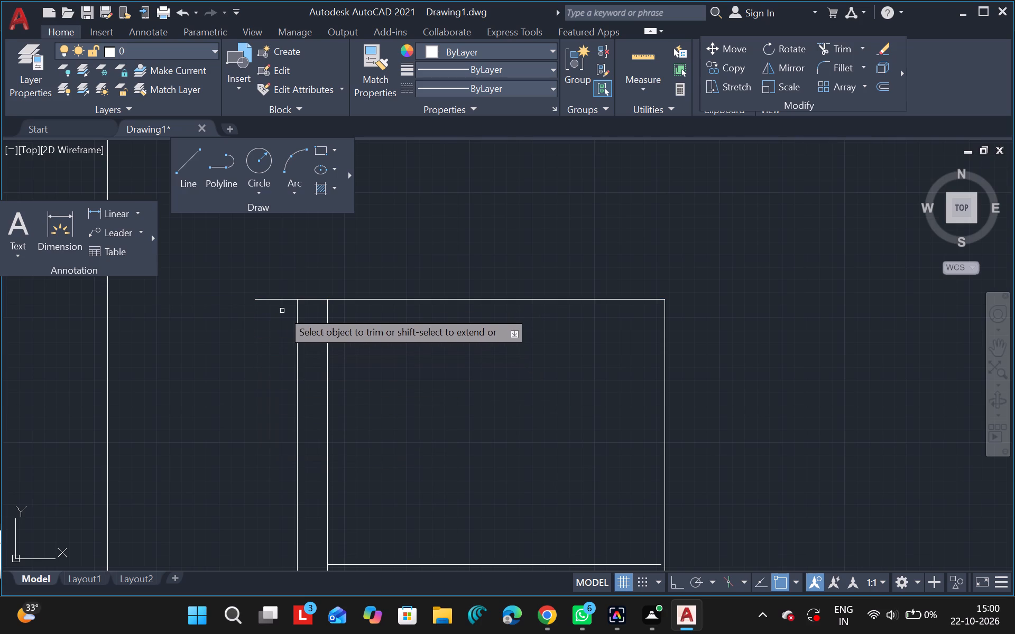
left_click_drag(282, 311, 275, 300)
left_click_drag(275, 300, 485, 374)
scroll(485, 374, "down", 3, "ctrl")
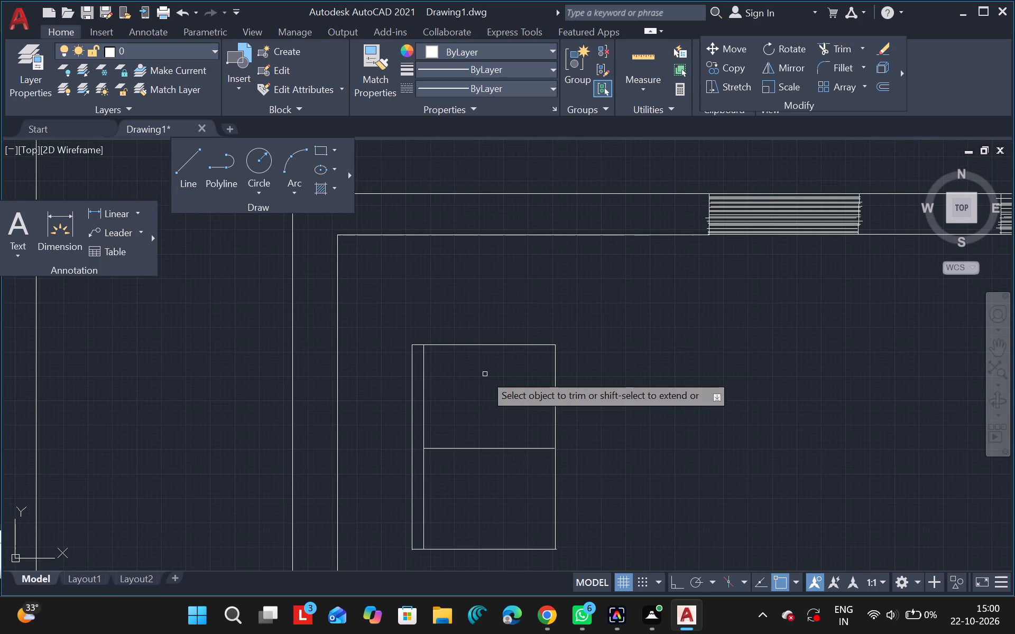
key("Escape")
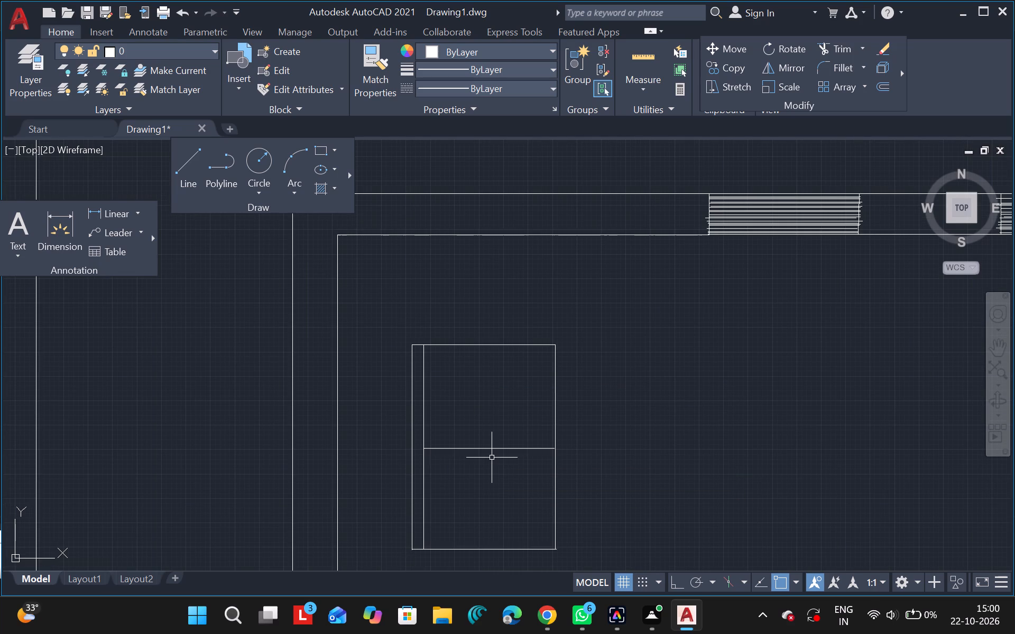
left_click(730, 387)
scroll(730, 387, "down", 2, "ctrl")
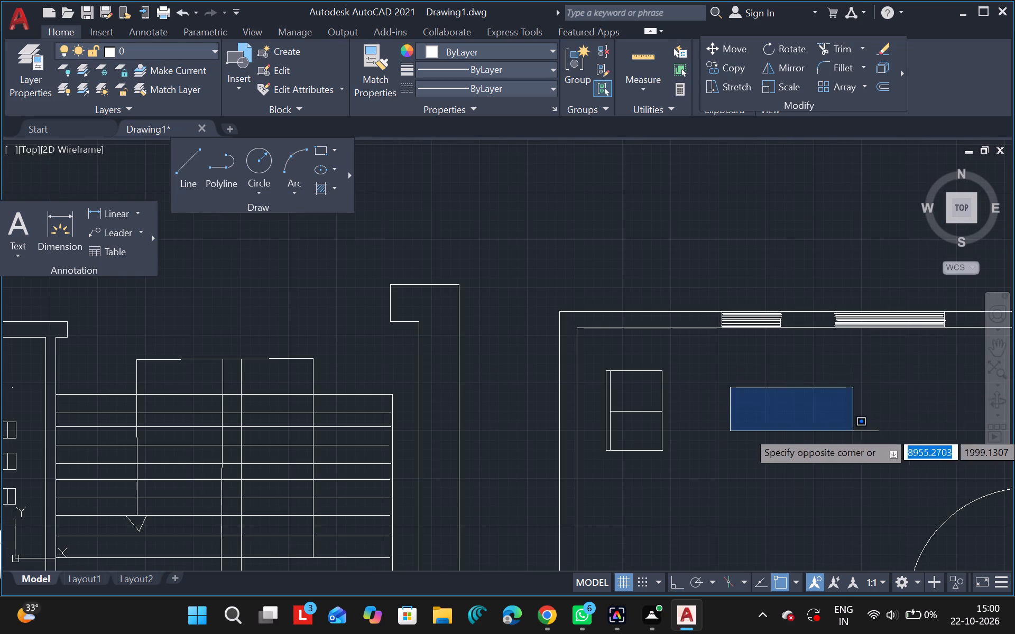
Draw a horizontal line about 1,201 units long across the lower part of the room, above its bottom wall.
key("Escape")
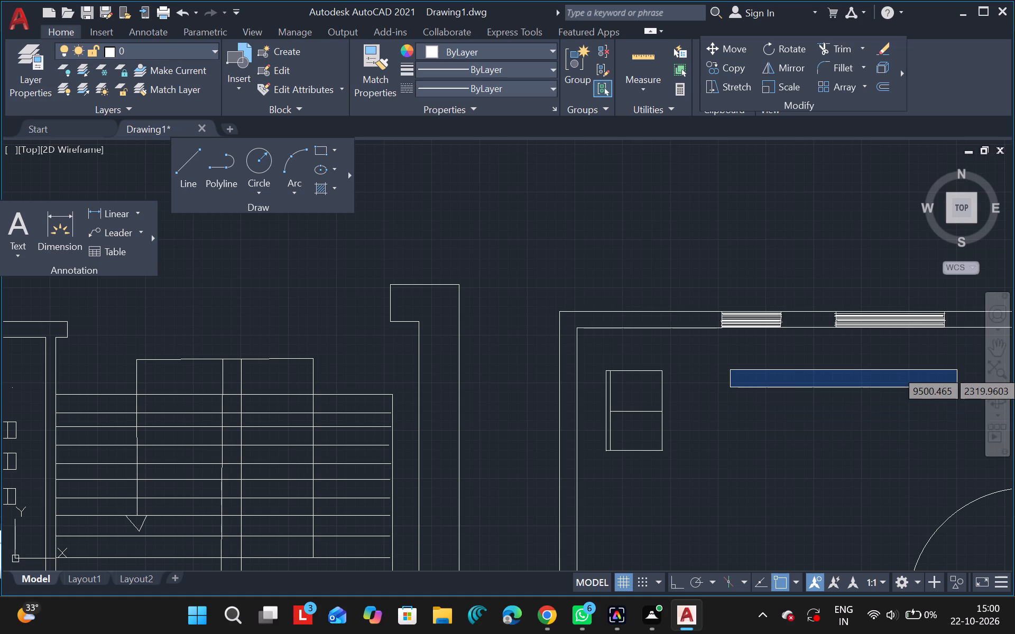
left_click(1003, 351)
left_click_drag(827, 436, 753, 378)
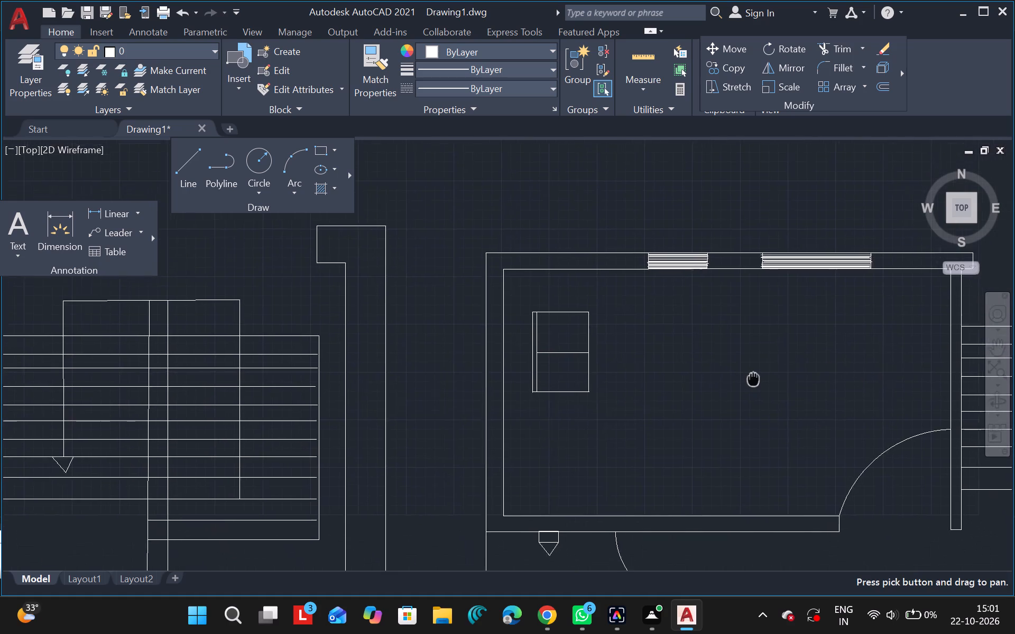
left_click_drag(753, 378, 709, 331)
key("Escape")
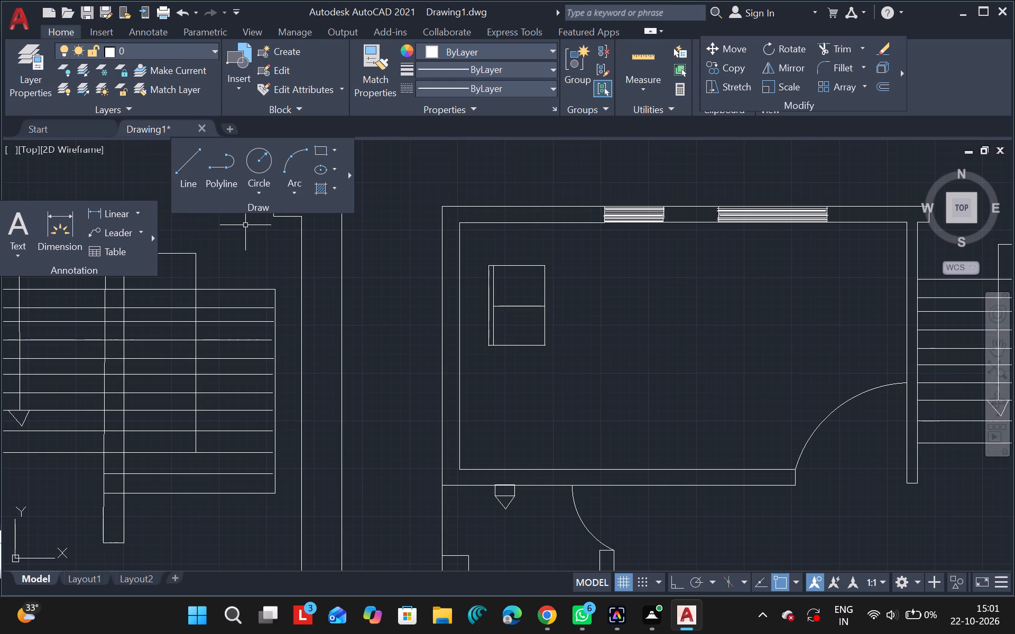
left_click(179, 160)
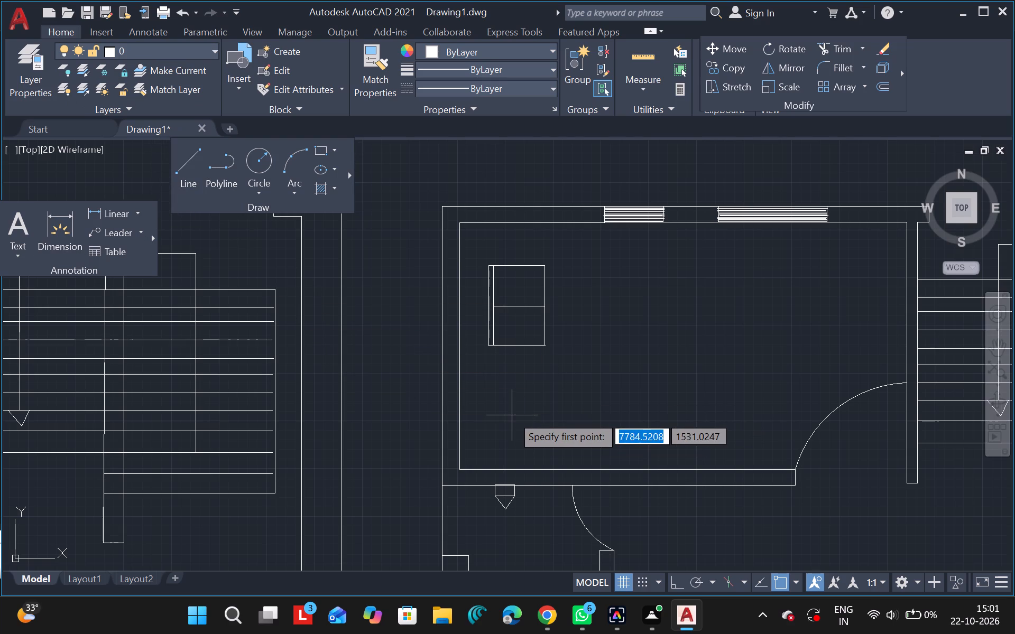
left_click_drag(513, 413, 681, 414)
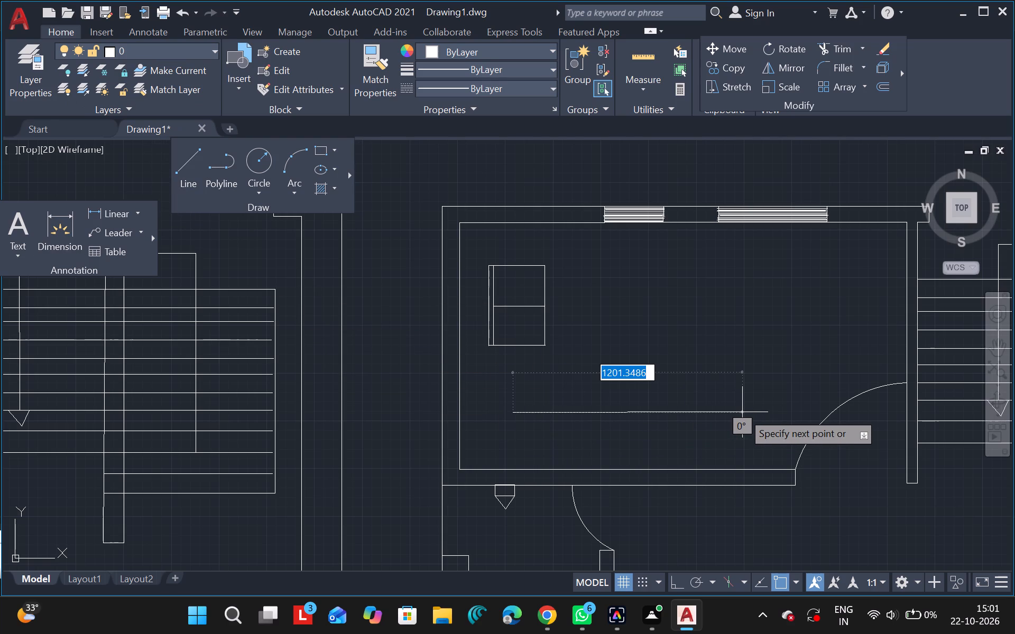
left_click(742, 413)
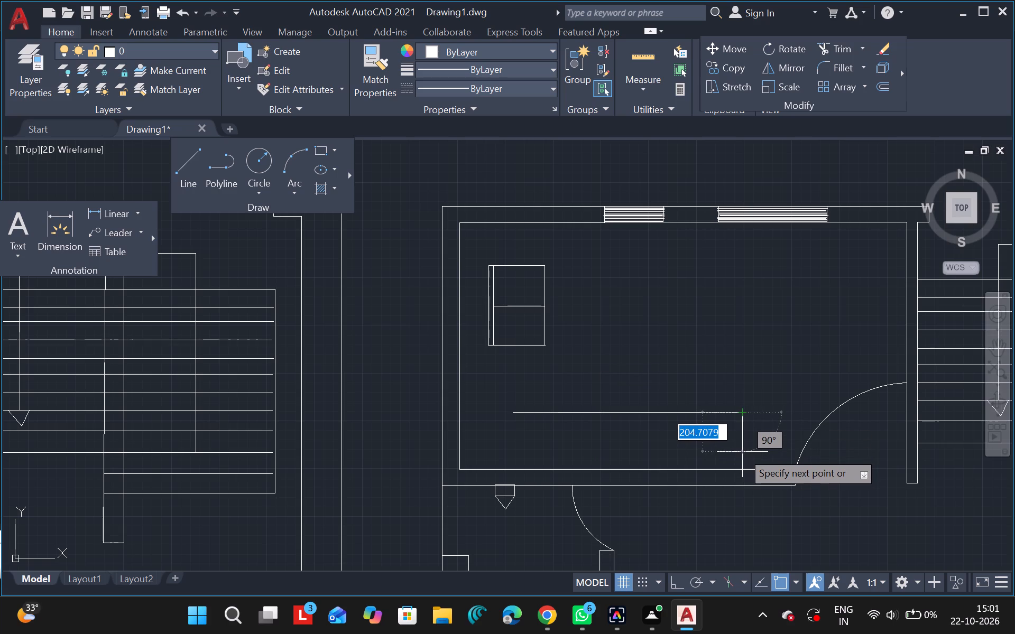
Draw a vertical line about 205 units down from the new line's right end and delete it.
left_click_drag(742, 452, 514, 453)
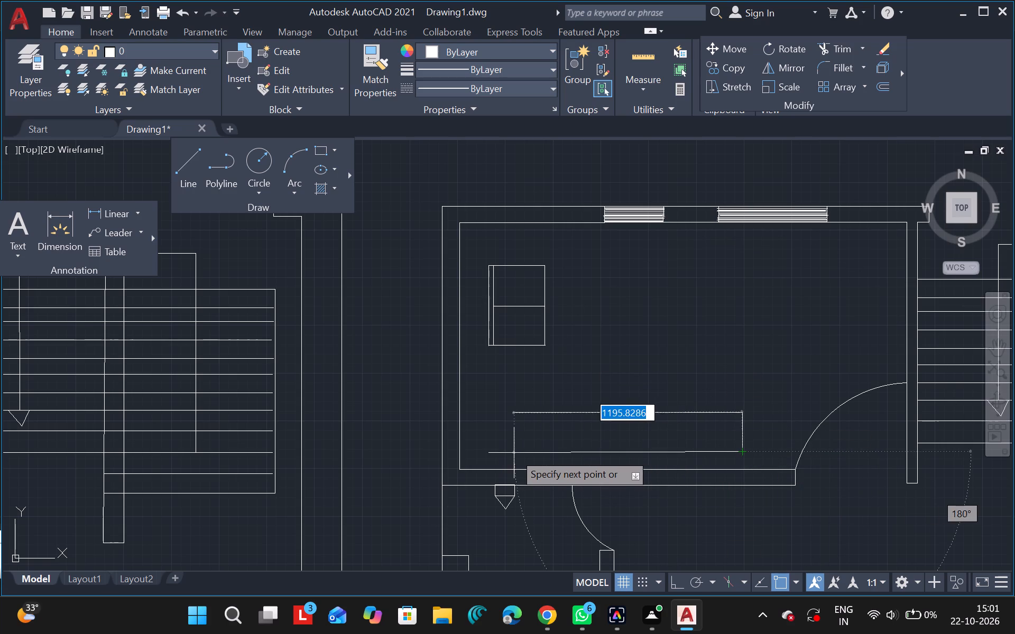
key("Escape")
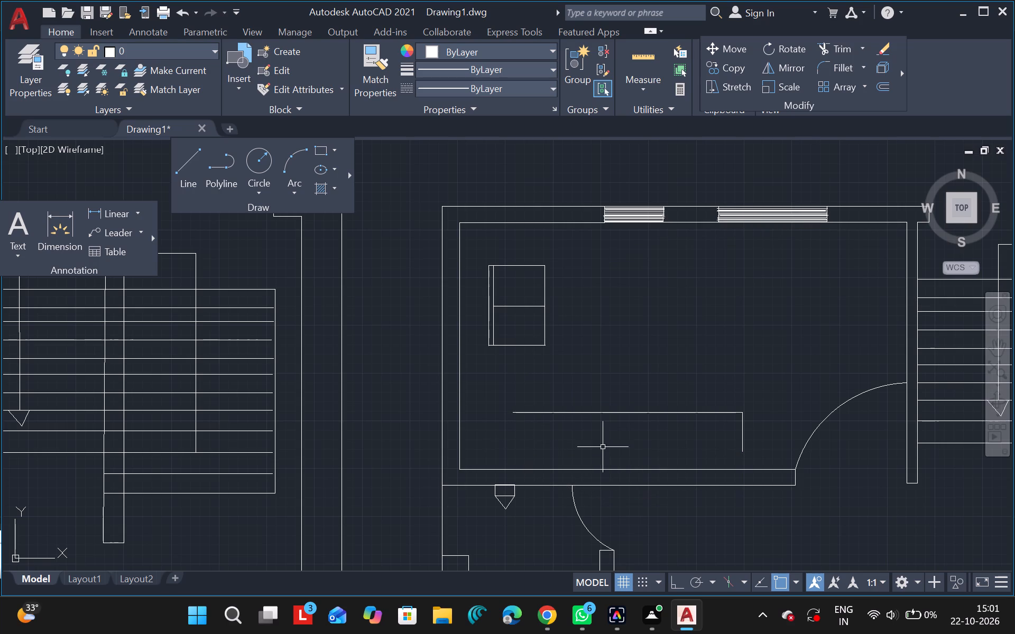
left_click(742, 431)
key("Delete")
Draw a line chain from the horizontal line's left end: about 216 units down, 1,179 right and 357 up past the line's right end.
left_click(191, 160)
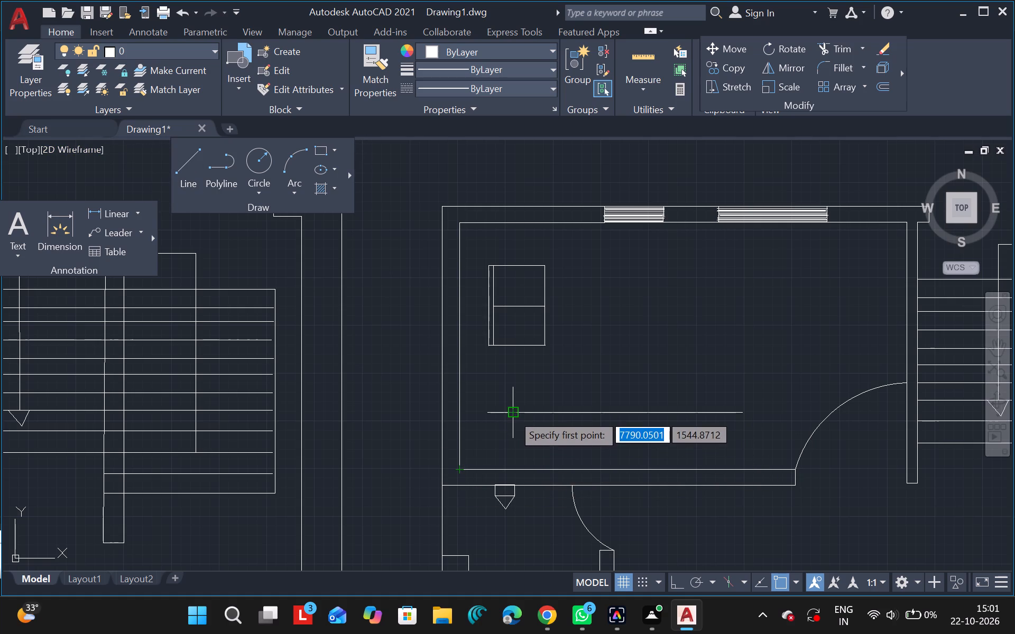
left_click_drag(512, 414, 513, 452)
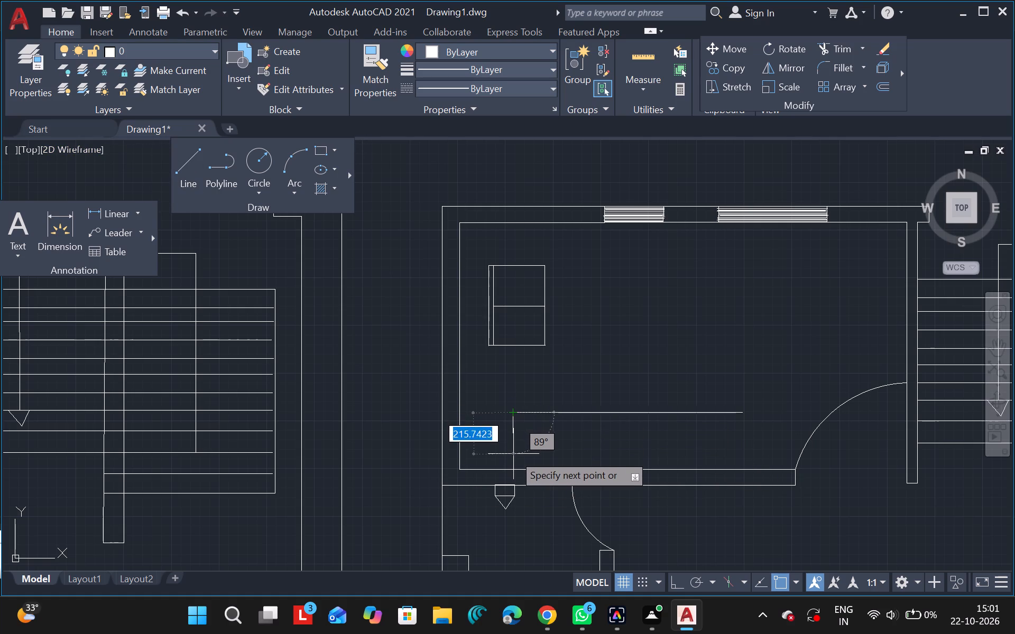
left_click_drag(513, 454, 578, 469)
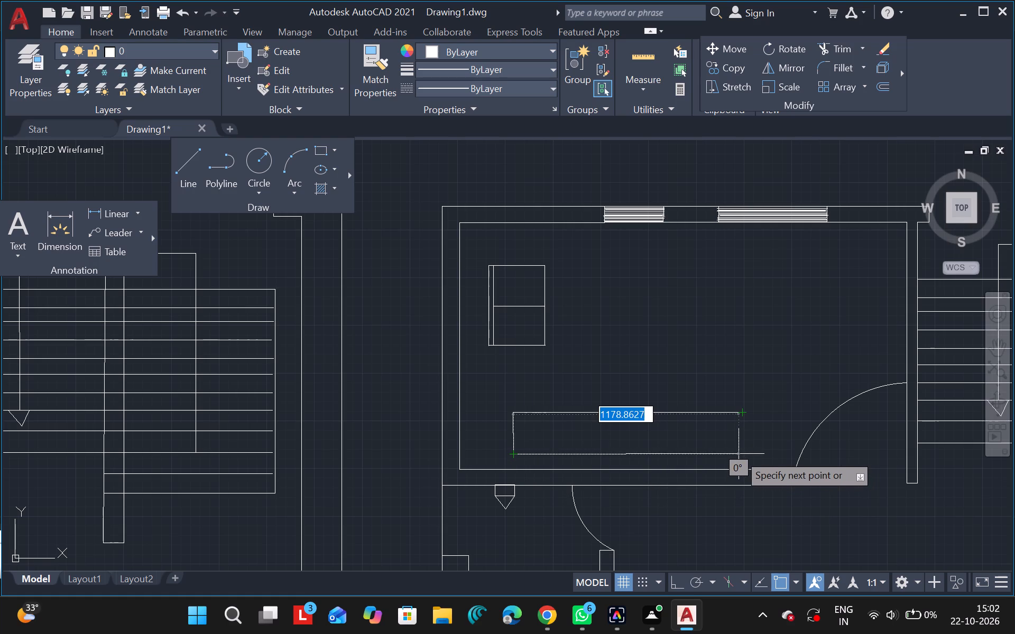
left_click(739, 454)
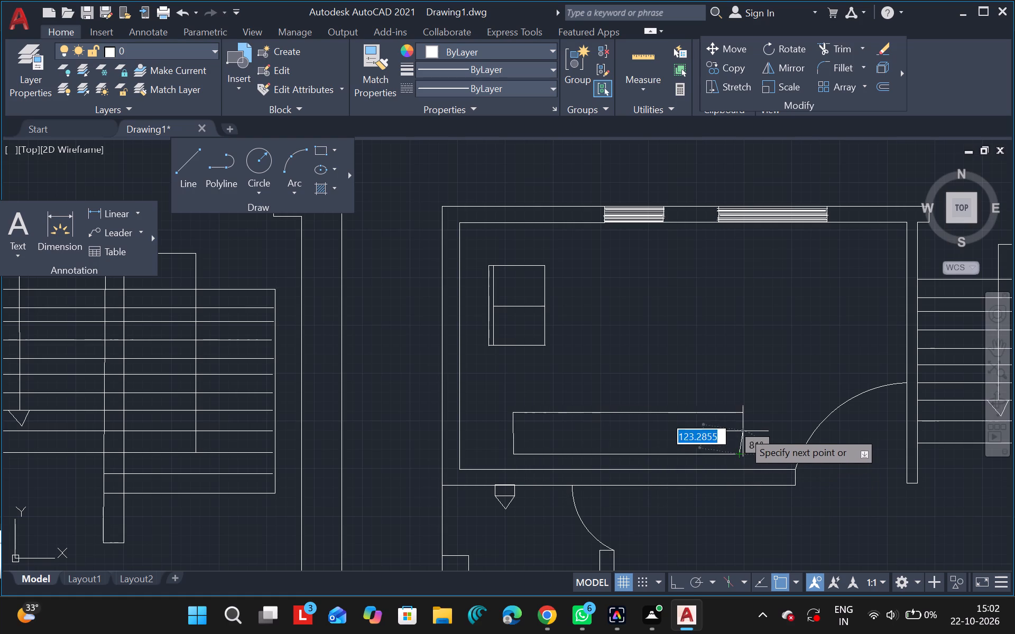
left_click(739, 387)
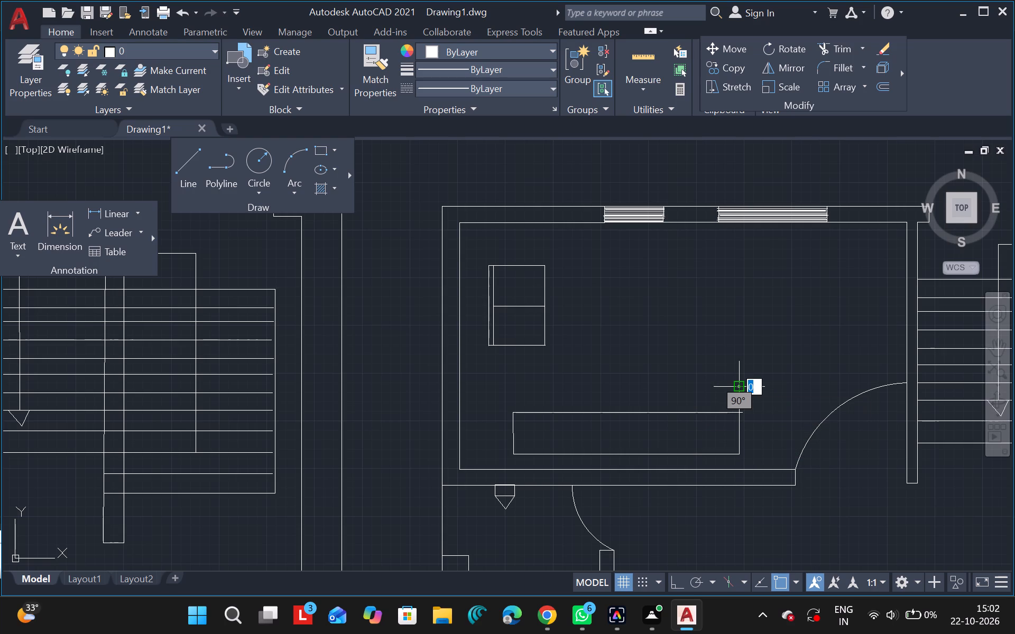
key("Escape")
Delete the short left side joining the two horizontal lines.
left_click_drag(513, 430, 608, 435)
key("BackSpace")
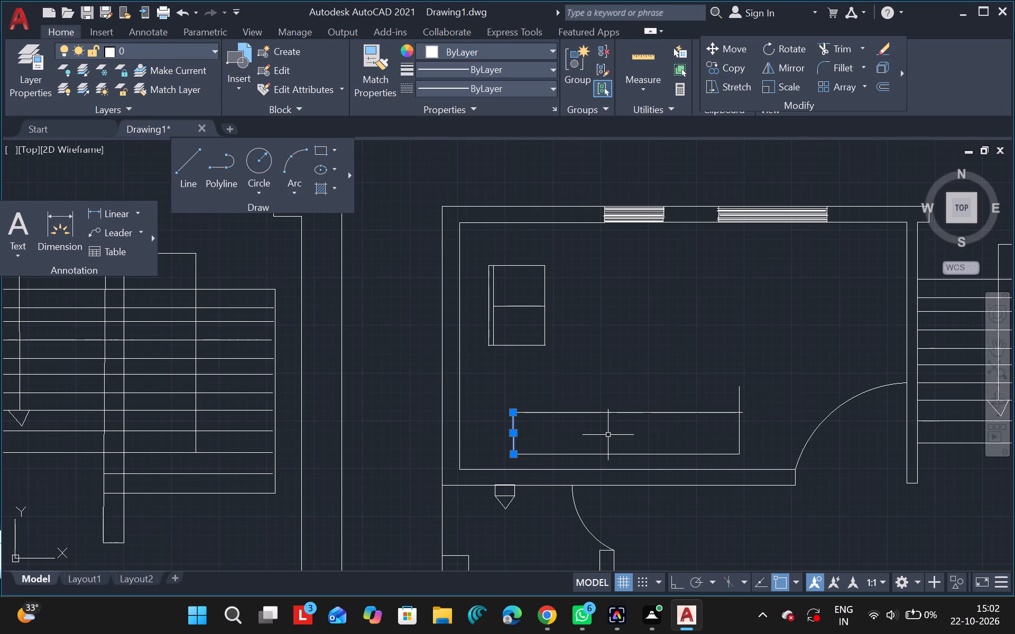
key("Delete")
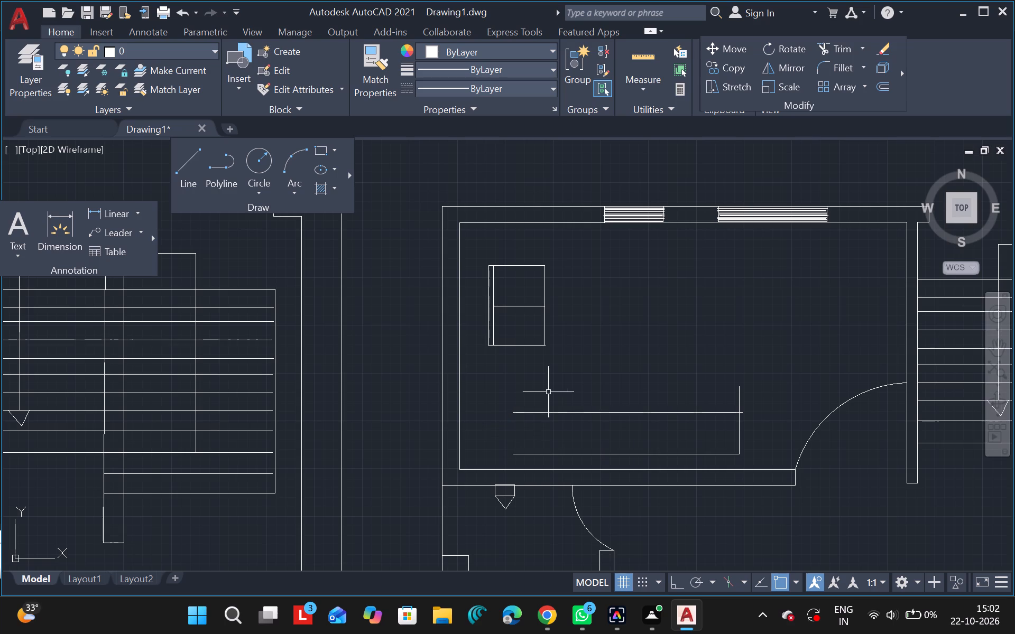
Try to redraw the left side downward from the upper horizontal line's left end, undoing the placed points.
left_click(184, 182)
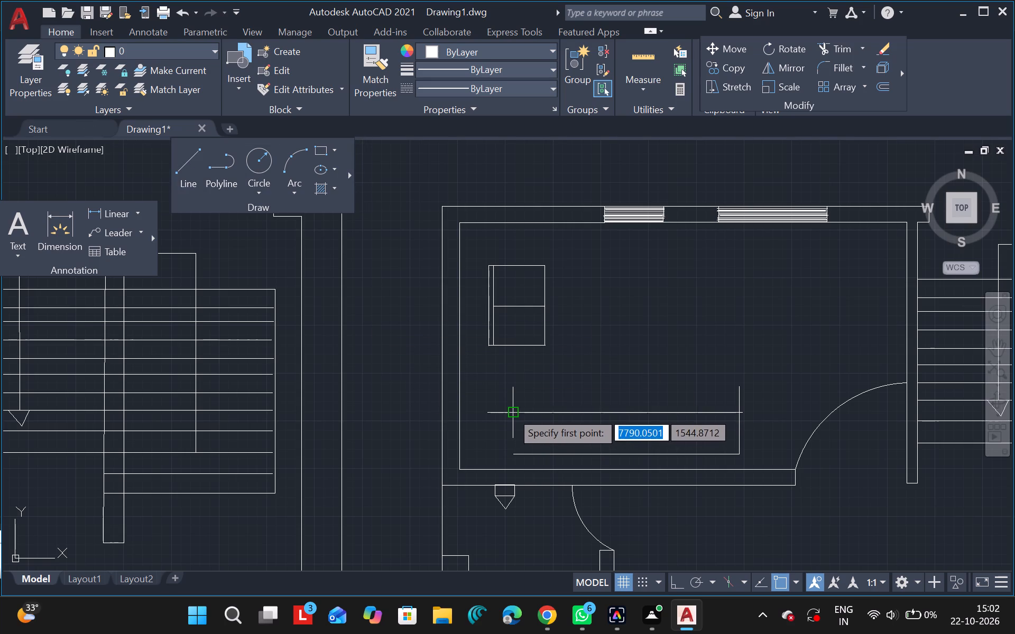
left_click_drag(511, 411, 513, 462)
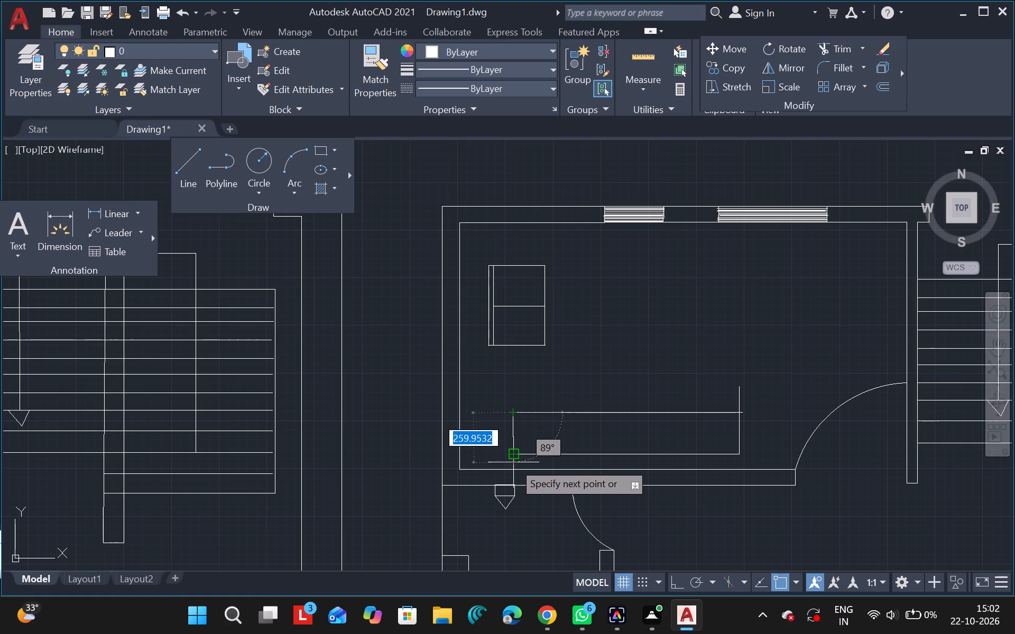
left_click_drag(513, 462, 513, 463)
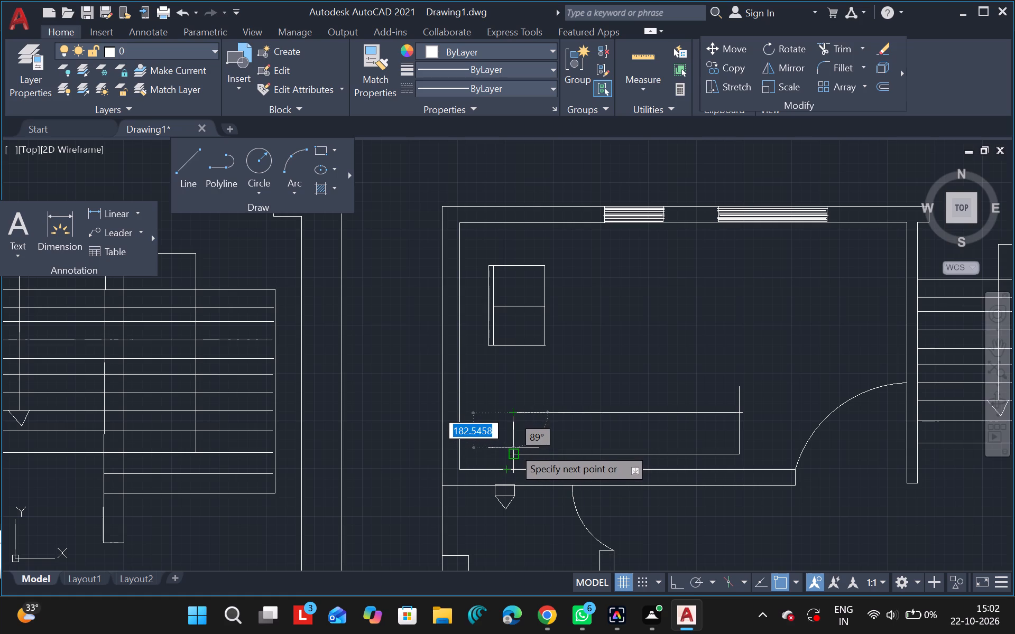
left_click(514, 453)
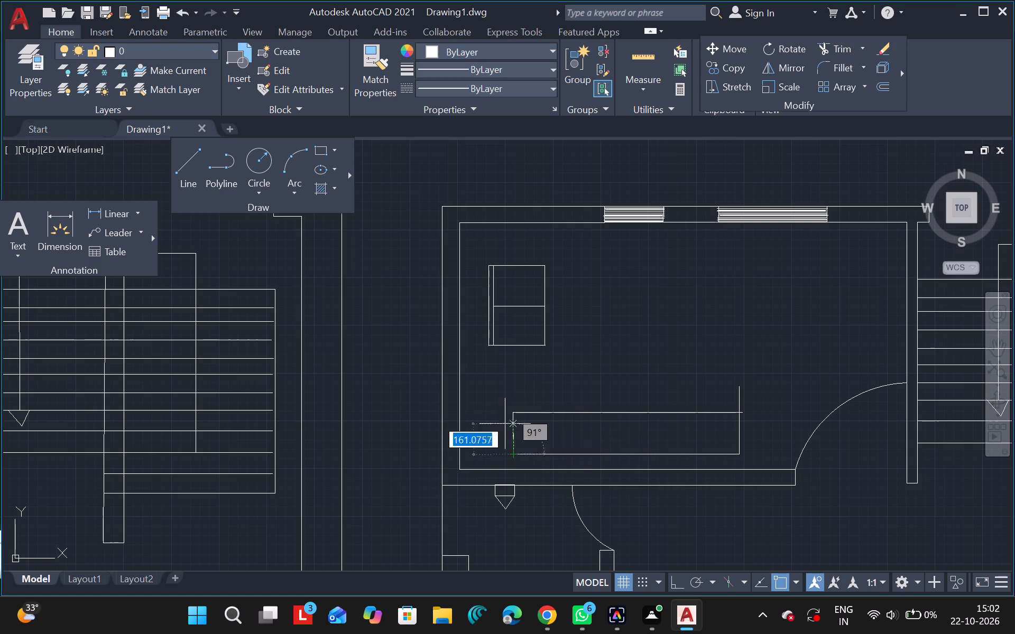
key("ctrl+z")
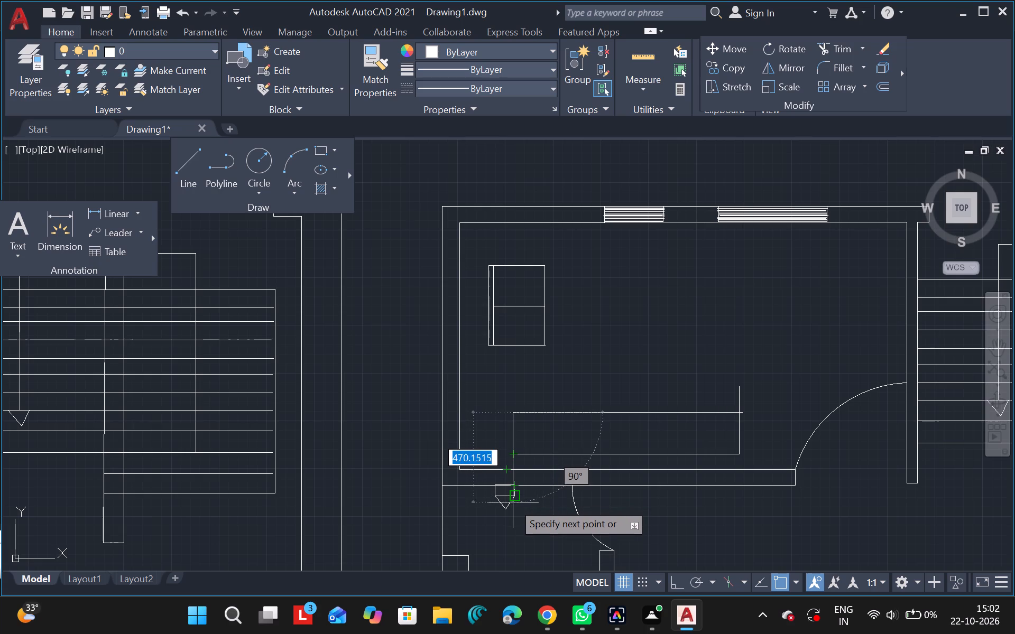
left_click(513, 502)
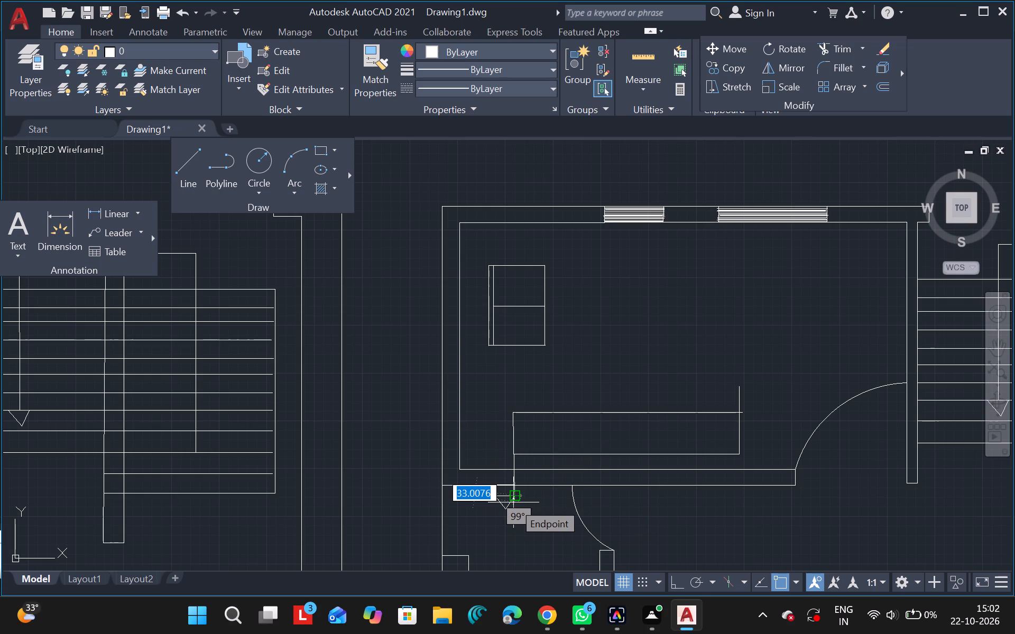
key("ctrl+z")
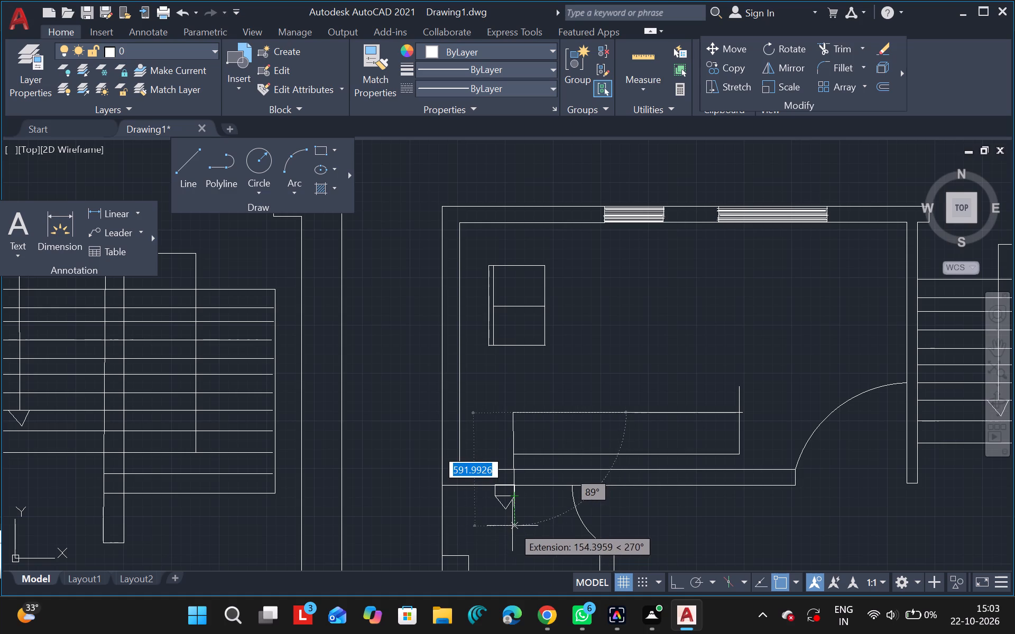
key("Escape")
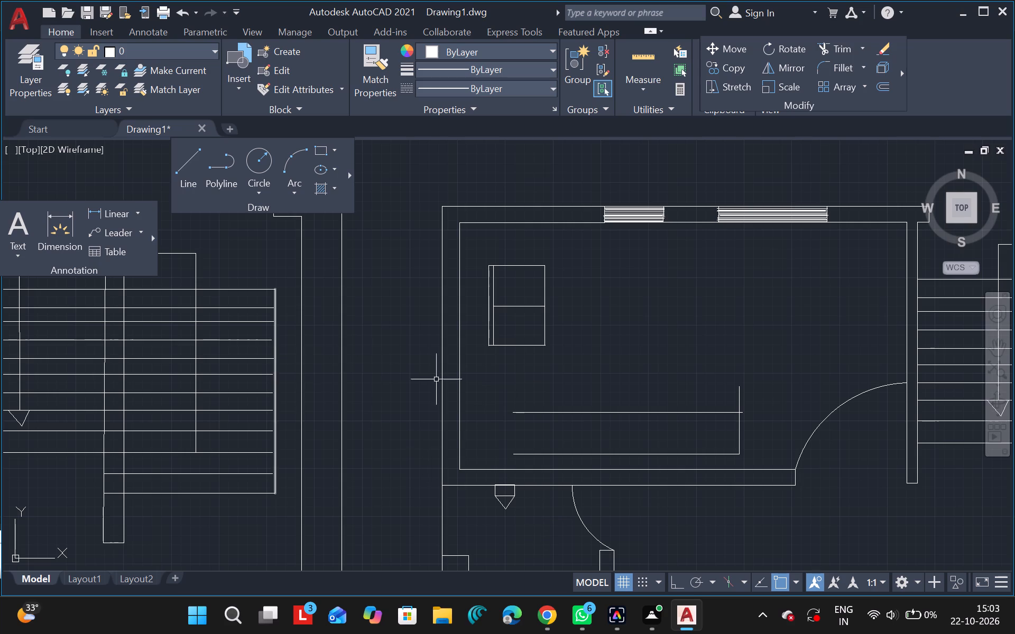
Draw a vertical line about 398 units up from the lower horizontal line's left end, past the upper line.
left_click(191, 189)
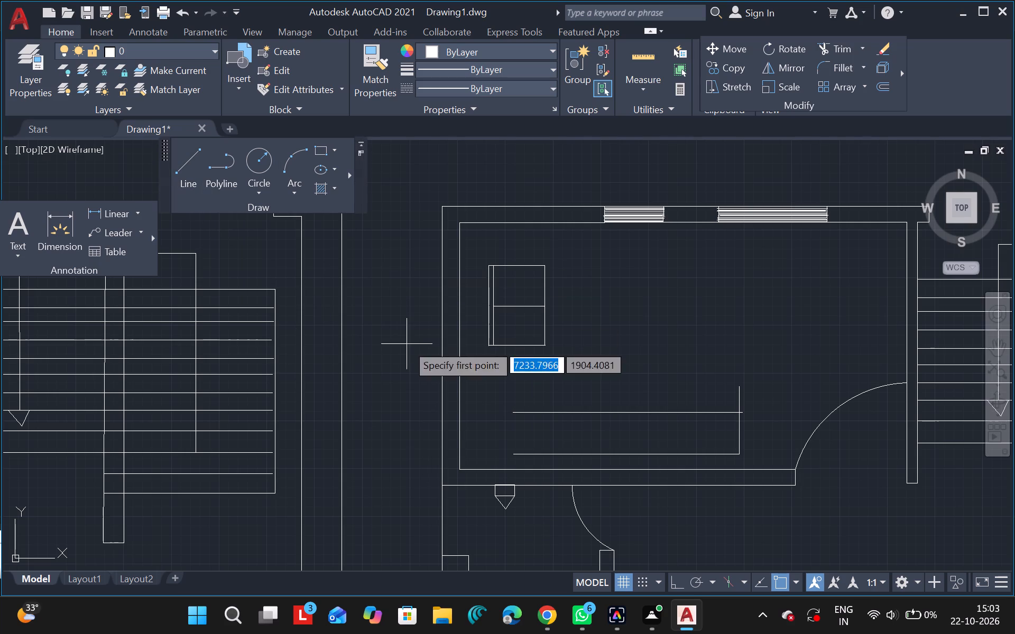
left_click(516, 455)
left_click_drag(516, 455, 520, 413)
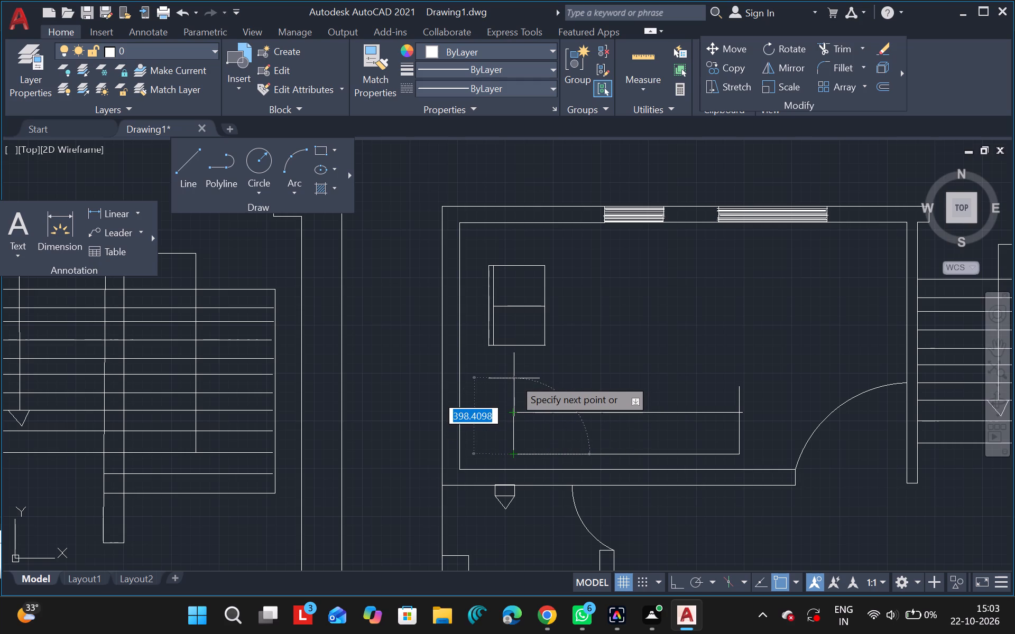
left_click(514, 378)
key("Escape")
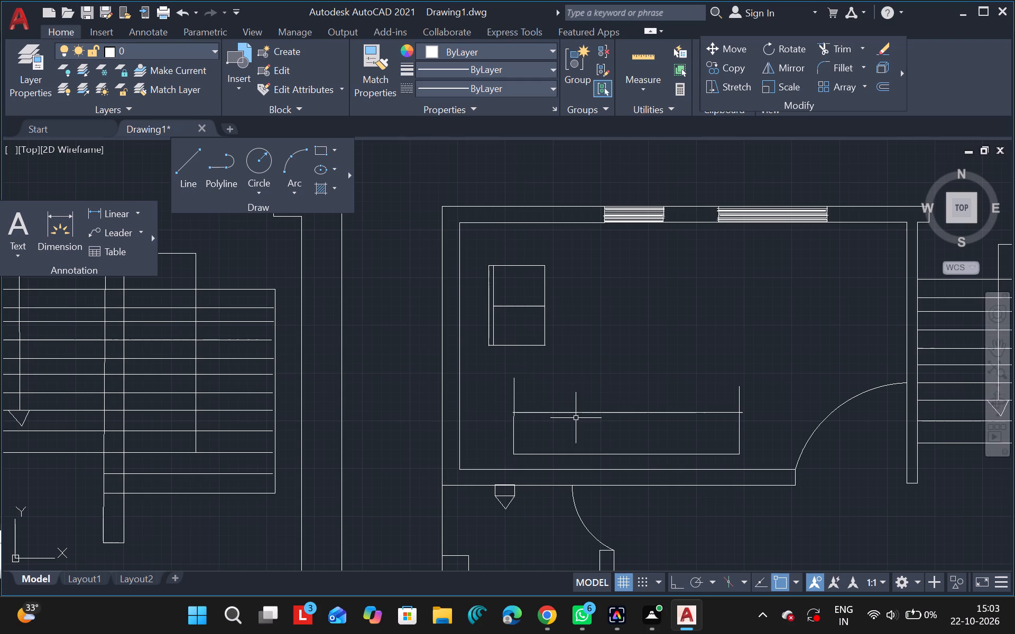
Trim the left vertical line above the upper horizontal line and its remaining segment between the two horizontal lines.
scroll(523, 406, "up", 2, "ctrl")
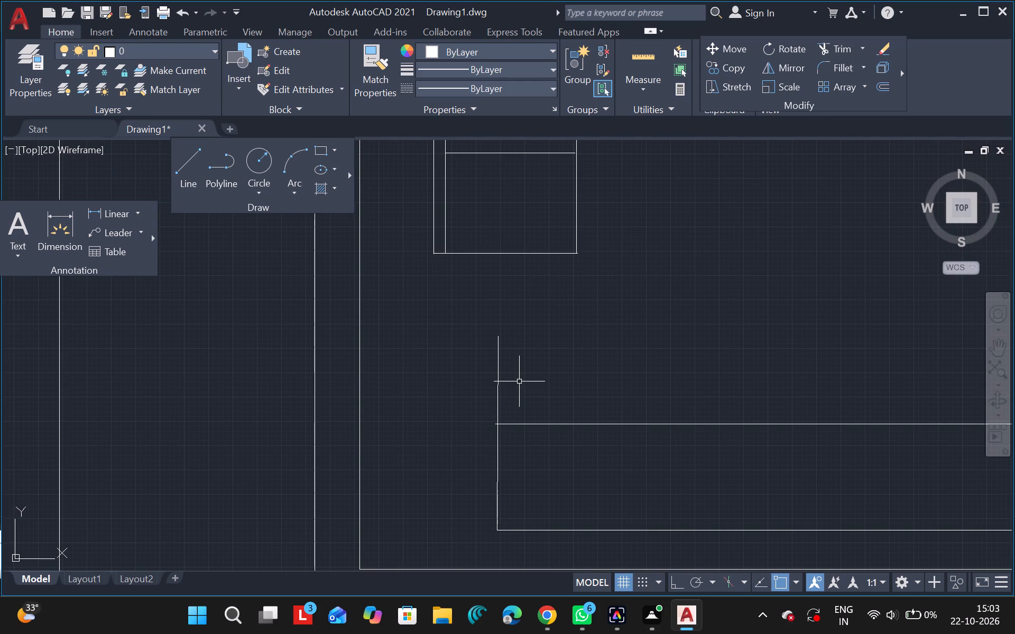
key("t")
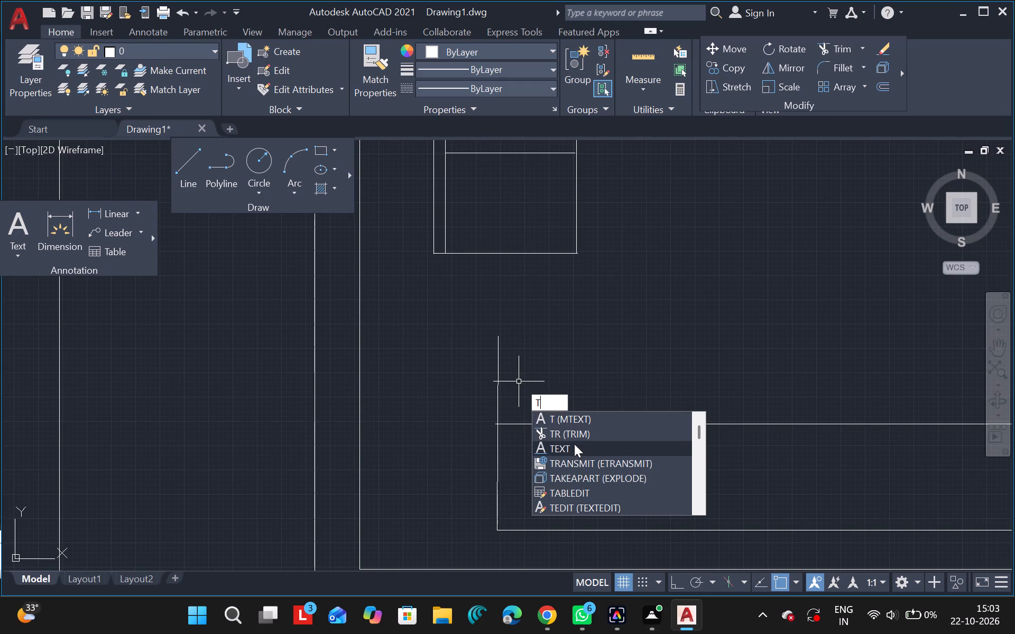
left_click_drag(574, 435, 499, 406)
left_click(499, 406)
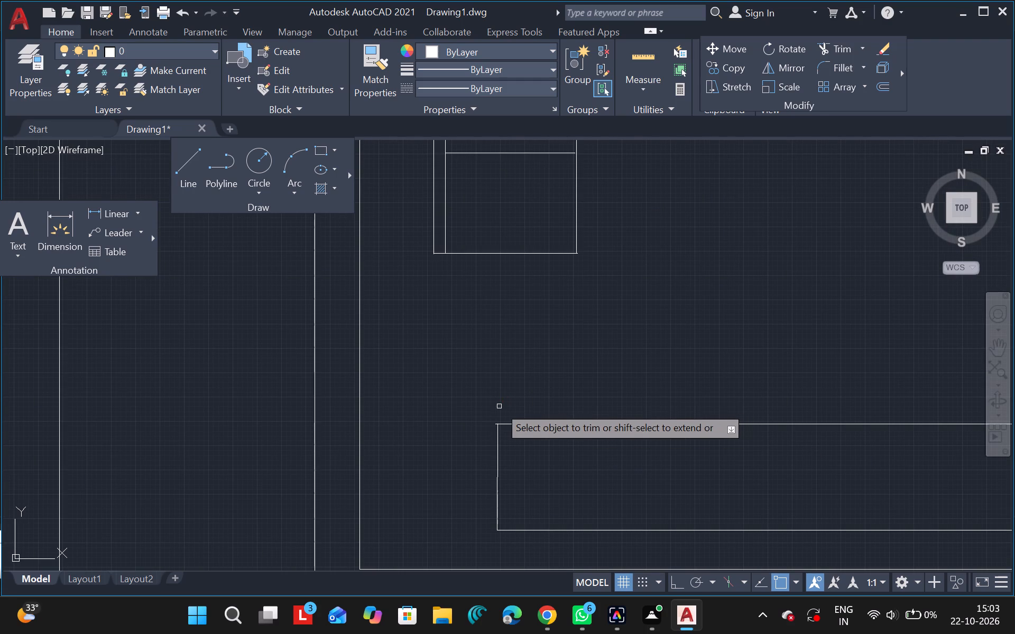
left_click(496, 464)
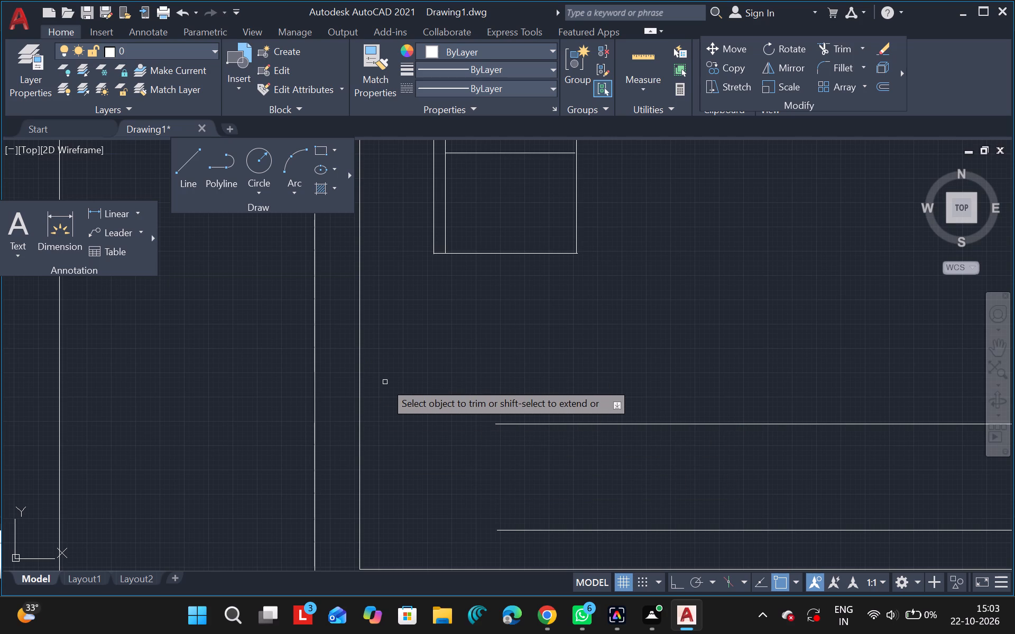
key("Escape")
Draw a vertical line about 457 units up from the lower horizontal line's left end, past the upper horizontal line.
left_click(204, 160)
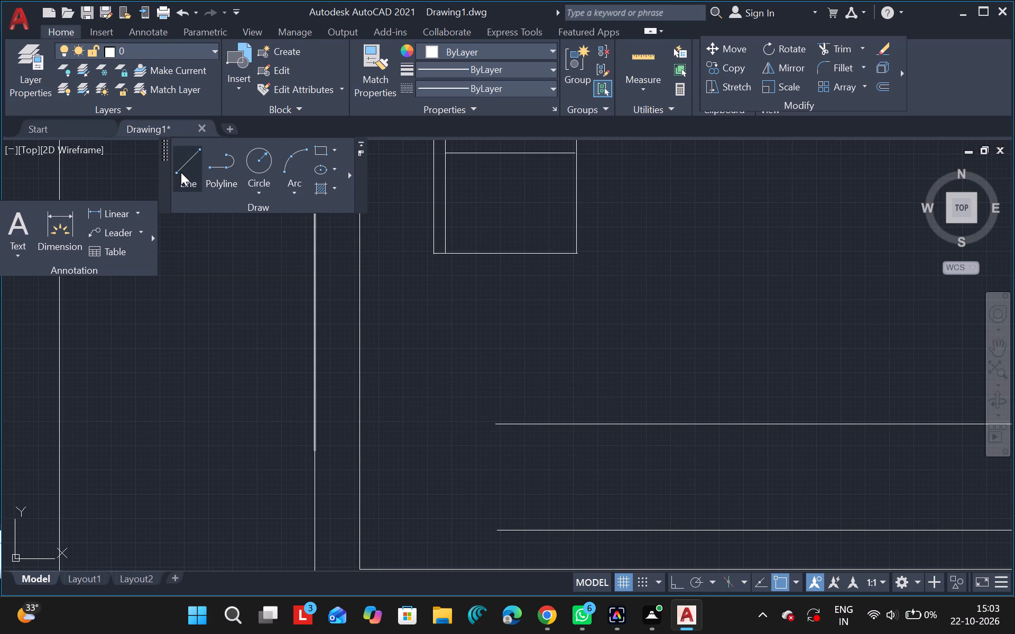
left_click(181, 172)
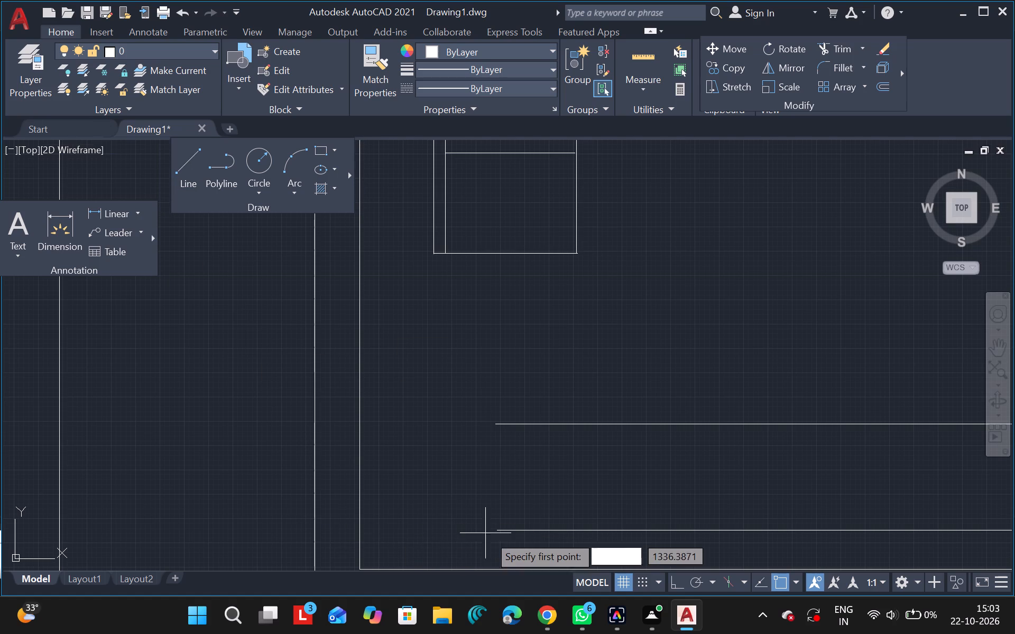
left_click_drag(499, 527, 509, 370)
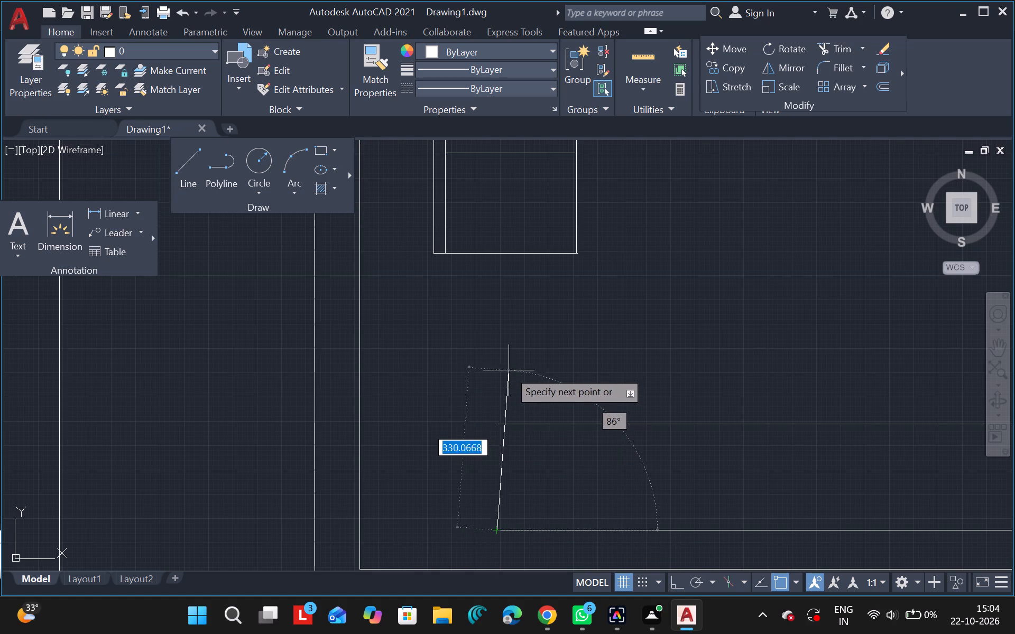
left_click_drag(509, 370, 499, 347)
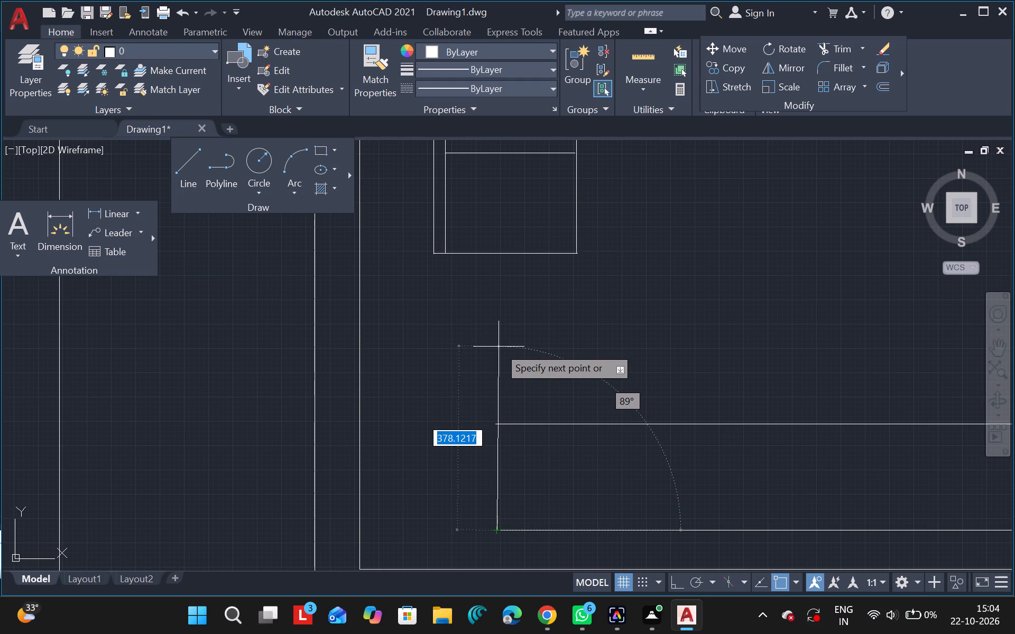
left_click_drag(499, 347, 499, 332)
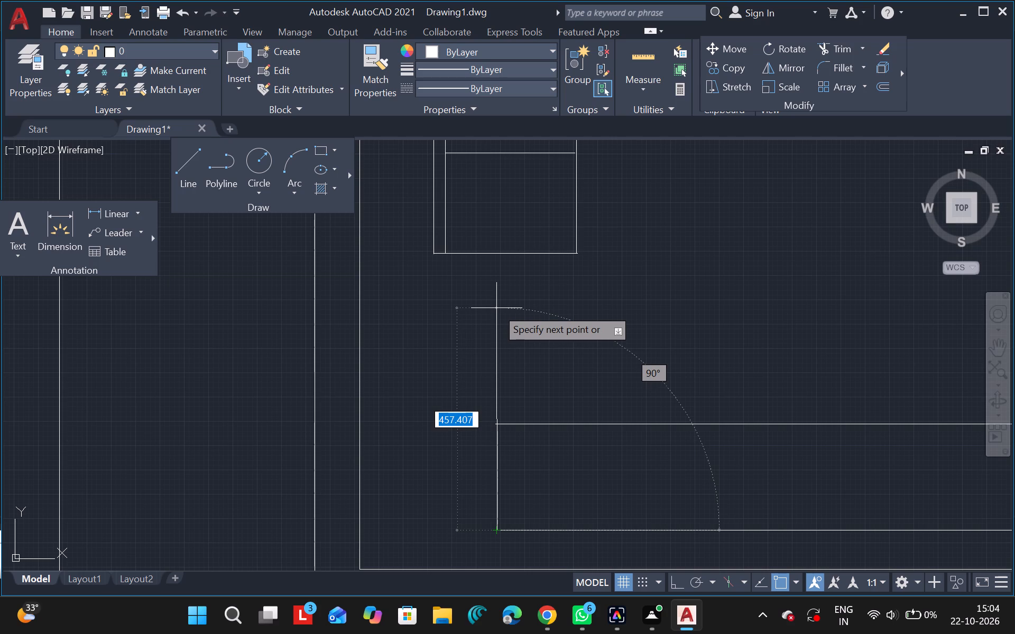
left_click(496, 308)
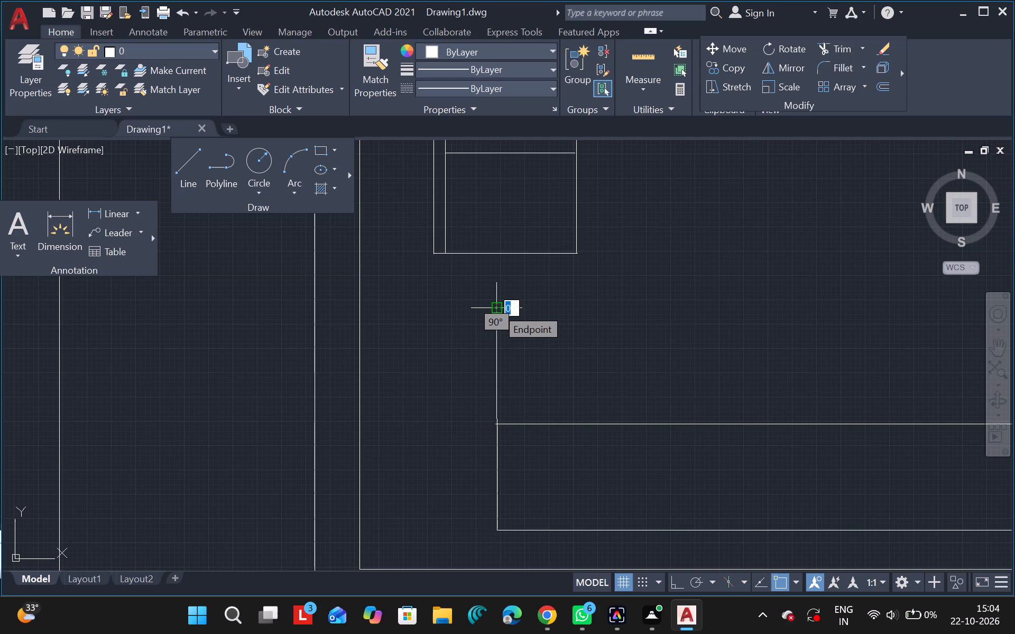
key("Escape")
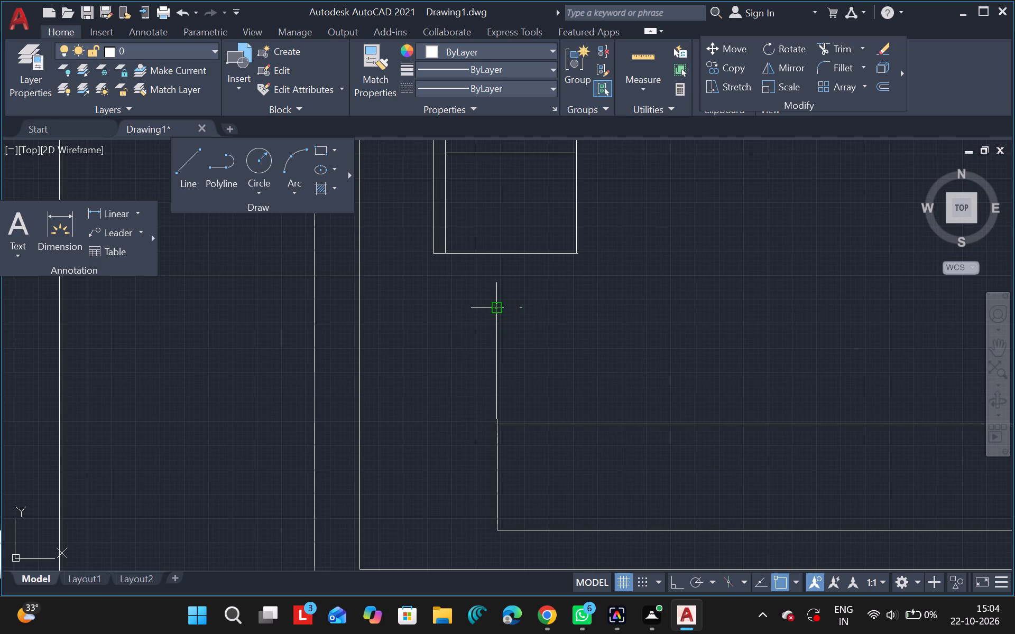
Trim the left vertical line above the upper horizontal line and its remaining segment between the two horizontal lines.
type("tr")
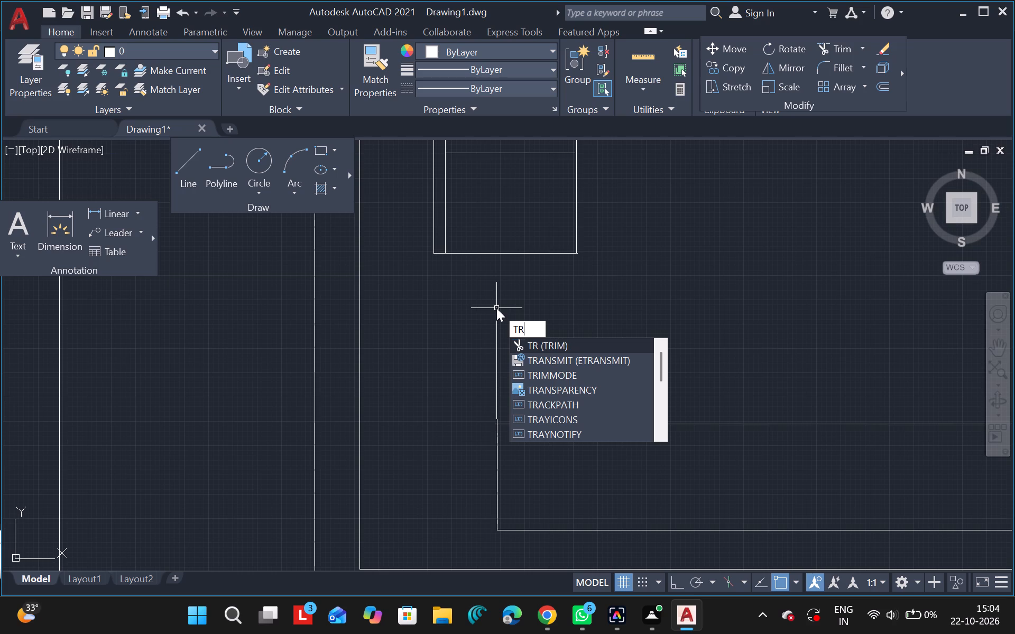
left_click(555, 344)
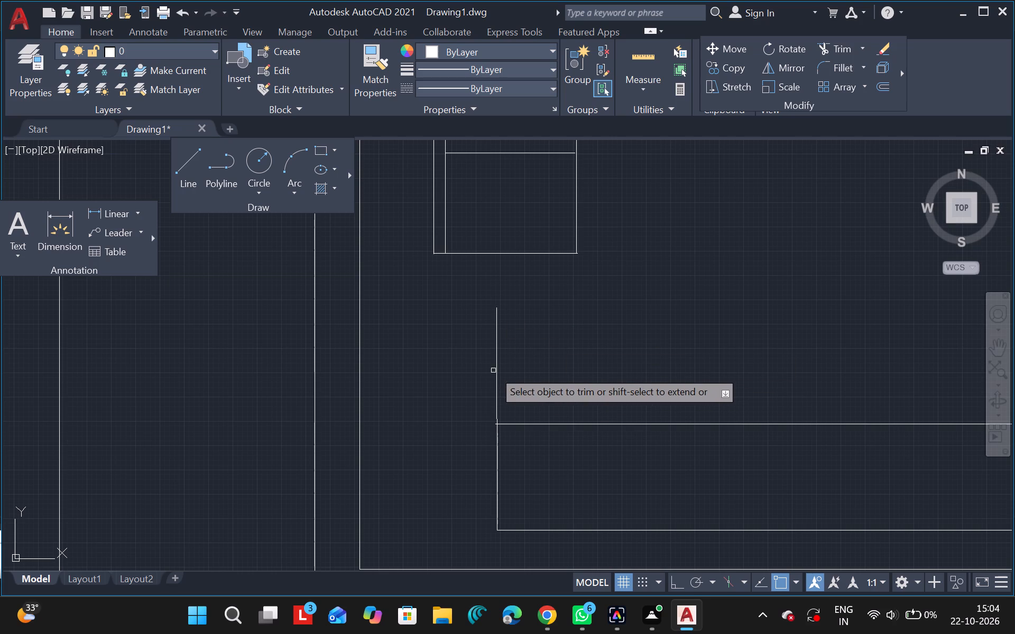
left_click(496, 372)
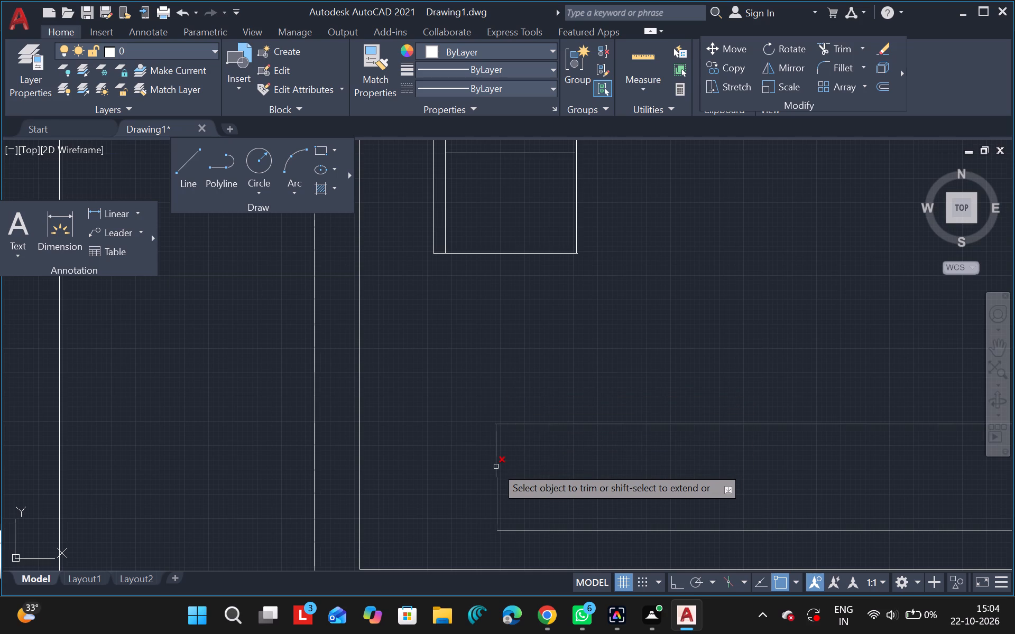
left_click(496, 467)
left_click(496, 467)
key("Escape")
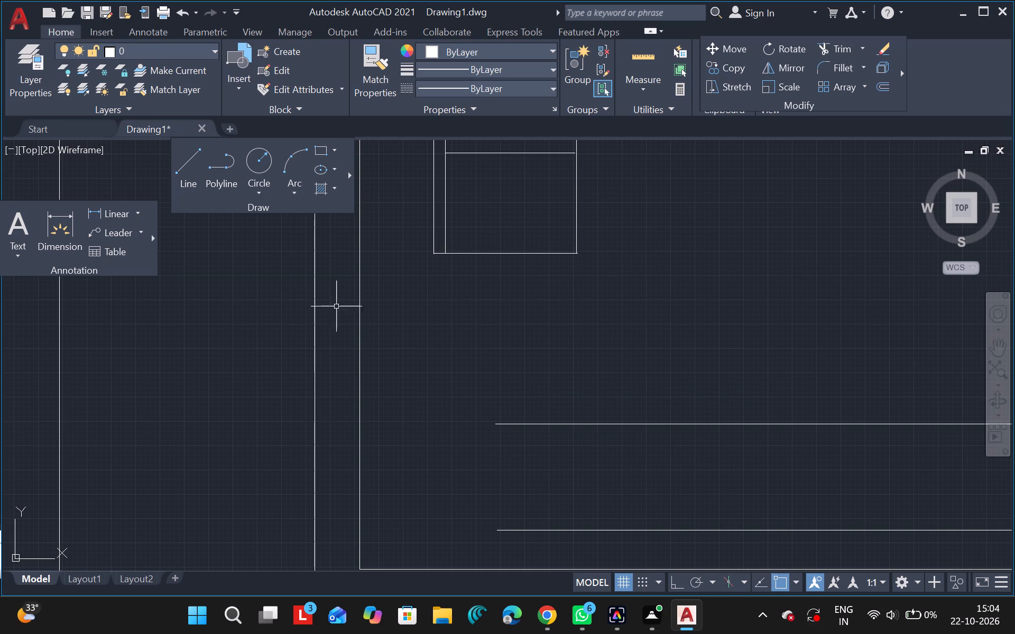
Draw a vertical line about 256 units down from the upper horizontal line's left end, past the lower horizontal line.
left_click(185, 151)
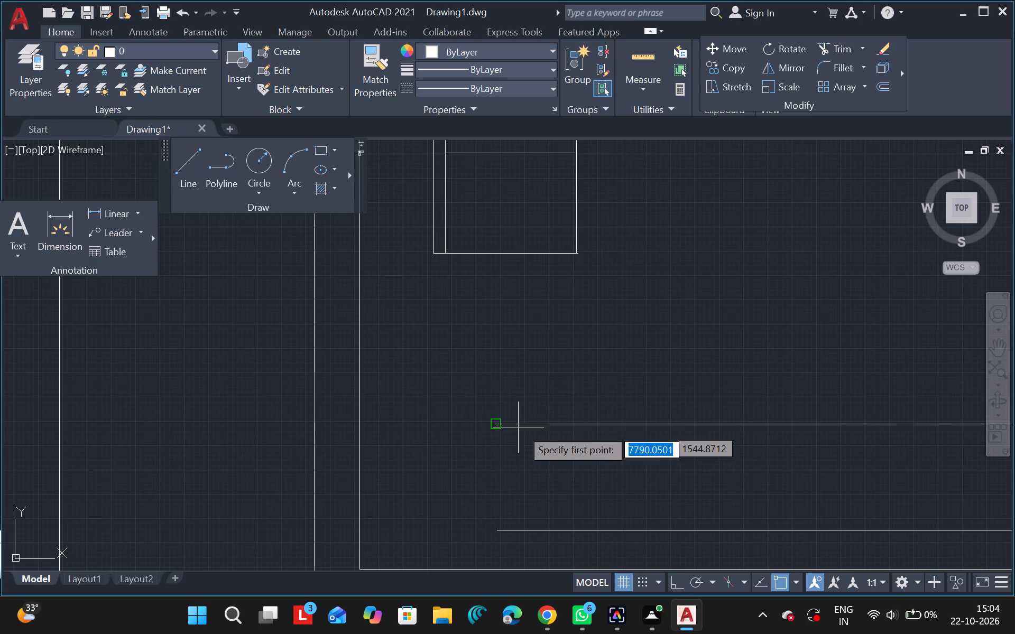
left_click_drag(500, 422, 506, 460)
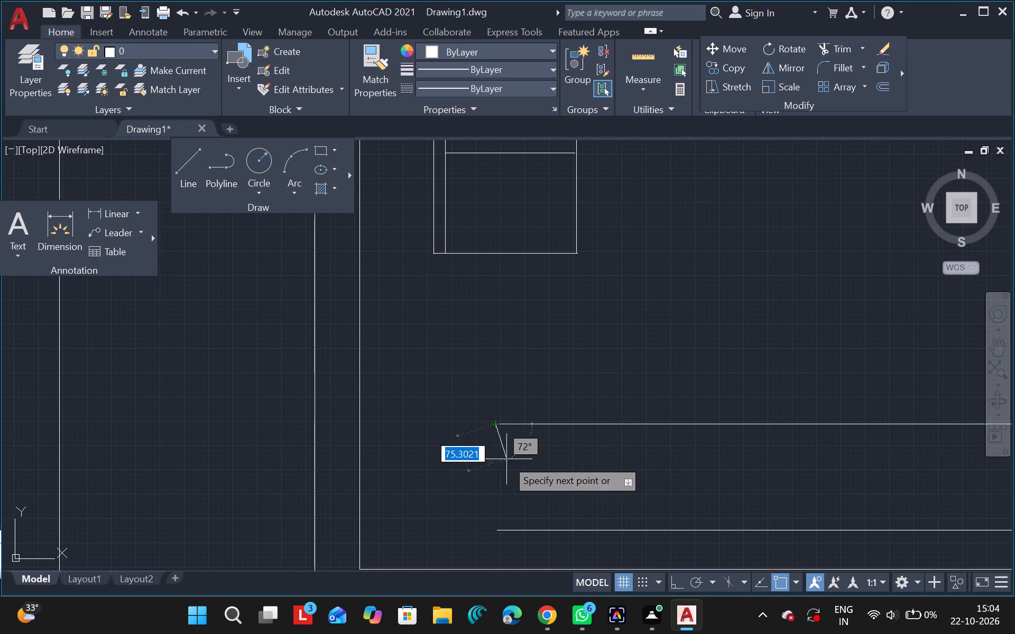
left_click_drag(506, 460, 512, 489)
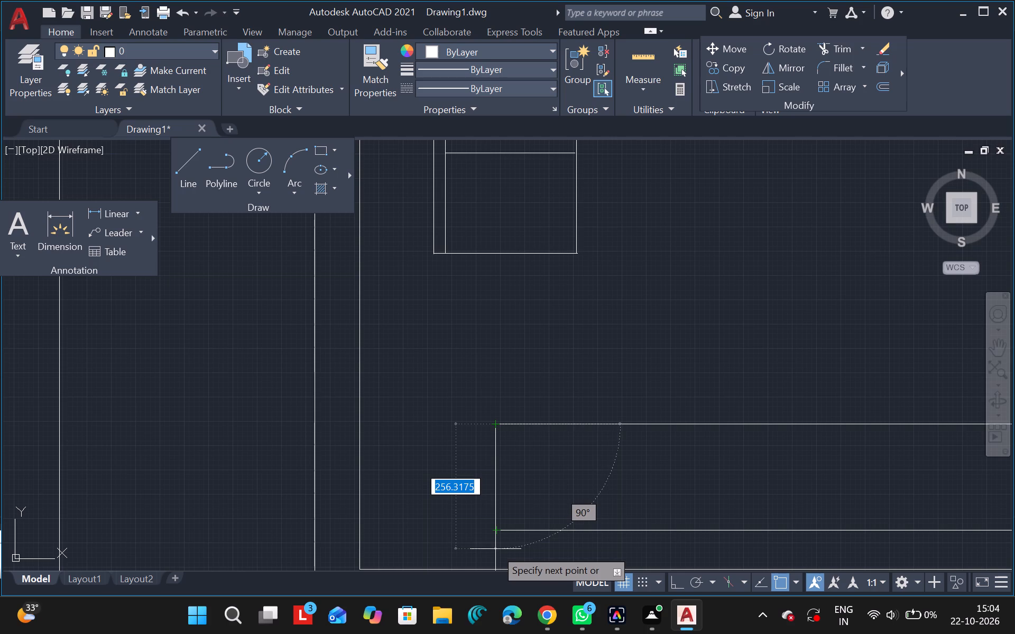
left_click(495, 548)
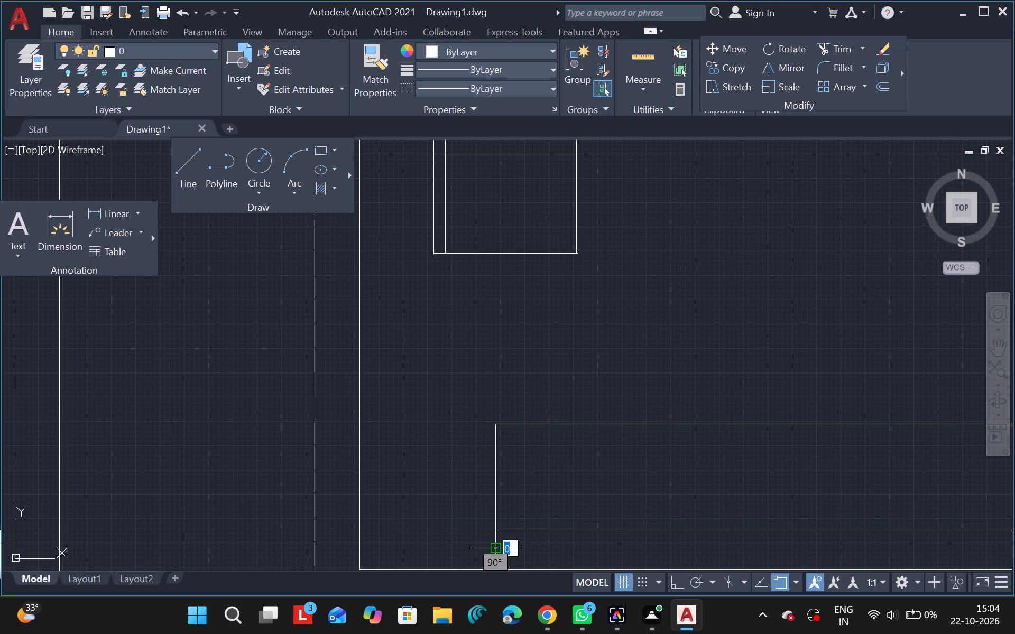
key("Escape")
Extend the lower horizontal line's left end to the new vertical side.
type("ex")
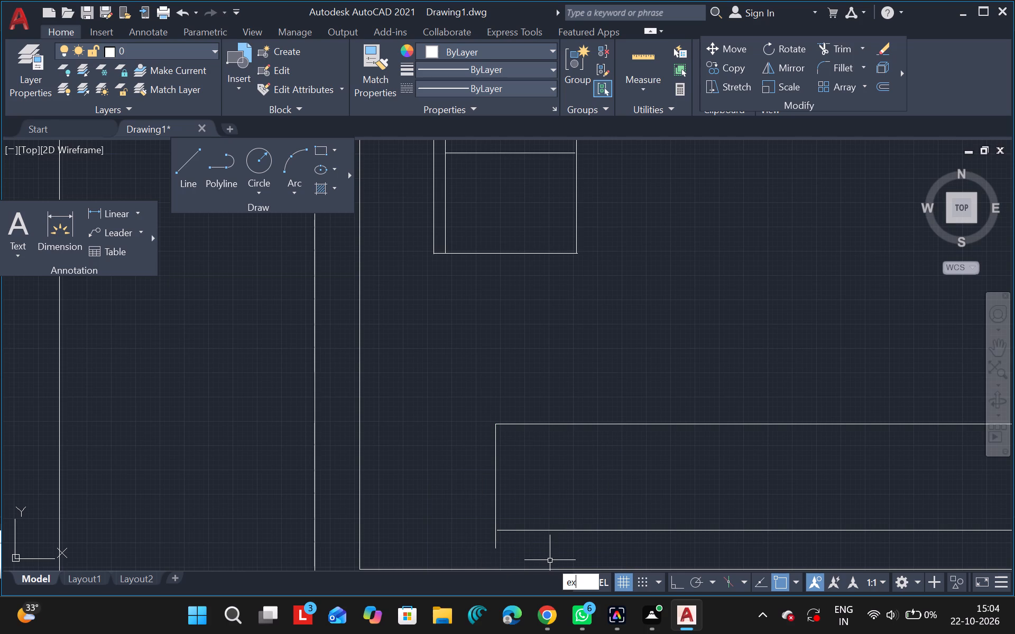
left_click(603, 475)
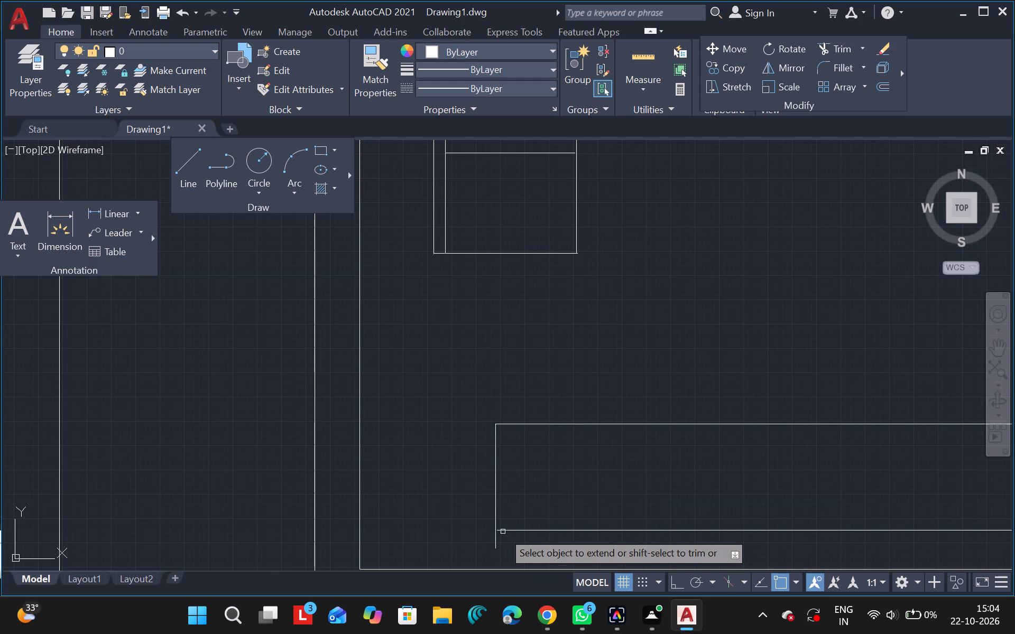
left_click_drag(502, 531, 540, 554)
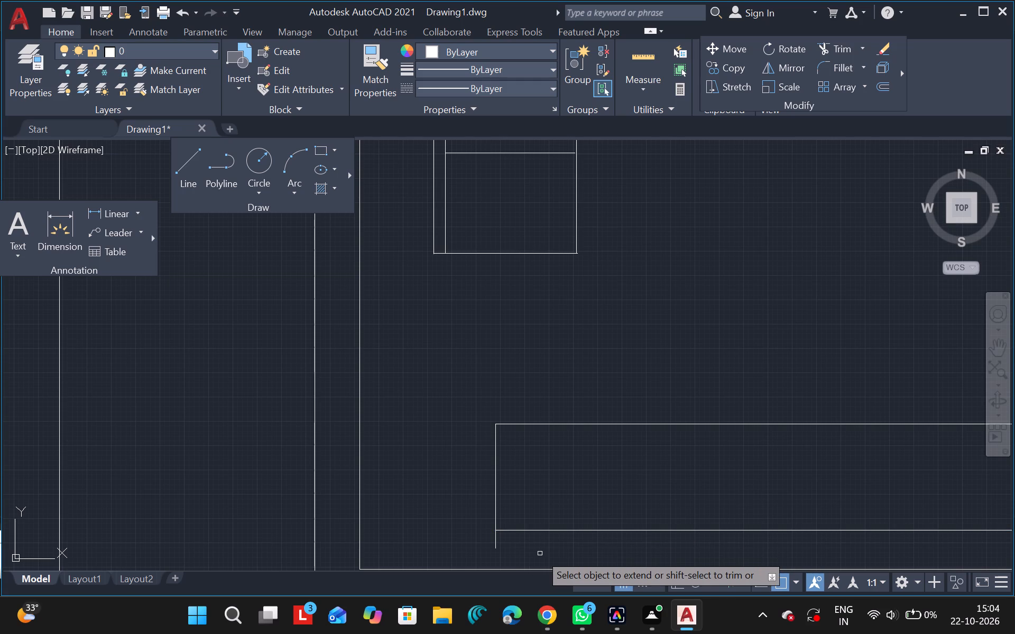
key("Escape")
Trim the overhanging line ends at the long rectangle's lower-left and upper-right corners.
type("tr")
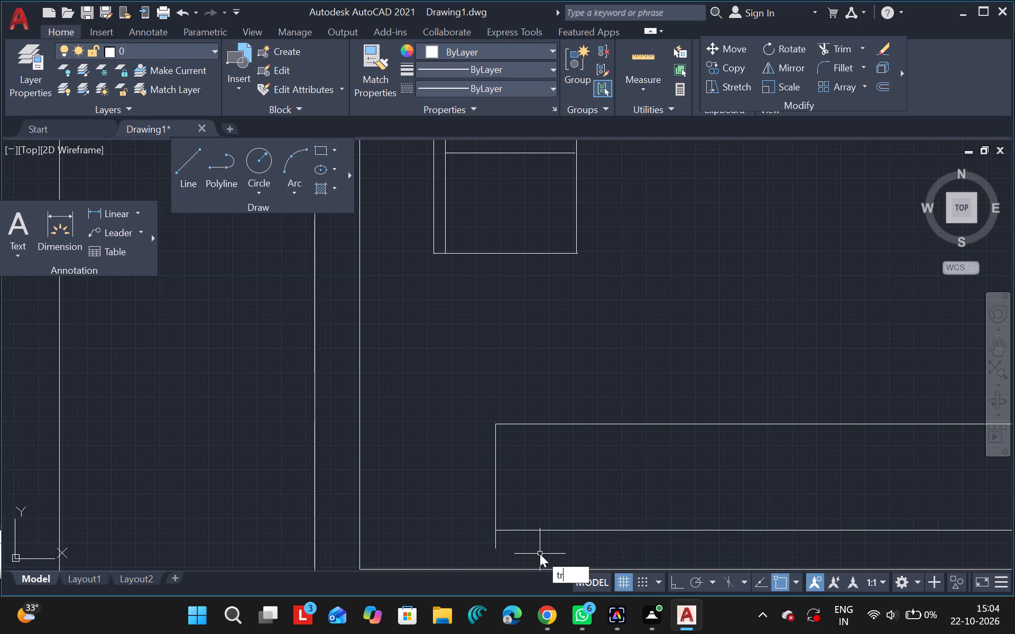
left_click(578, 475)
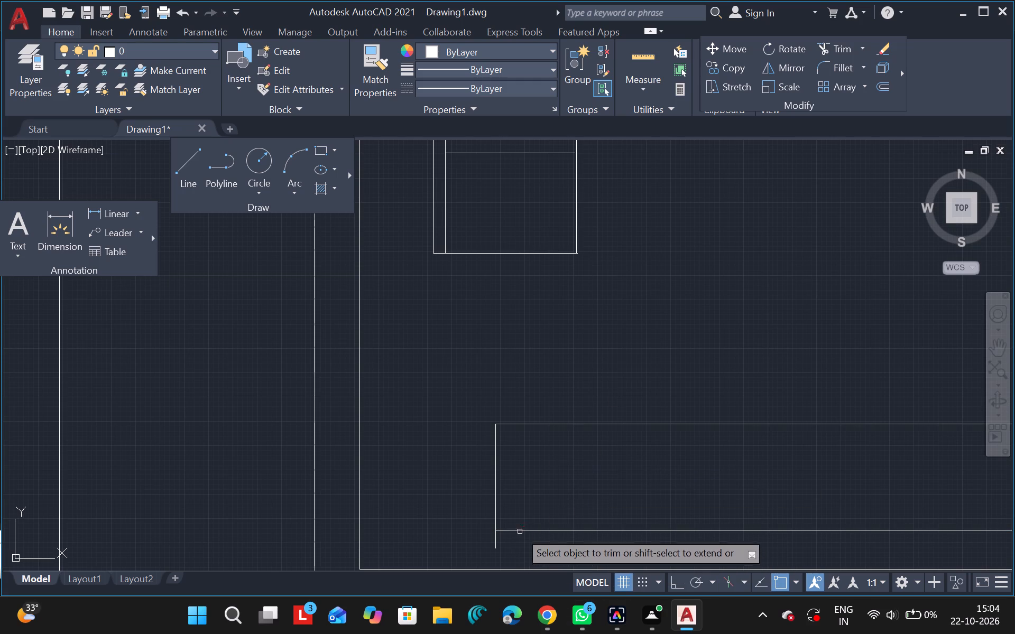
left_click_drag(493, 544, 633, 423)
scroll(636, 470, "down", 2, "ctrl")
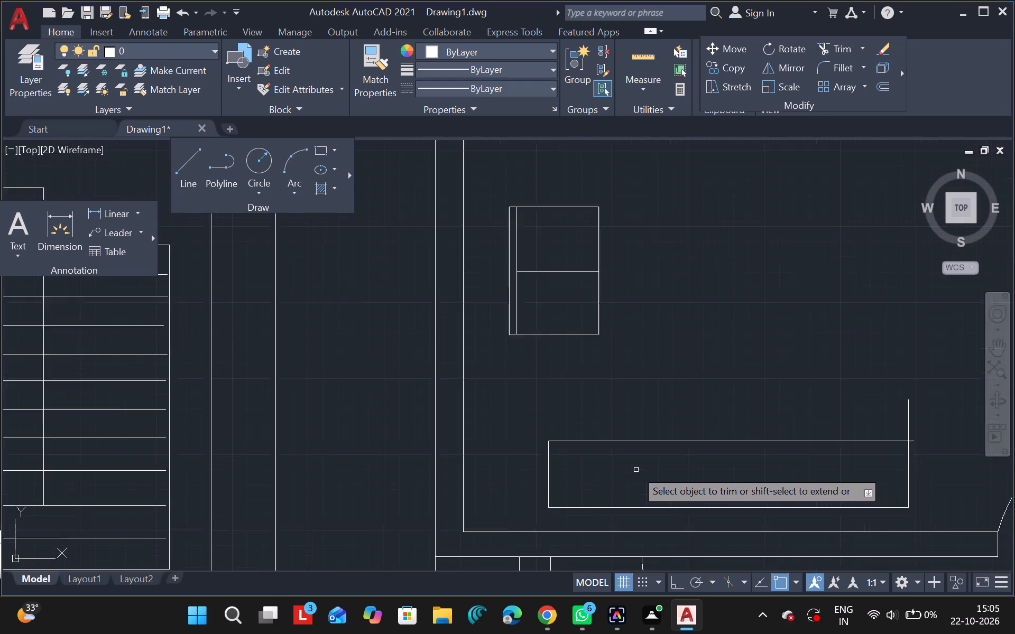
scroll(636, 470, "down", 1, "ctrl")
left_click_drag(741, 450, 746, 460)
left_click(746, 460)
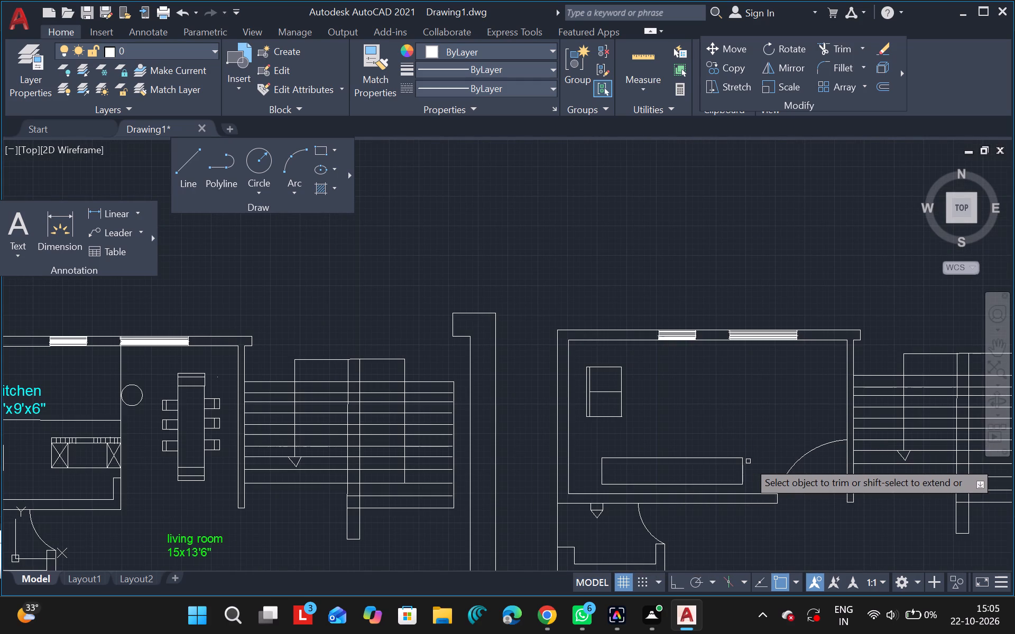
key("Escape")
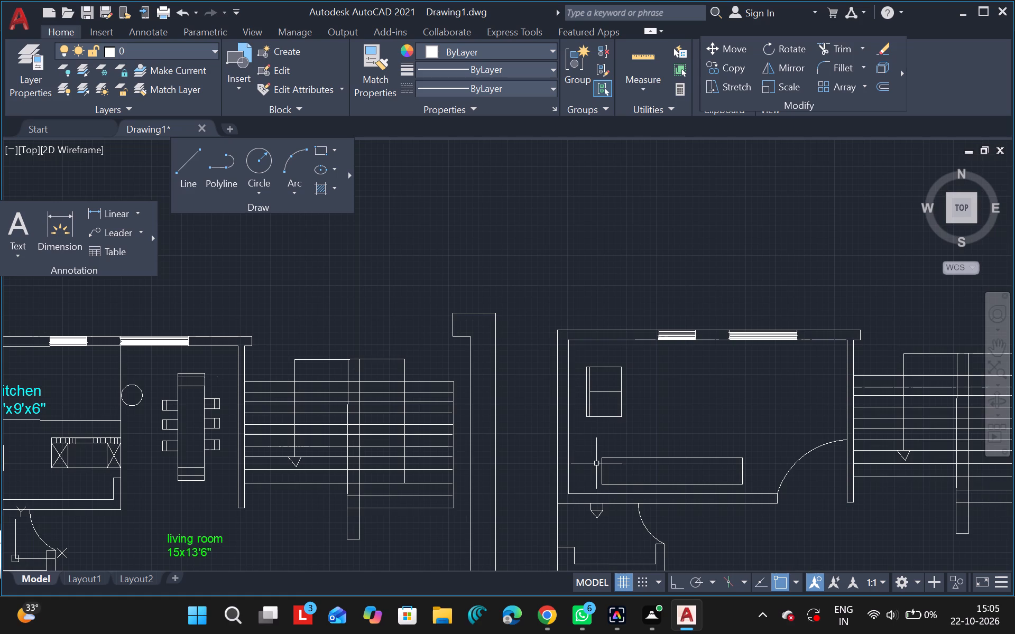
Copy the long rectangle's left side twice to its right, the second copy about 725 units away, dividing it into three roughly equal sections.
left_click(600, 468)
type("co")
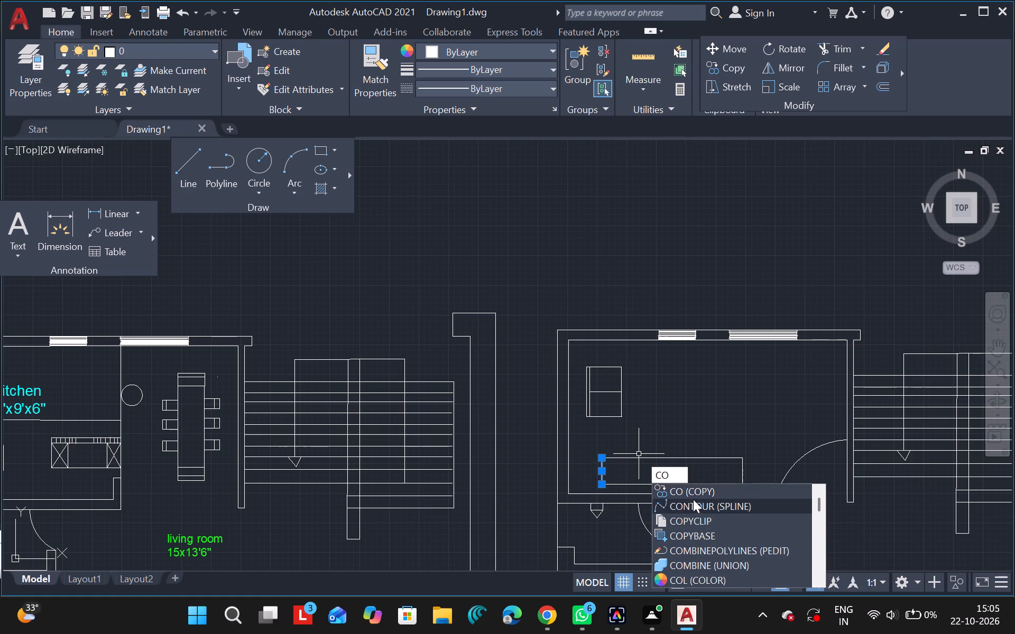
left_click_drag(693, 490, 728, 543)
left_click_drag(728, 543, 752, 548)
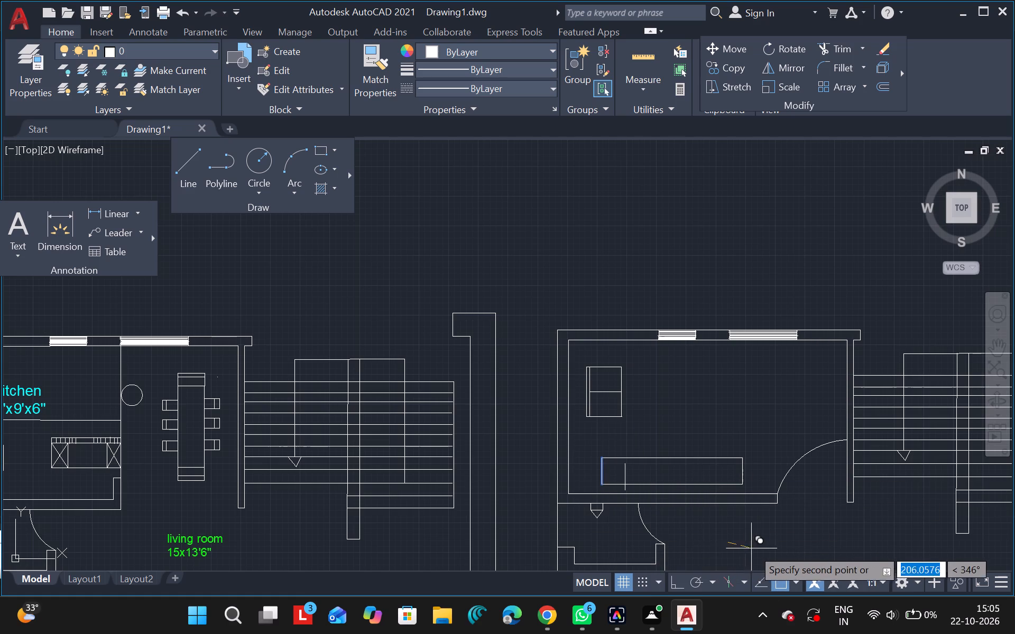
left_click_drag(752, 548, 769, 543)
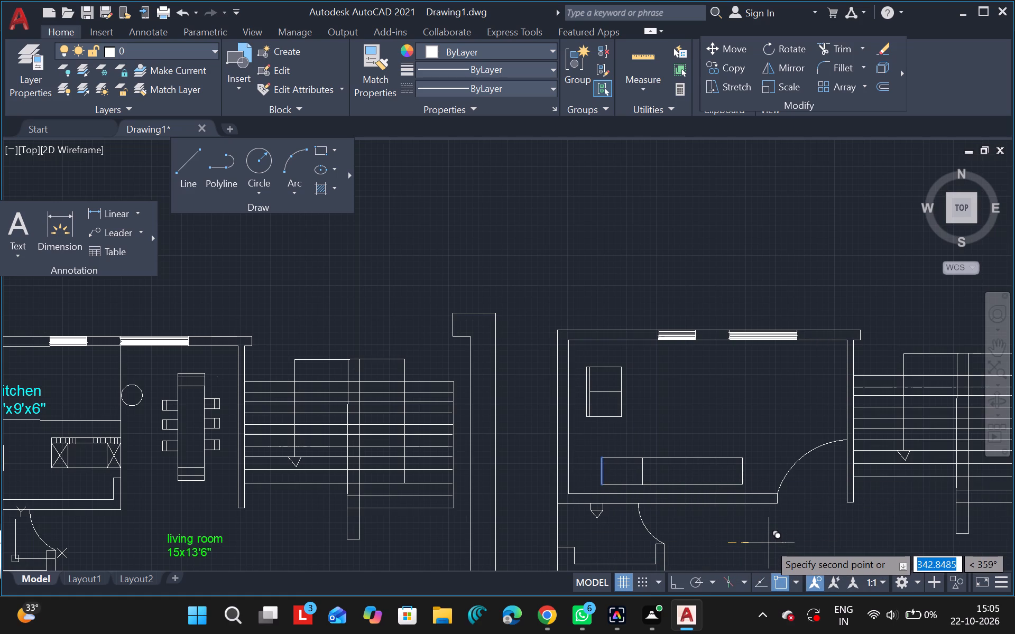
left_click_drag(769, 543, 770, 543)
left_click_drag(770, 543, 790, 547)
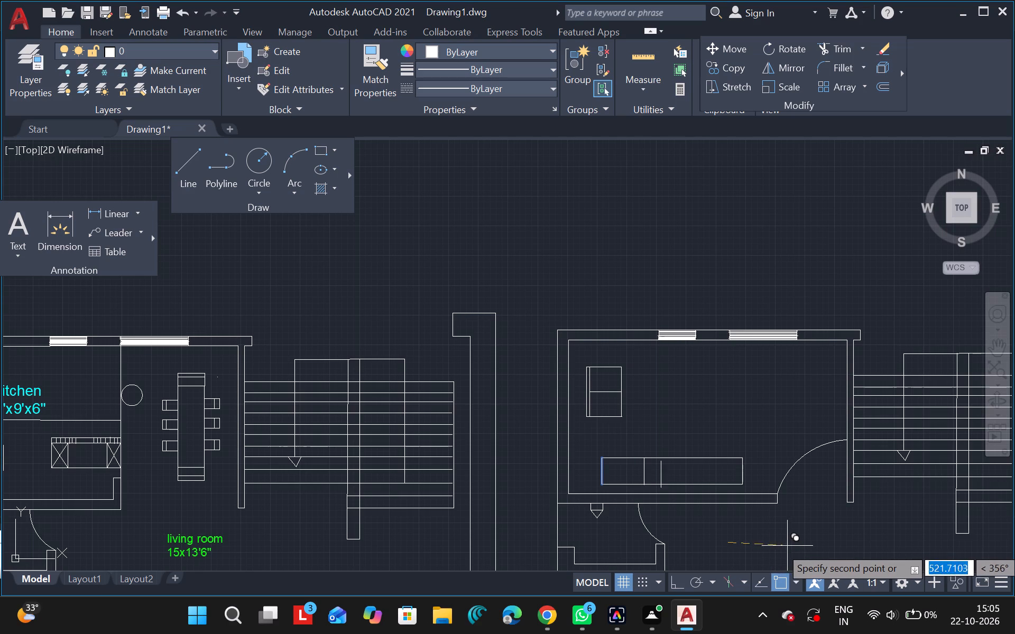
left_click_drag(790, 547, 814, 543)
left_click(814, 543)
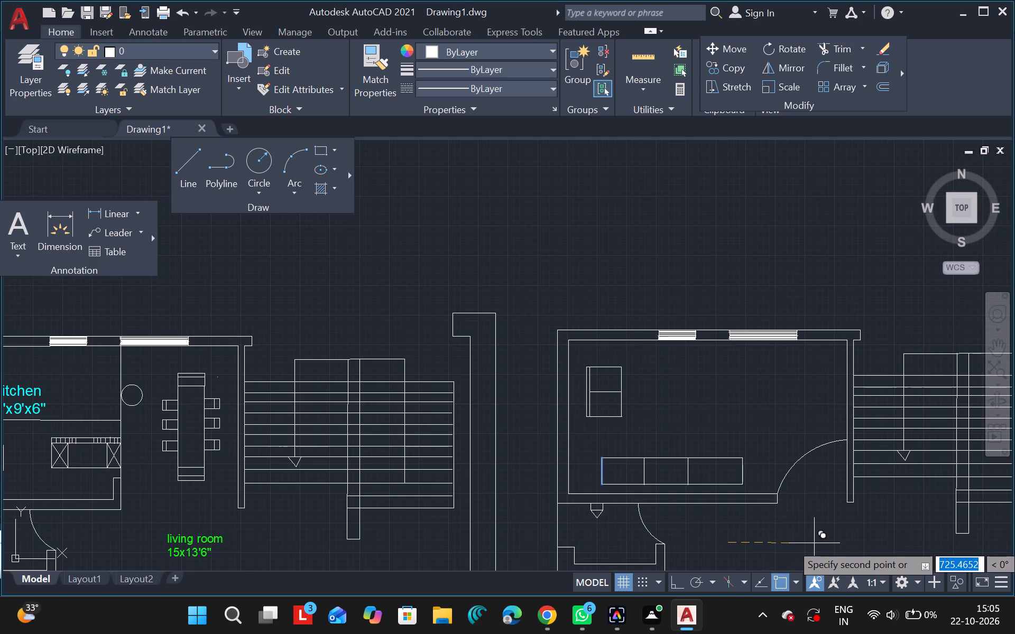
key("Escape")
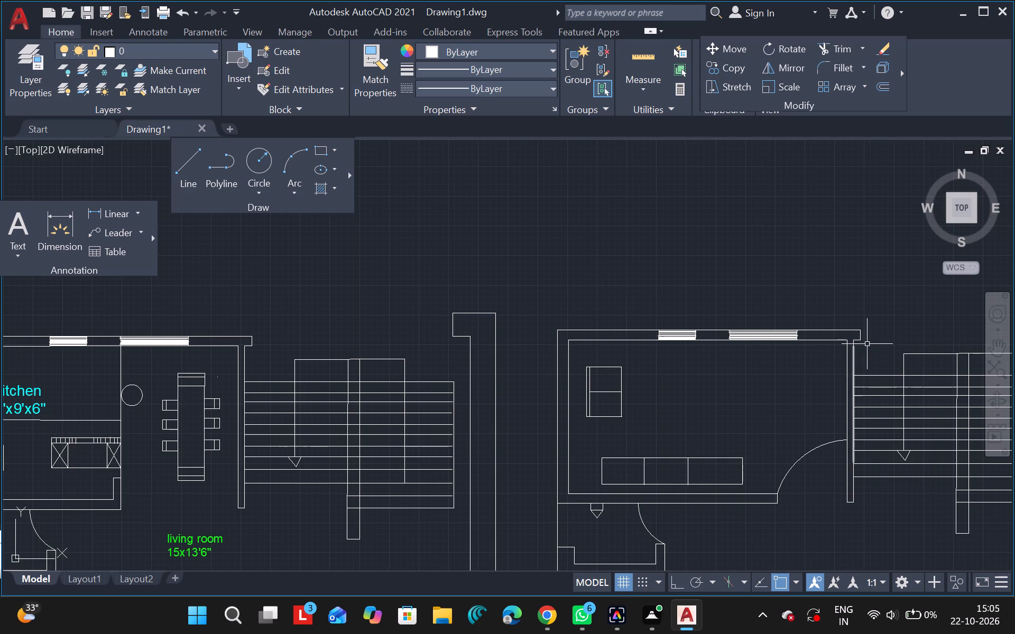
Copy the lower long side of the three-section rectangle about 24 units downward to form a parallel line.
left_click(991, 347)
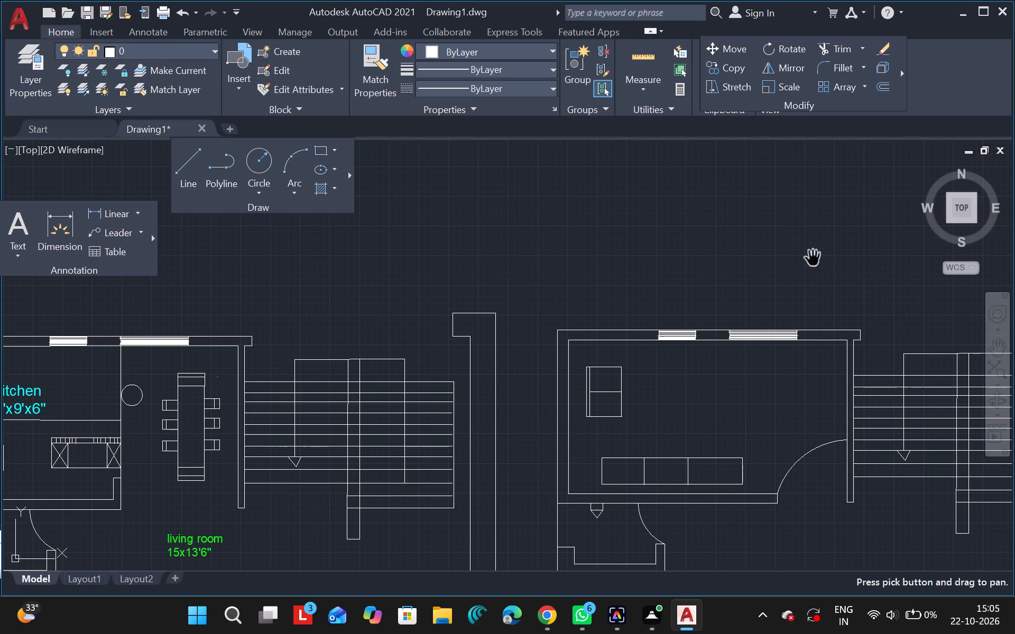
left_click_drag(813, 258, 768, 151)
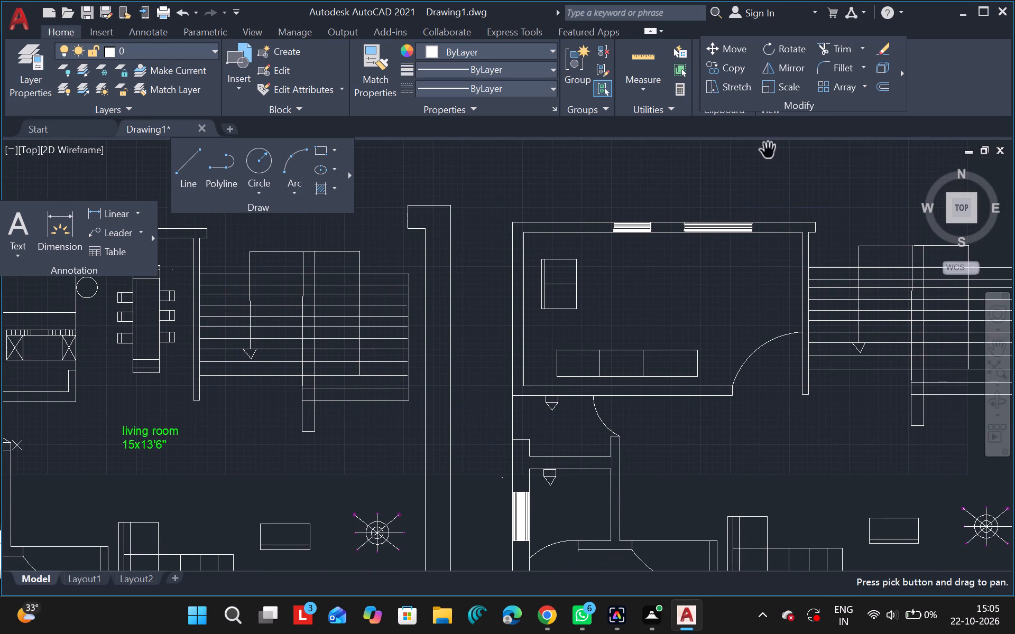
key("Escape")
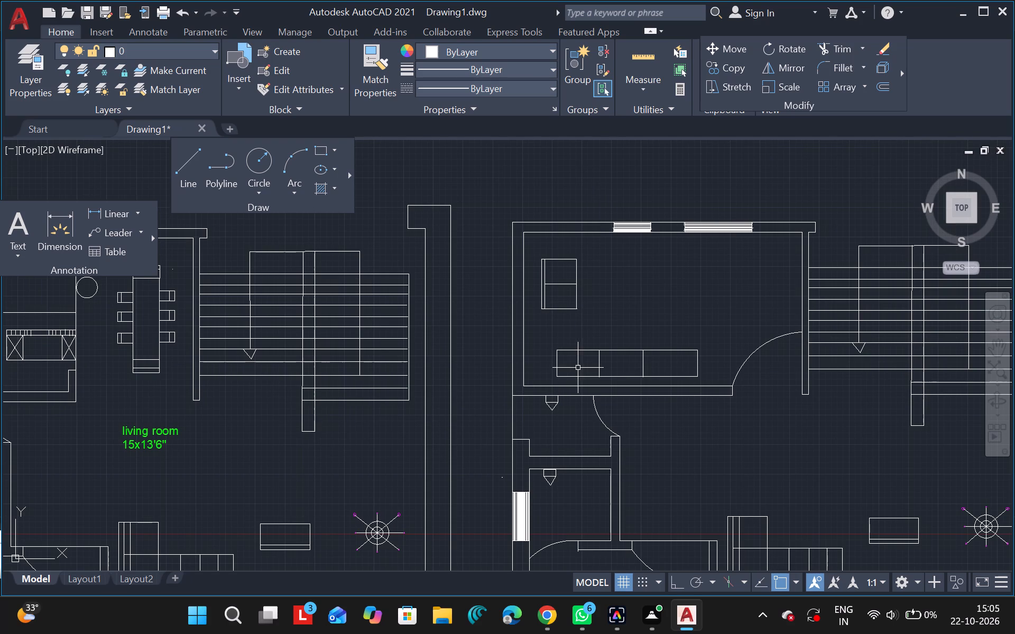
scroll(572, 369, "up", 1, "ctrl")
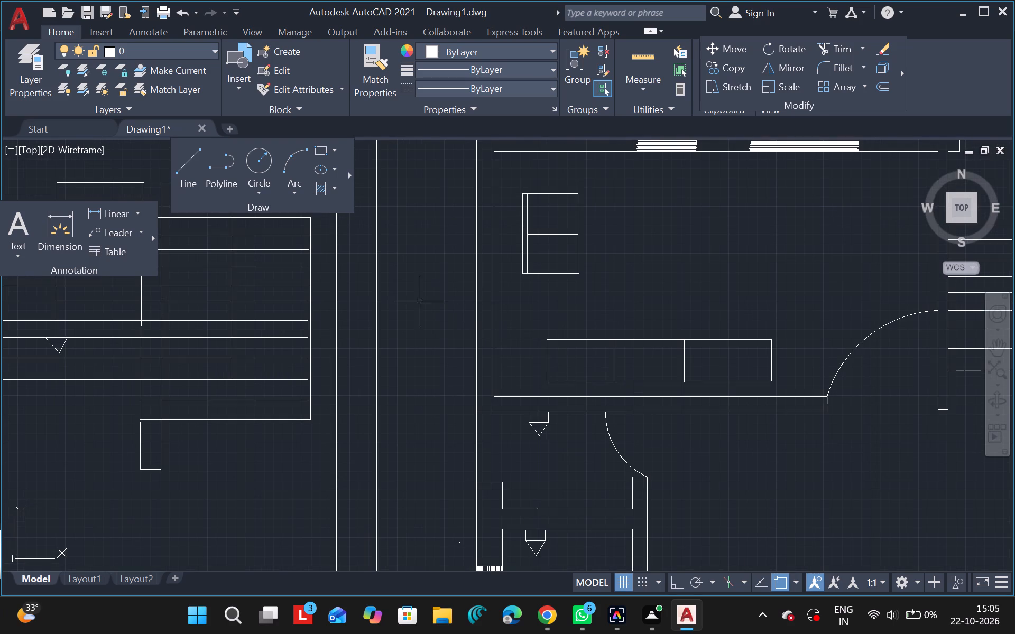
left_click(183, 164)
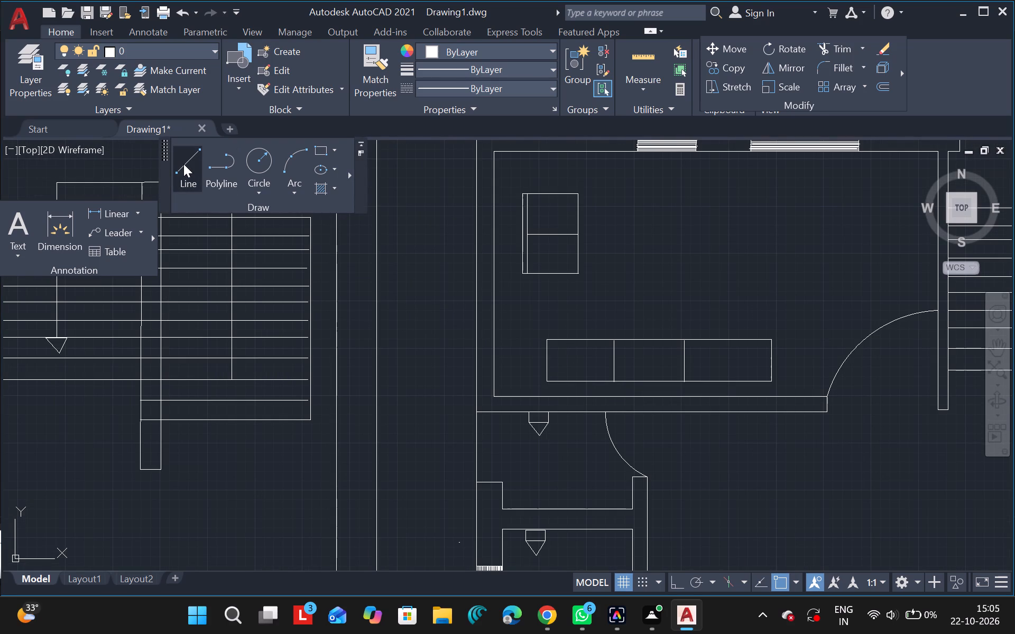
key("Escape")
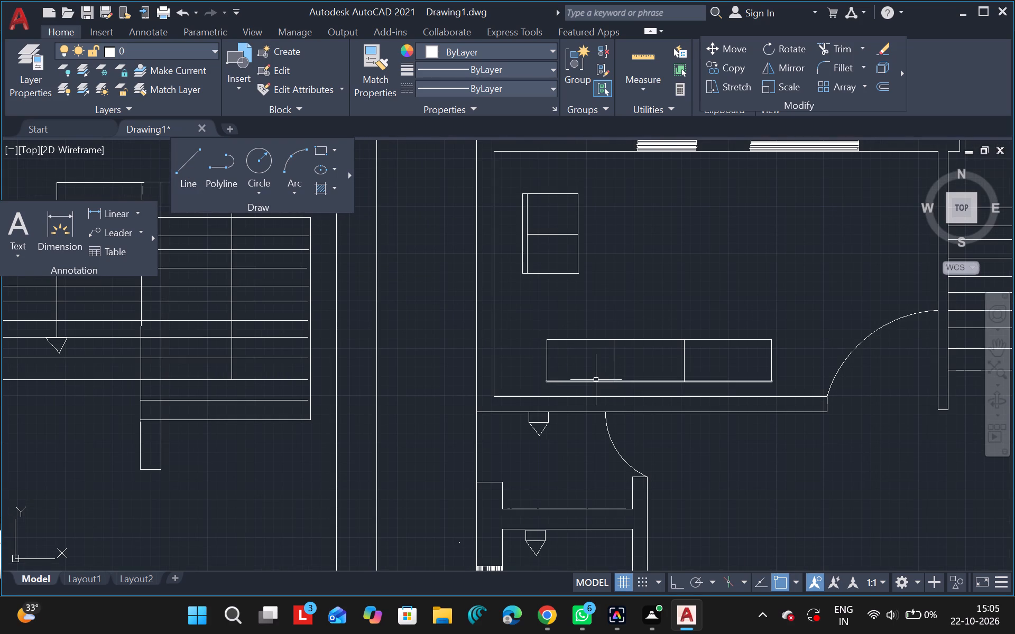
left_click_drag(596, 380, 650, 403)
type("co")
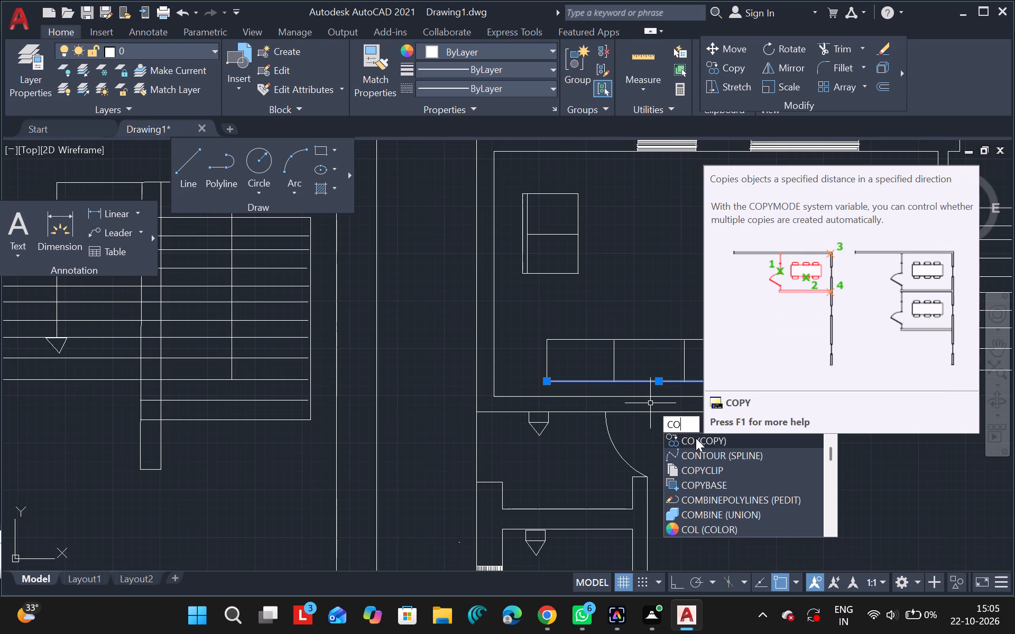
left_click_drag(696, 438, 726, 481)
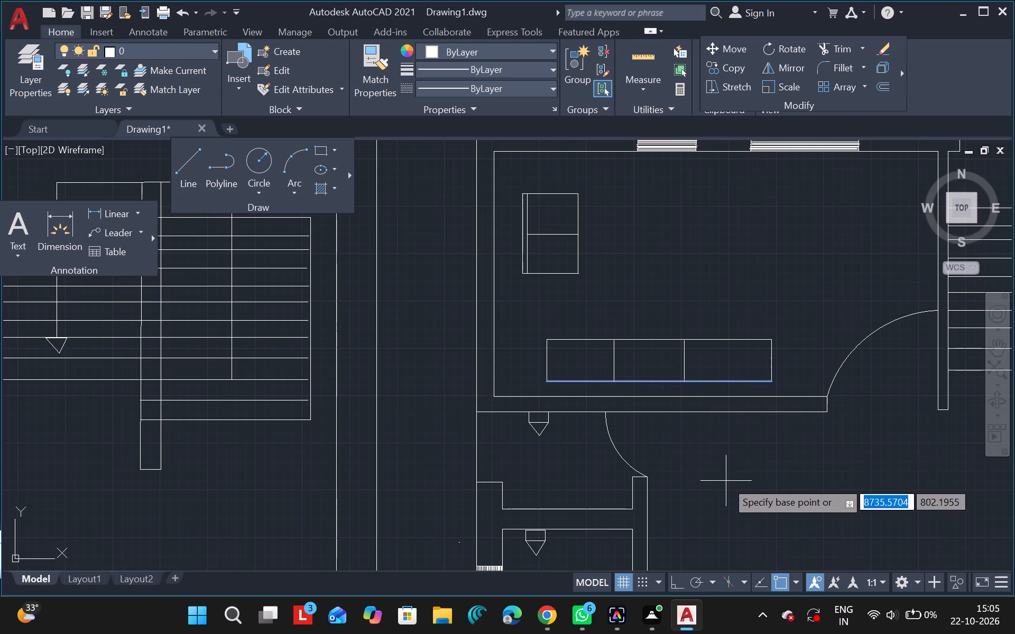
left_click_drag(726, 481, 725, 474)
left_click(725, 474)
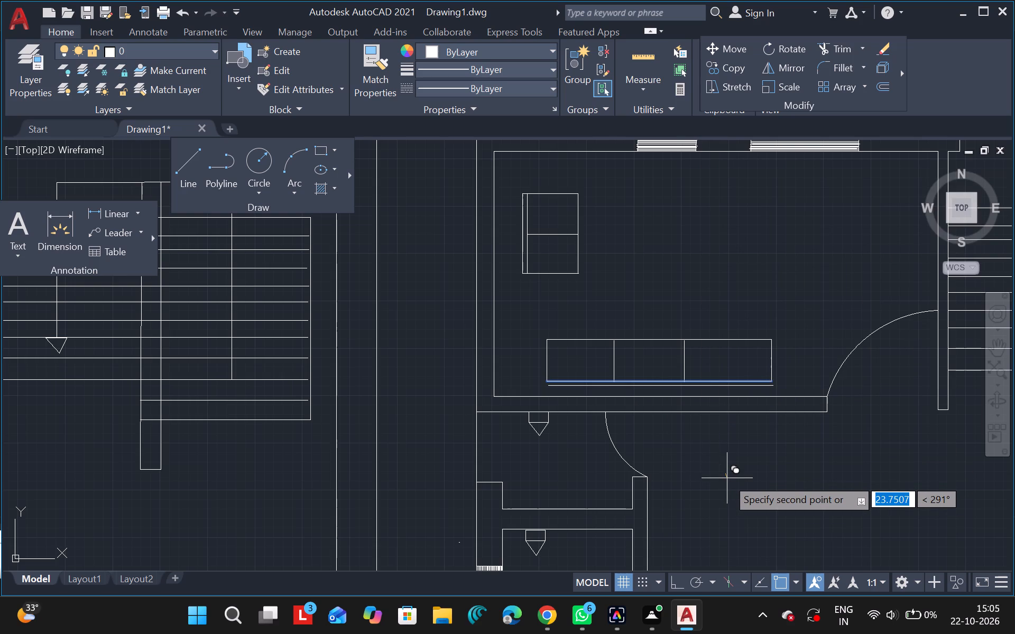
left_click(727, 478)
key("Escape")
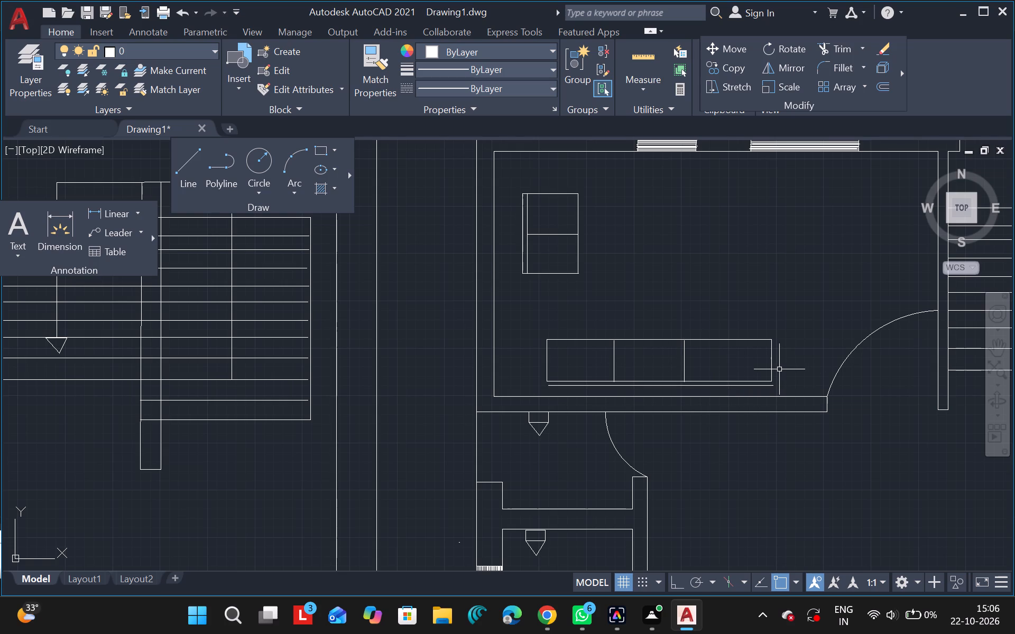
Extend the three-section rectangle's short sides down to the copied line, and the copied line's left end to the left side.
type("ex")
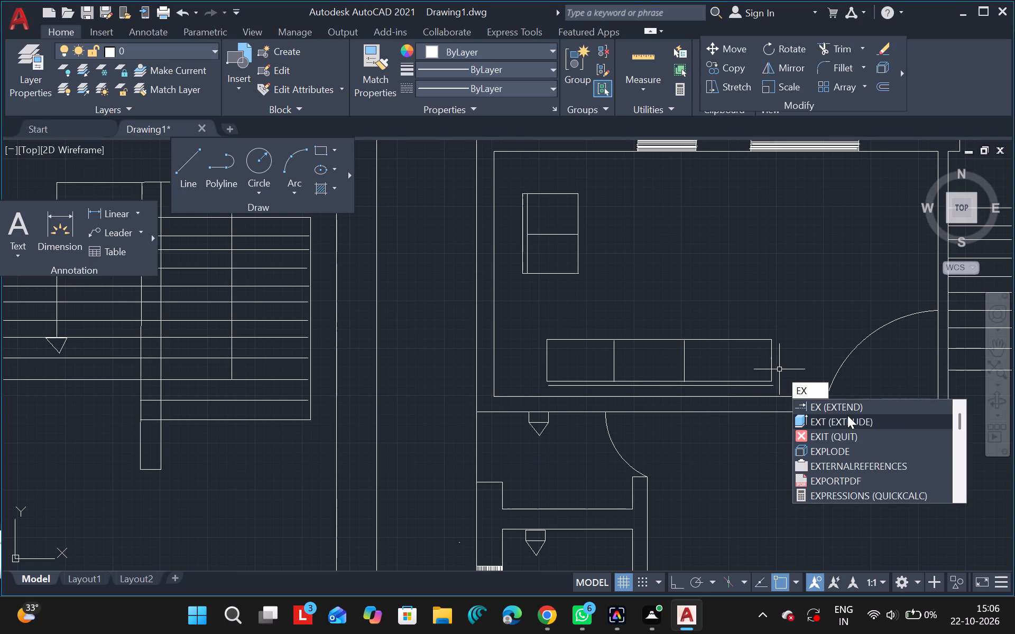
left_click(844, 404)
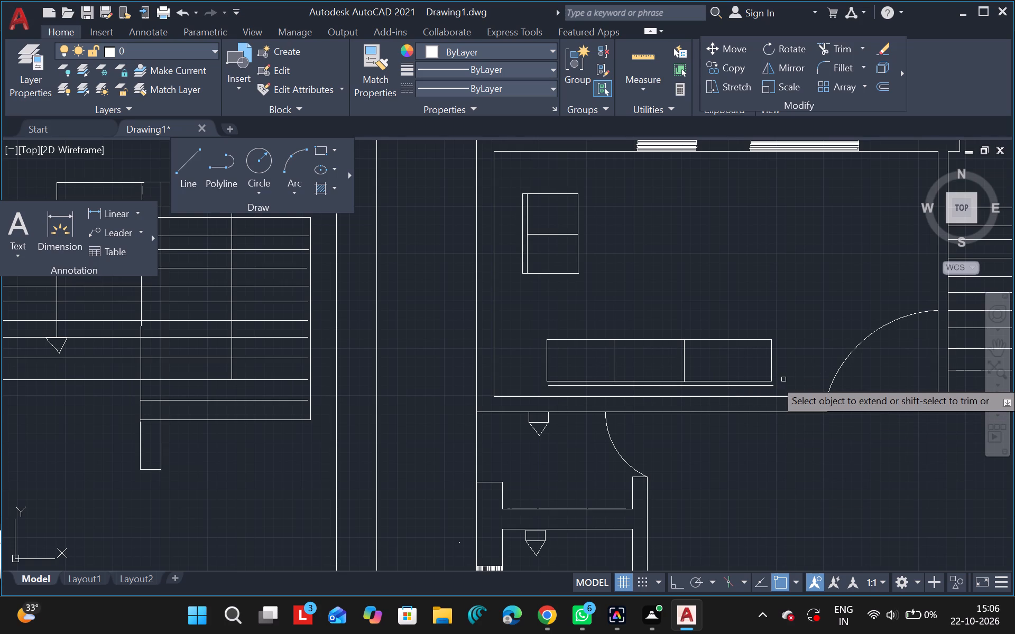
left_click_drag(770, 376, 546, 378)
left_click(546, 378)
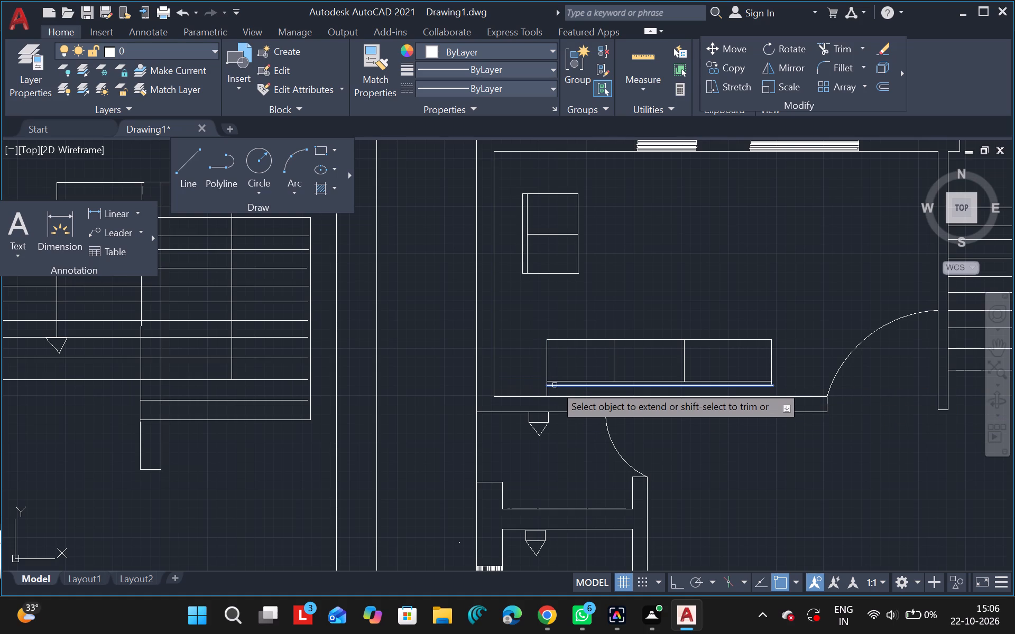
left_click_drag(555, 385, 779, 380)
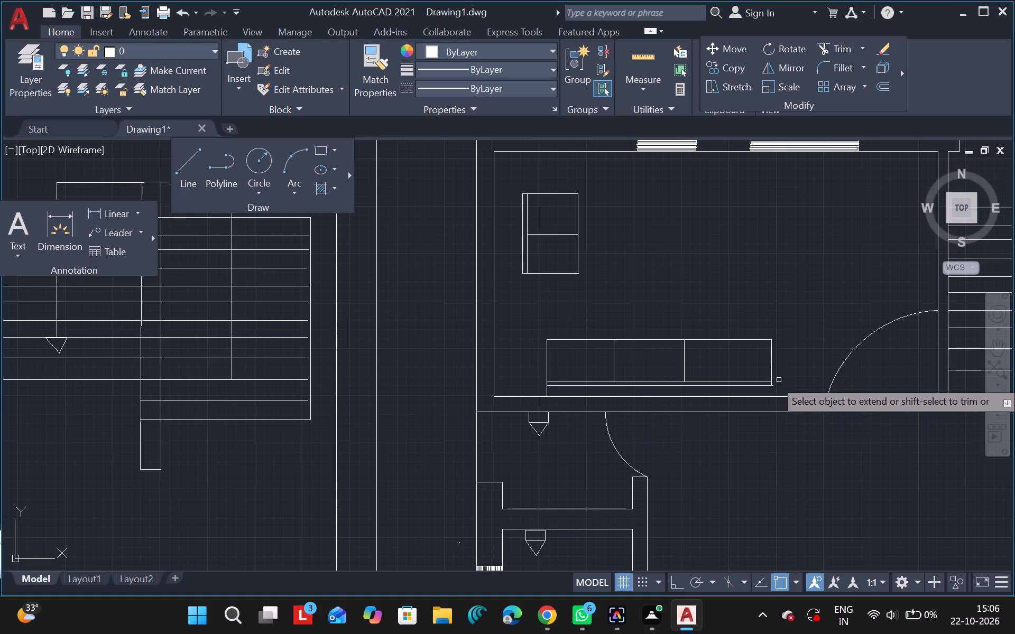
left_click_drag(779, 380, 788, 340)
key("Escape")
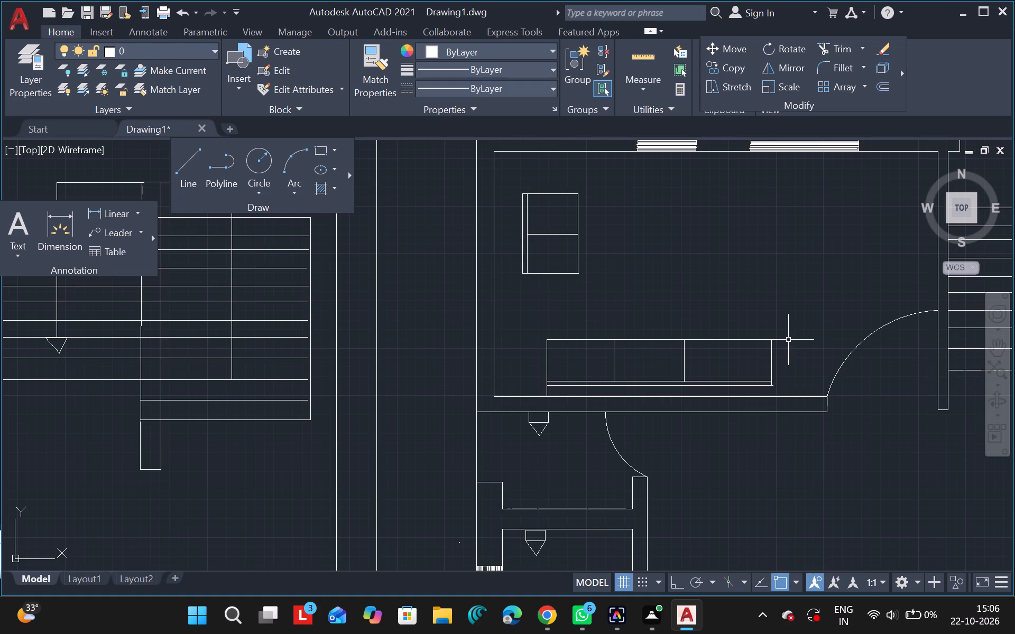
Trim the copied line's overhang at the right corner and the left side's excess below the copied line.
type("tr")
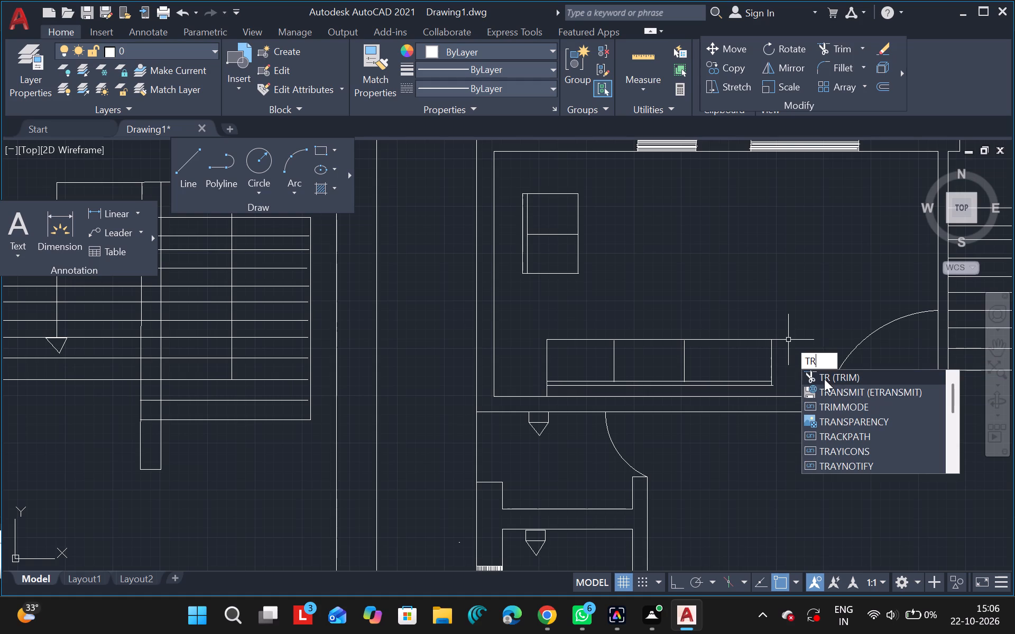
left_click_drag(824, 378, 780, 384)
scroll(780, 384, "up", 2, "ctrl")
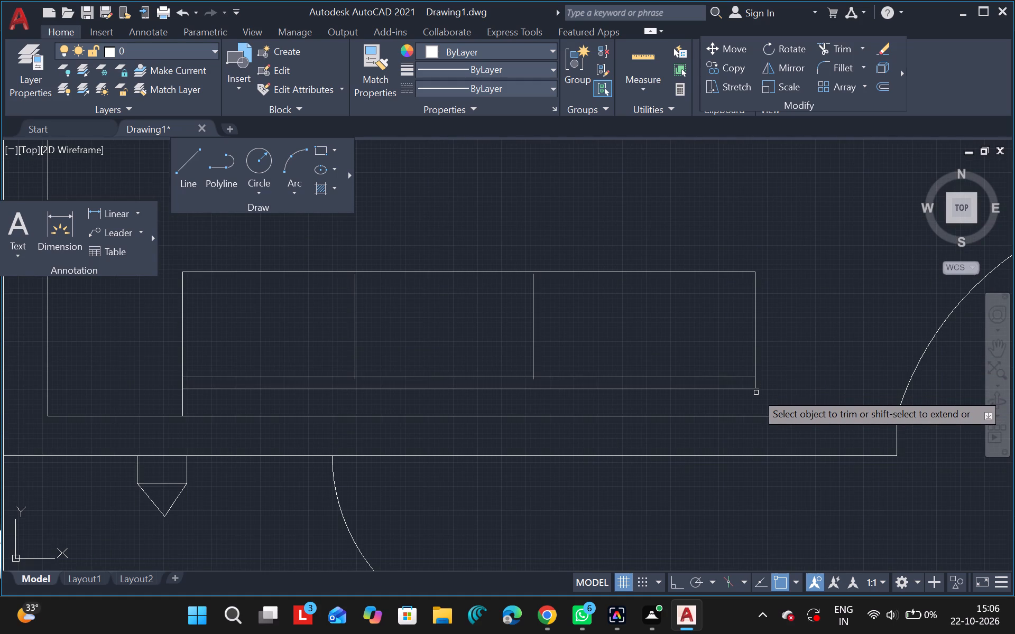
left_click(758, 389)
scroll(773, 402, "down", 1, "ctrl")
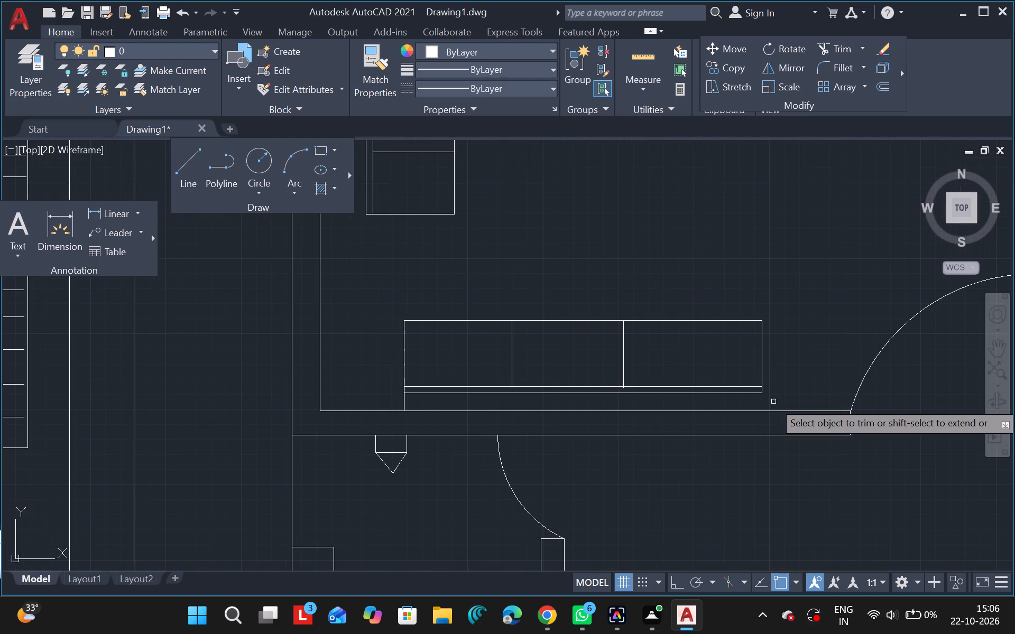
scroll(773, 402, "down", 1, "ctrl")
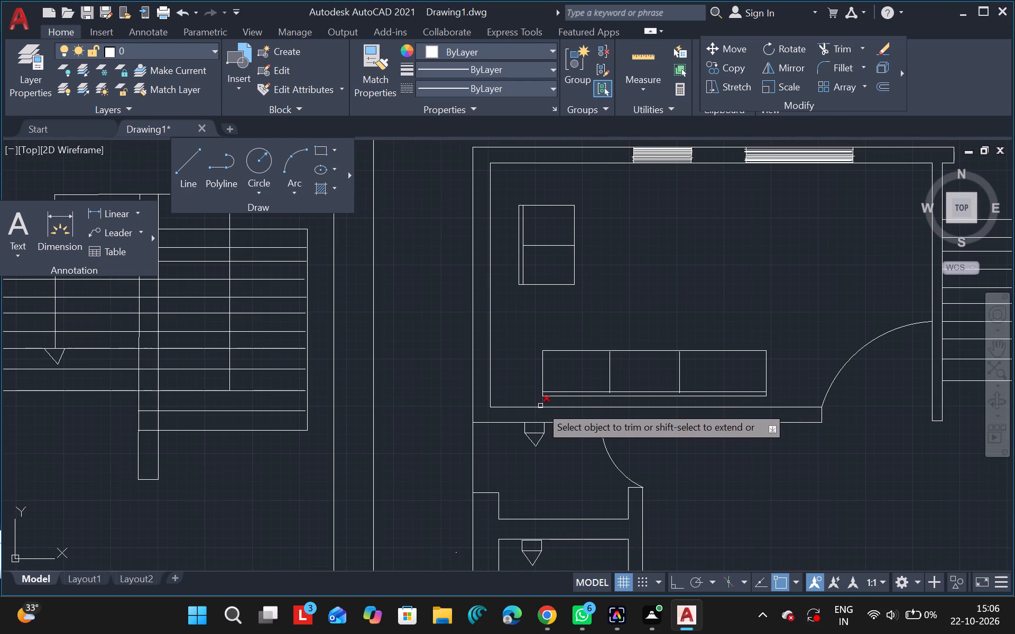
left_click_drag(540, 406, 670, 444)
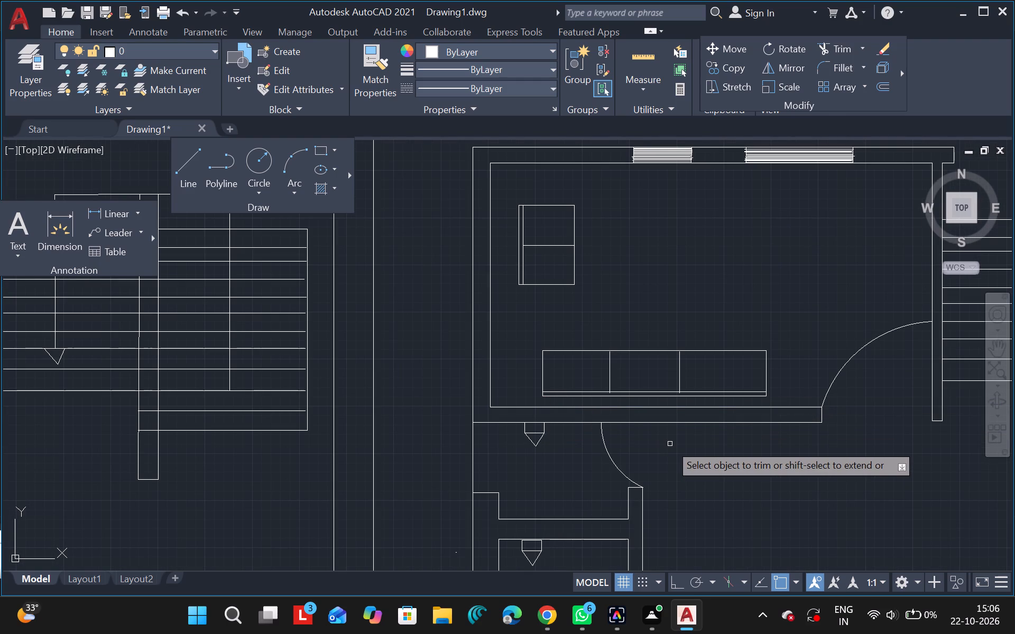
key("Escape")
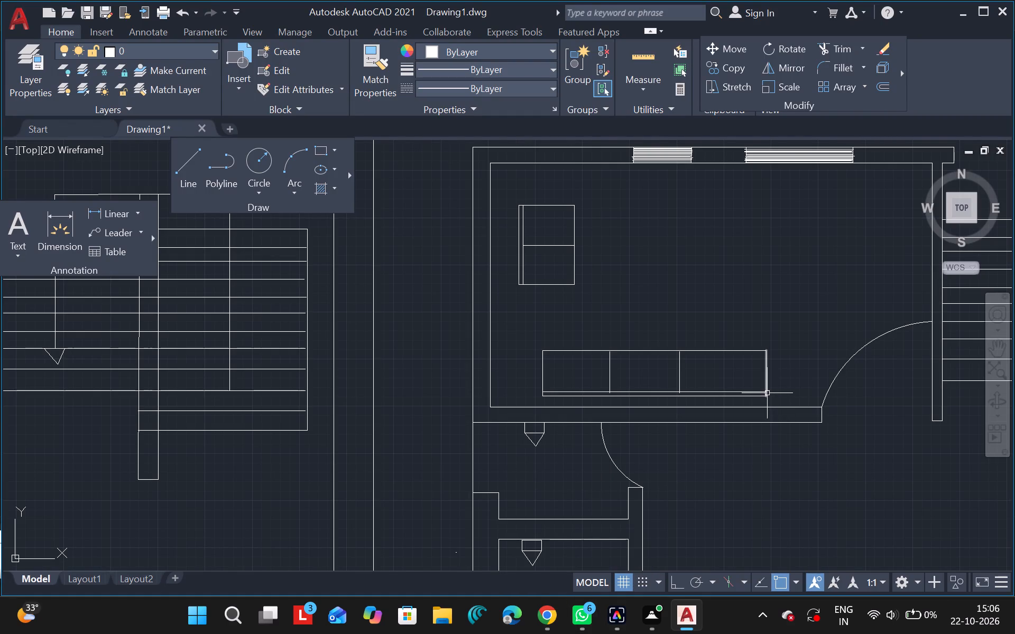
Trim away both short-side segments between the three-section rectangle and the parallel line below it.
scroll(767, 393, "up", 2, "ctrl")
type("tr")
left_click(840, 437)
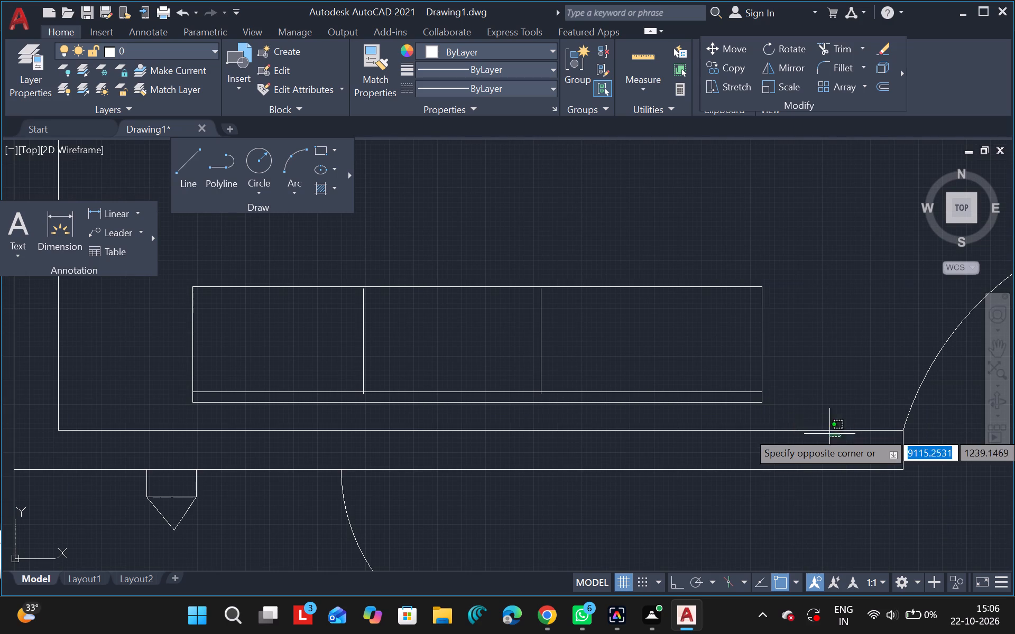
key("Escape")
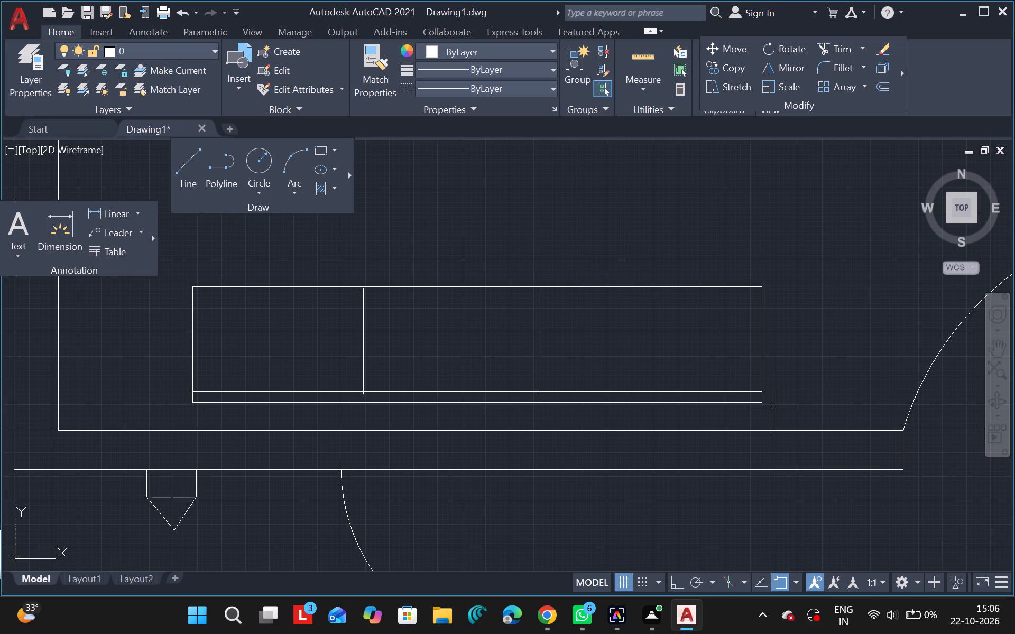
type("tr")
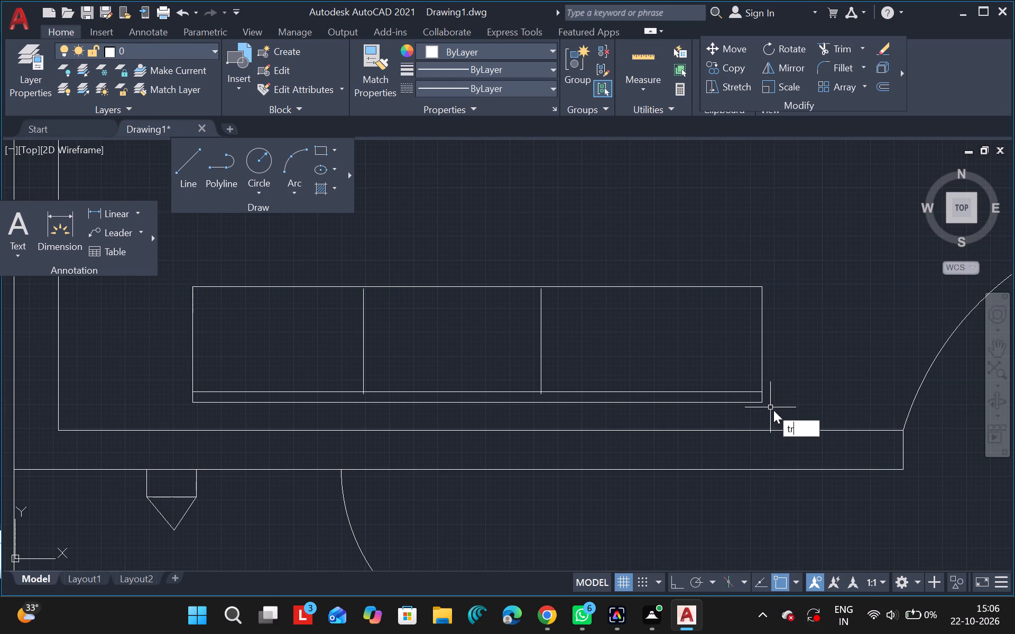
left_click_drag(810, 446, 762, 401)
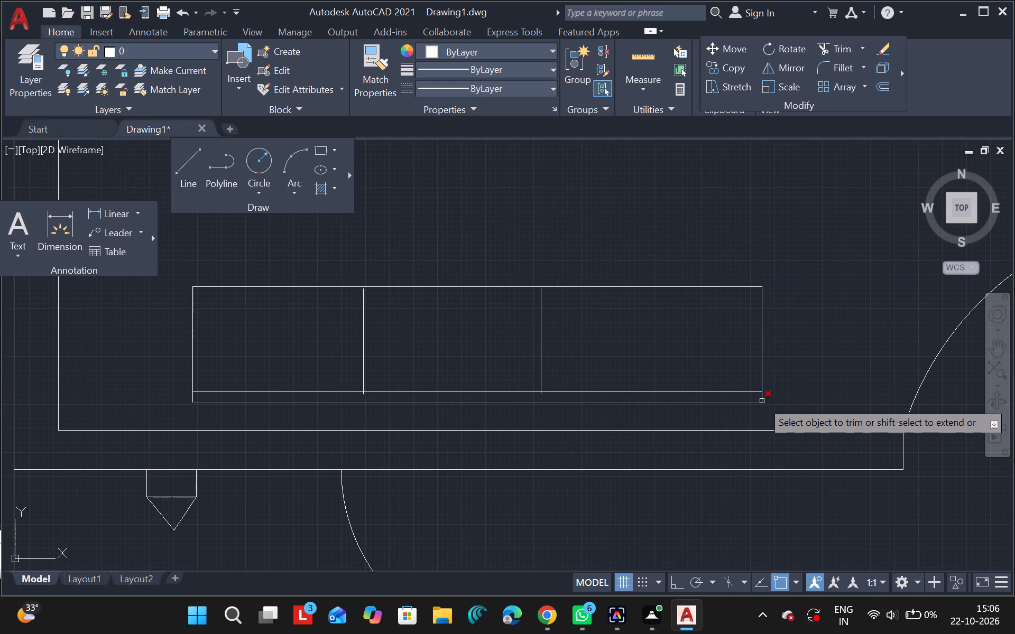
left_click(761, 398)
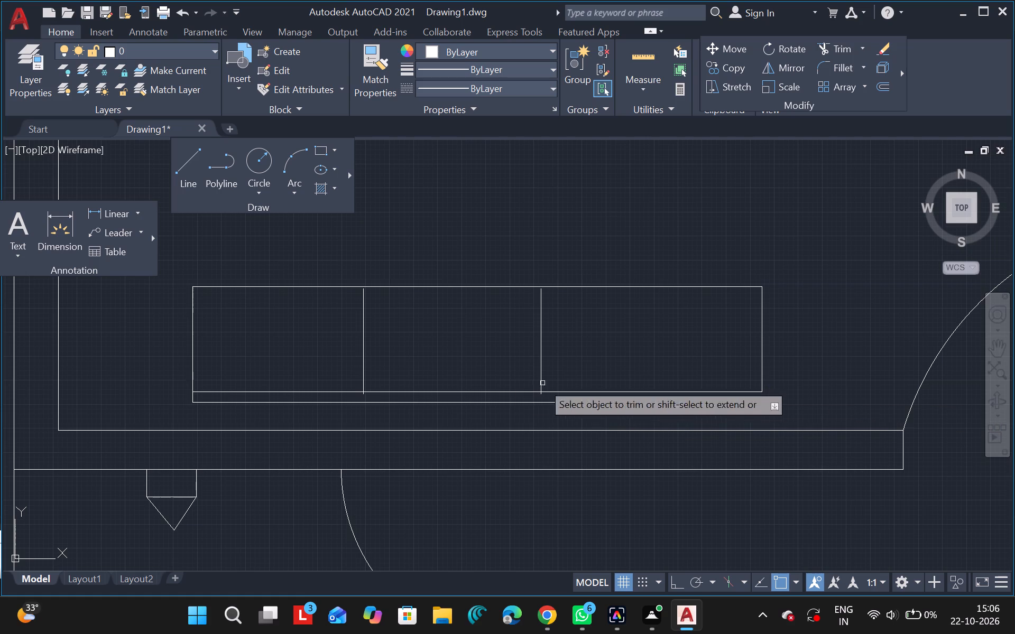
left_click(194, 395)
key("Escape")
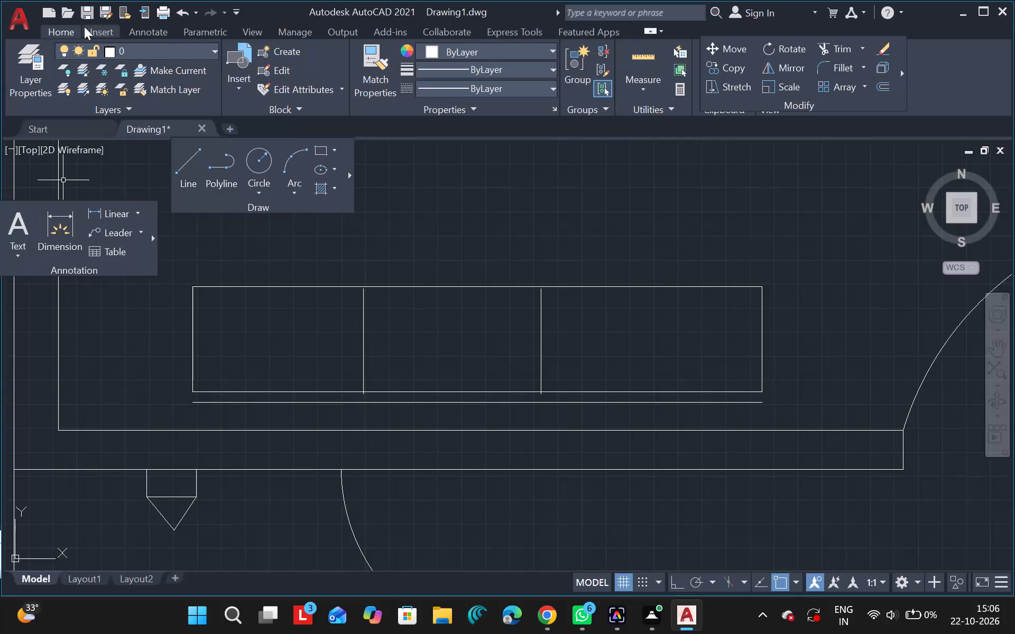
Draw the three-section sofa's left armrest outline: extend the back line outward about 20 units, rise about 105 units, and return across the short side.
left_click(193, 161)
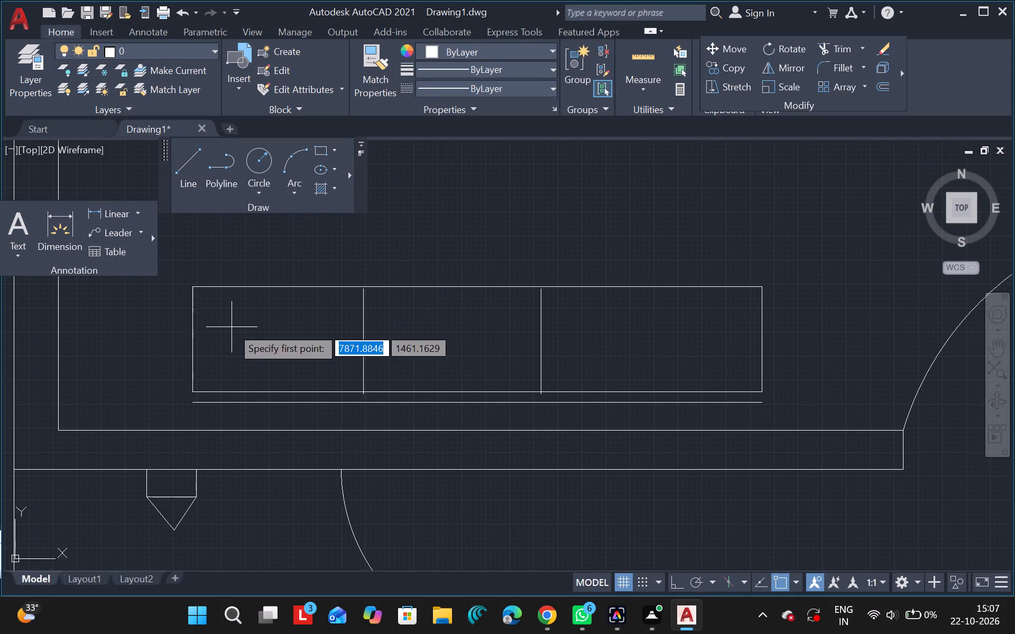
left_click_drag(193, 404, 183, 403)
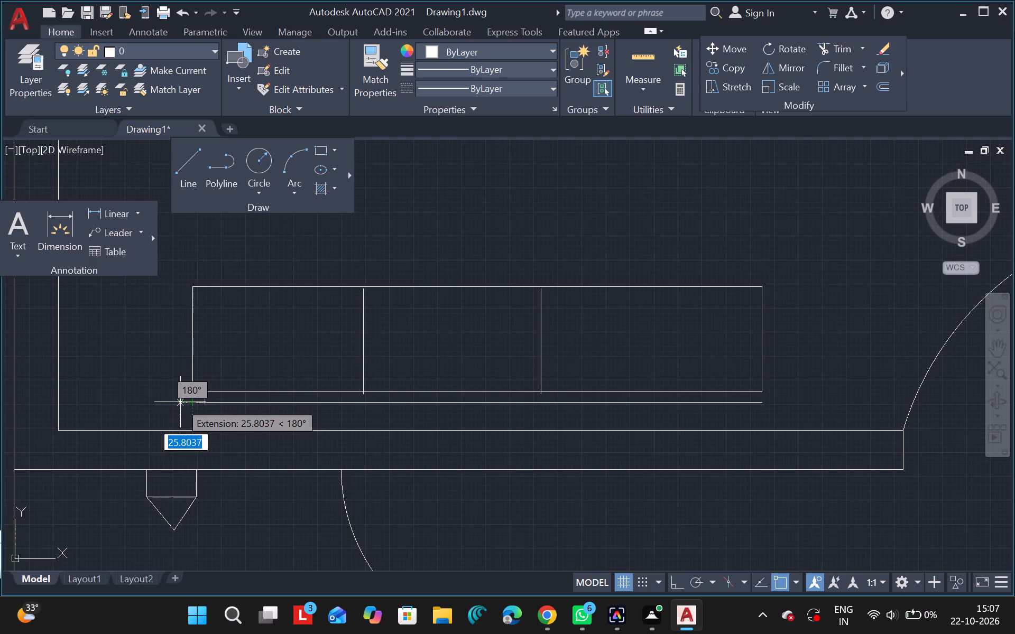
left_click_drag(182, 402, 181, 375)
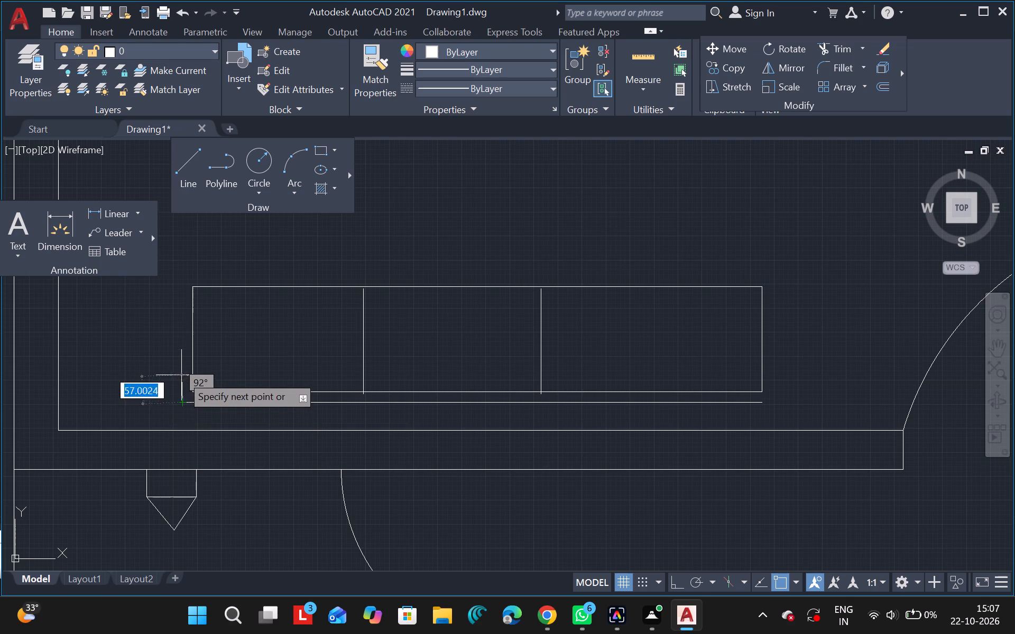
left_click_drag(181, 375, 184, 350)
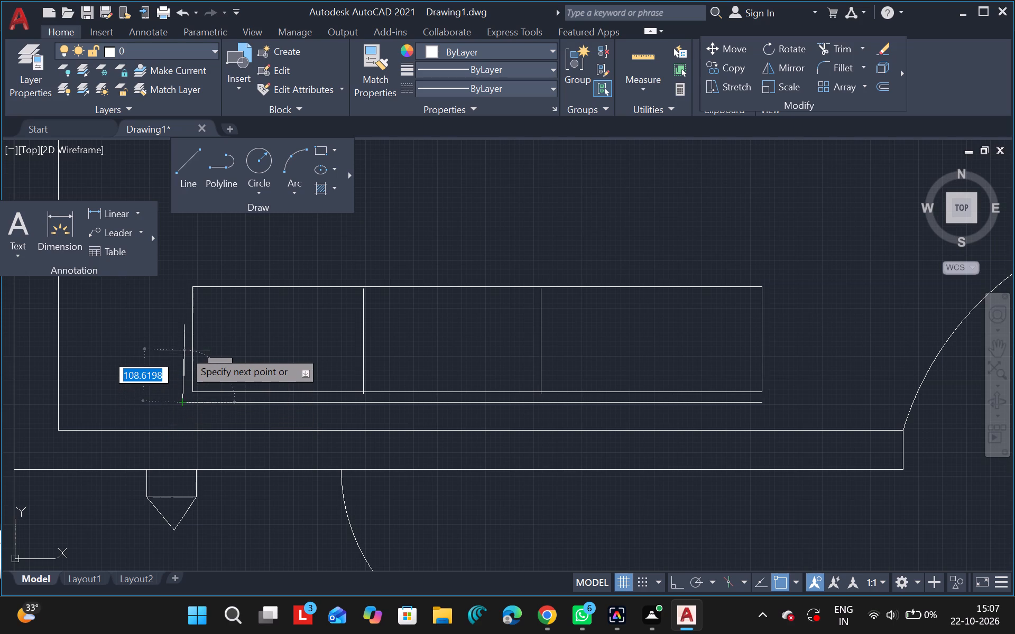
left_click_drag(184, 350, 182, 344)
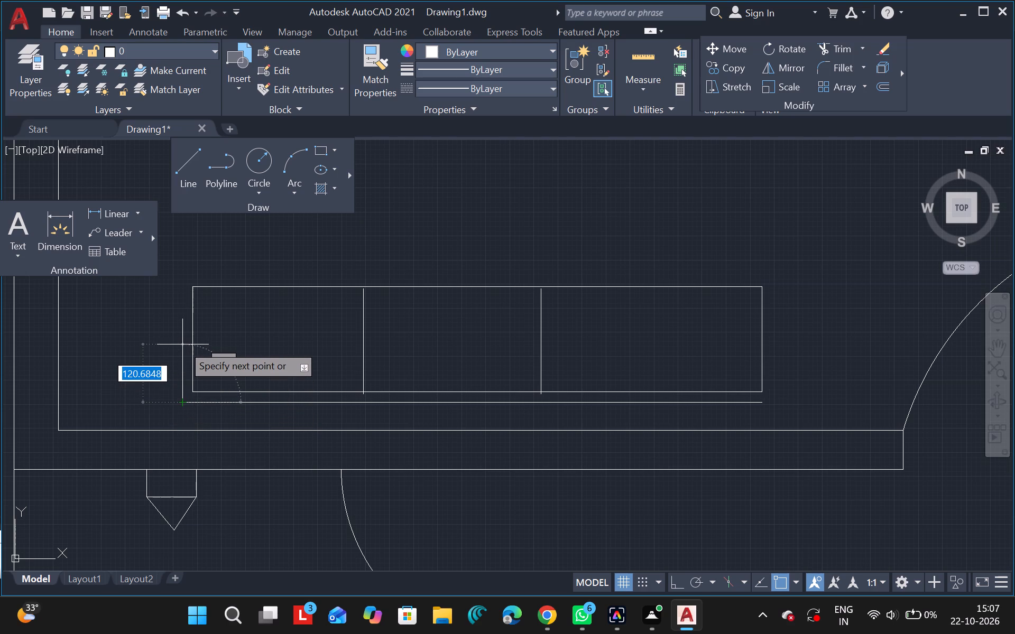
left_click_drag(182, 344, 182, 346)
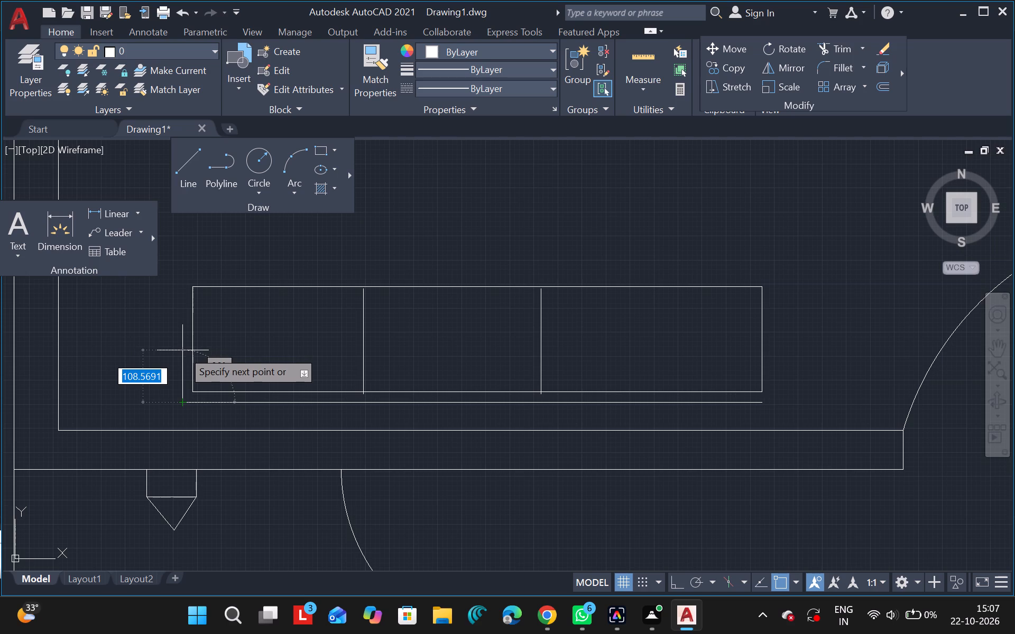
left_click_drag(182, 352, 192, 352)
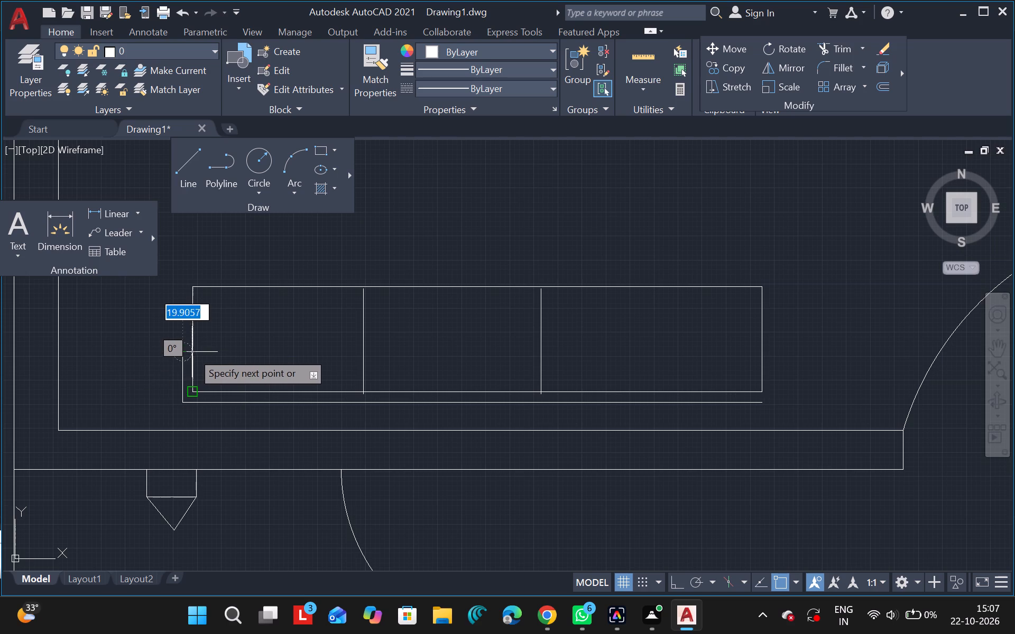
left_click_drag(192, 352, 193, 352)
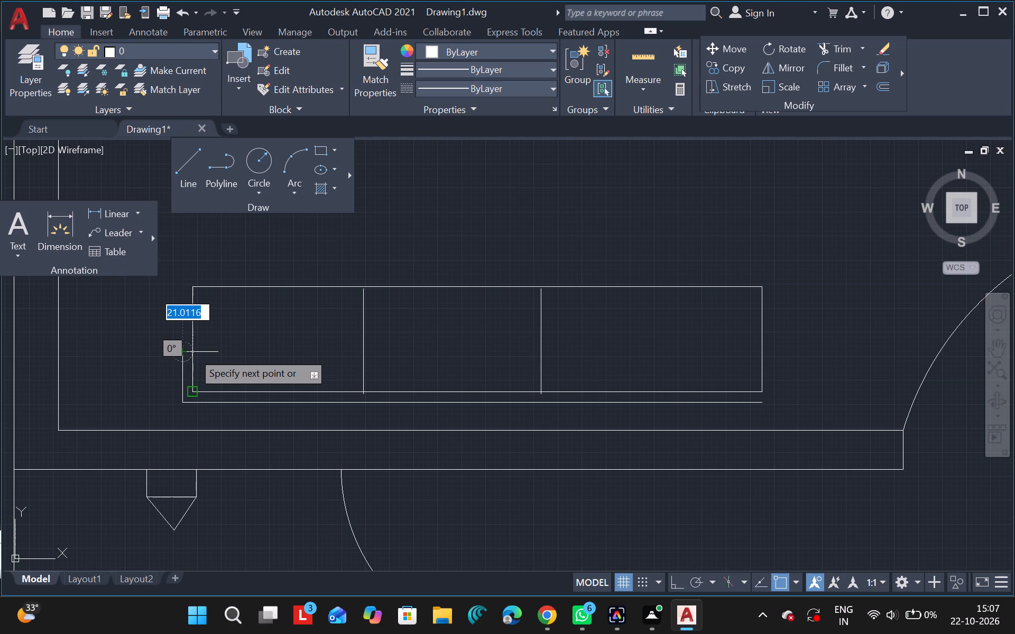
left_click(192, 352)
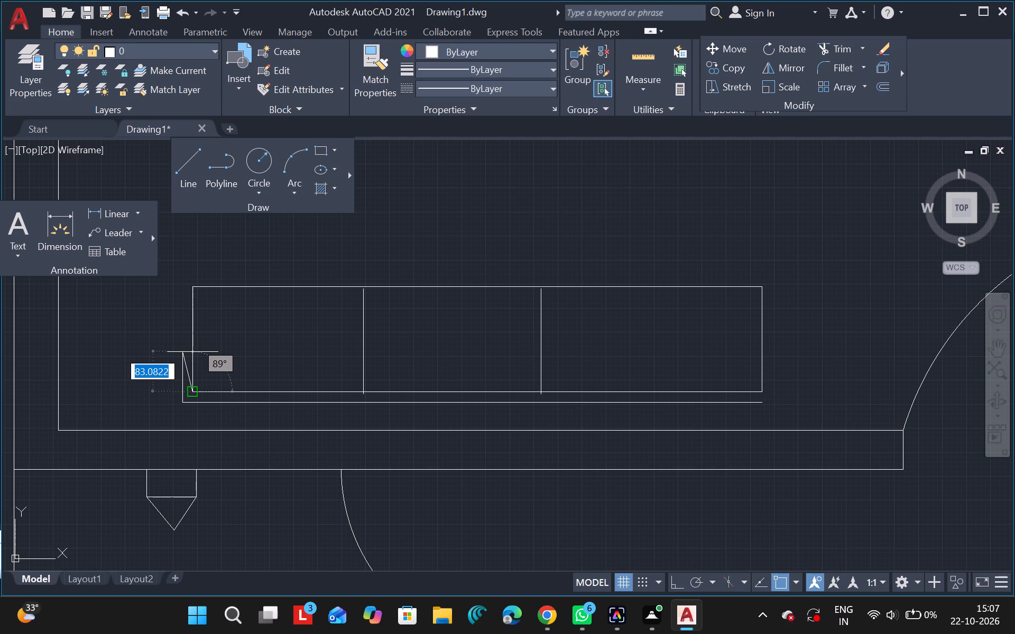
key("ctrl+z")
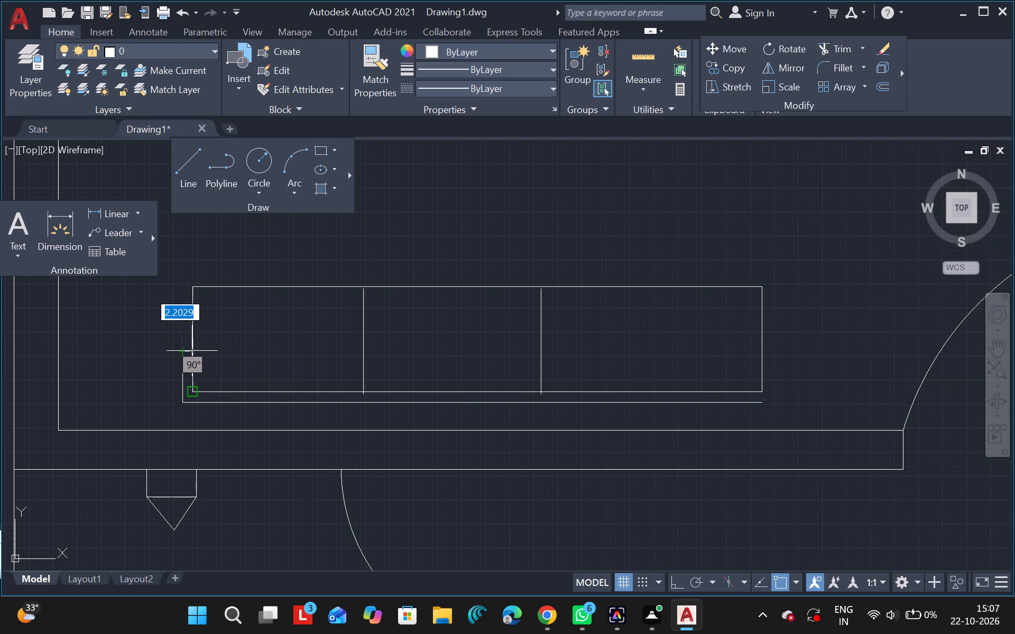
left_click(219, 352)
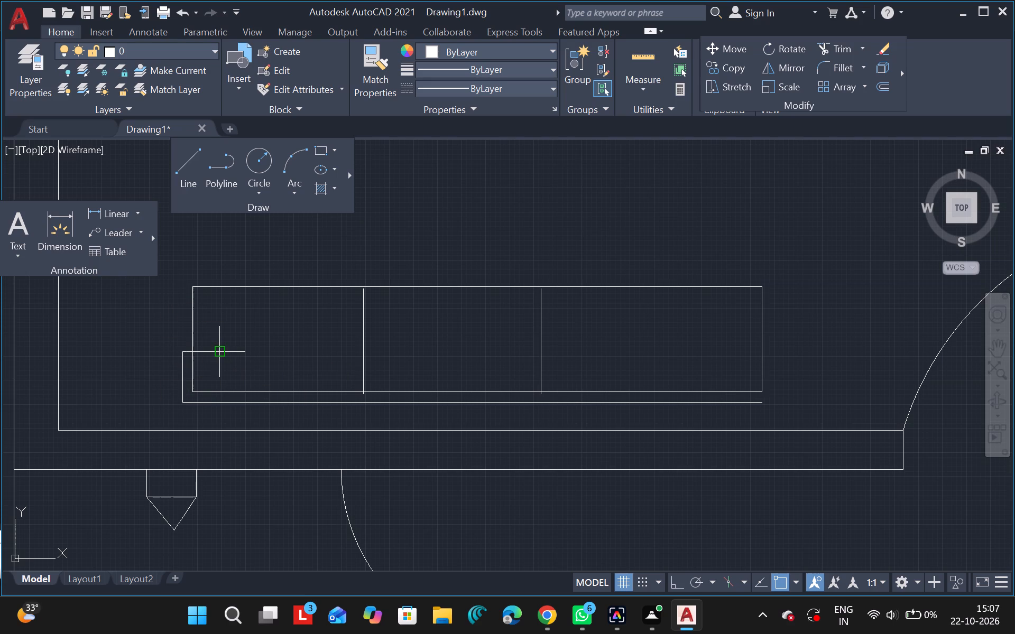
key("Escape")
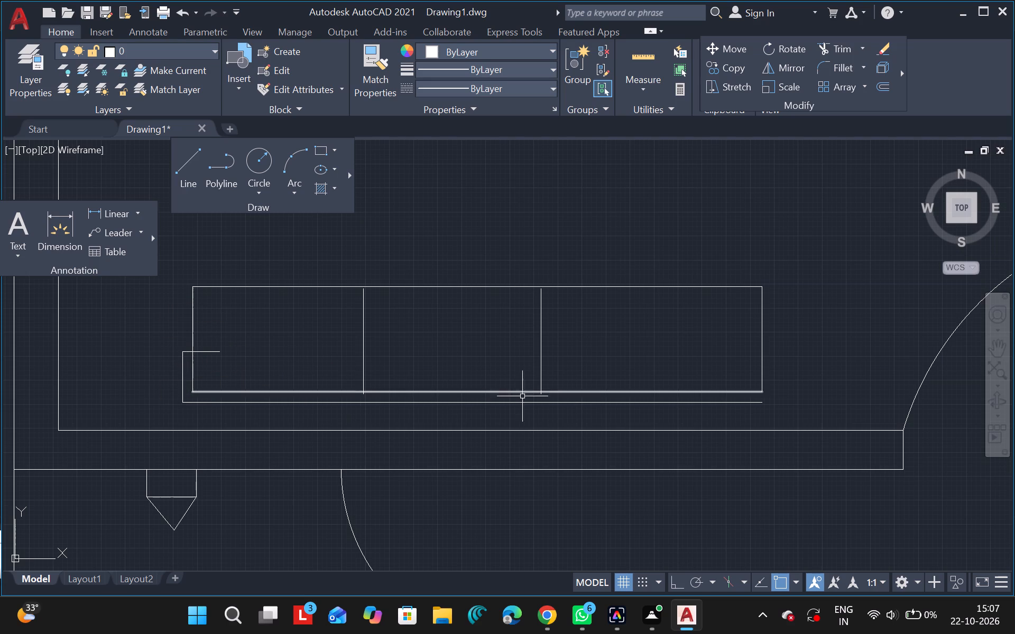
Draw the matching right armrest outline: extend the back line outward about 22 units, rise about 97 units, and return across the short side.
left_click(192, 151)
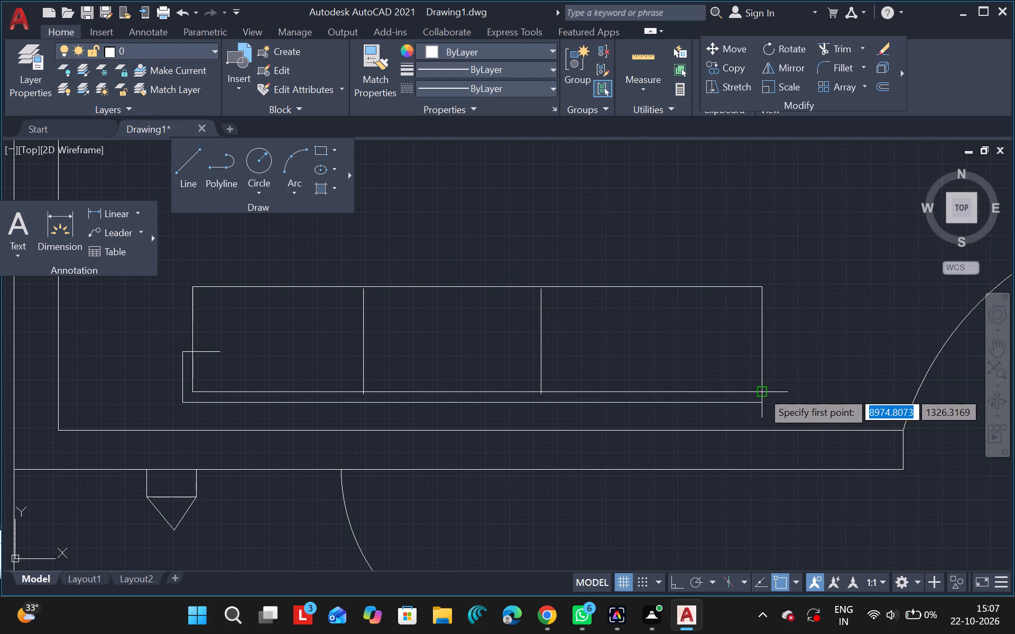
left_click_drag(761, 399, 772, 402)
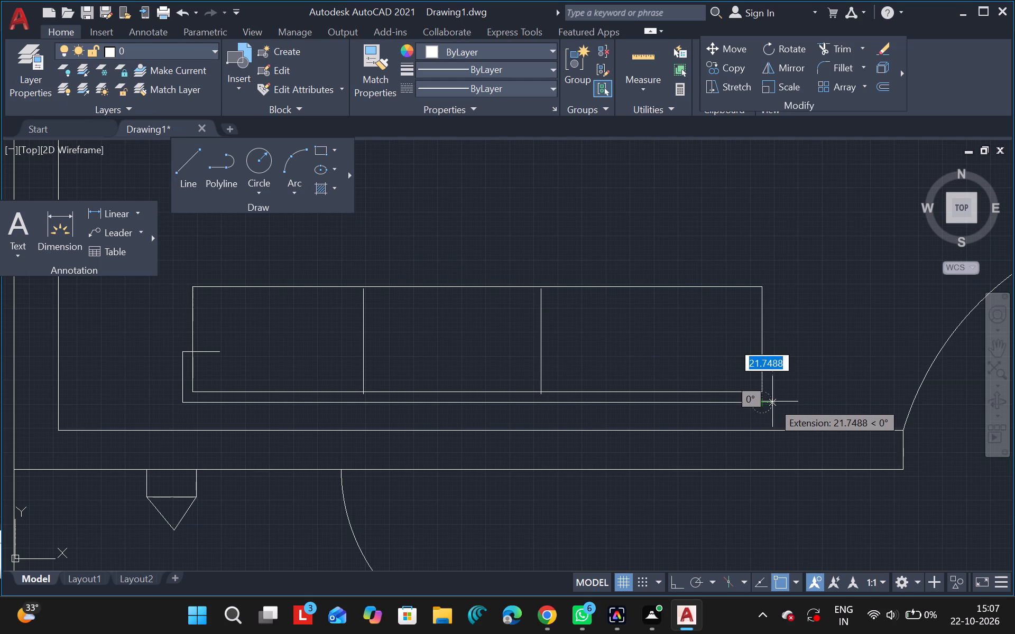
left_click_drag(772, 402, 772, 401)
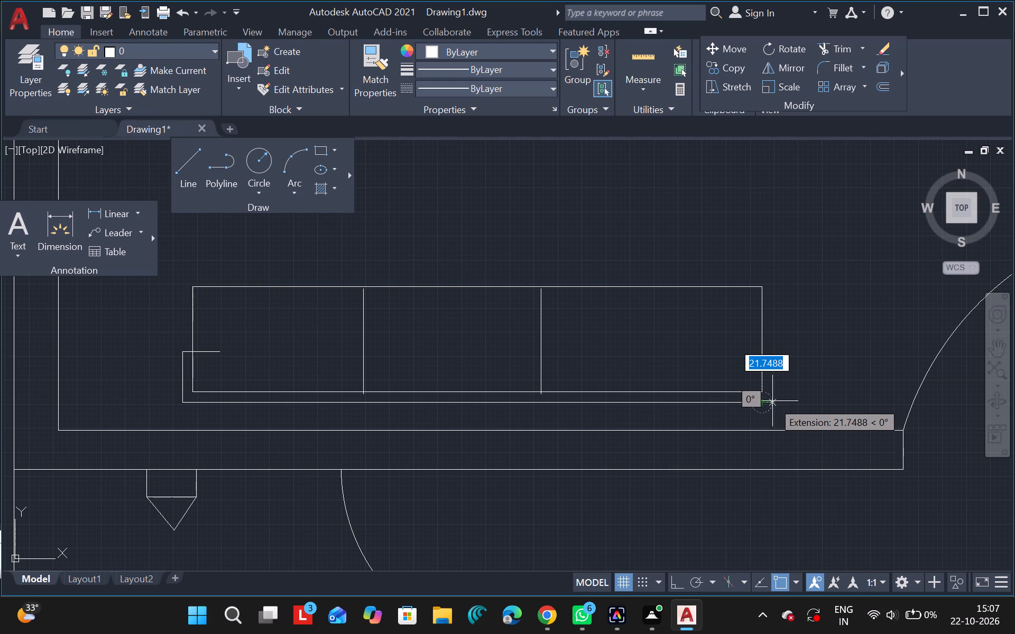
left_click_drag(772, 401, 772, 403)
left_click_drag(772, 403, 773, 353)
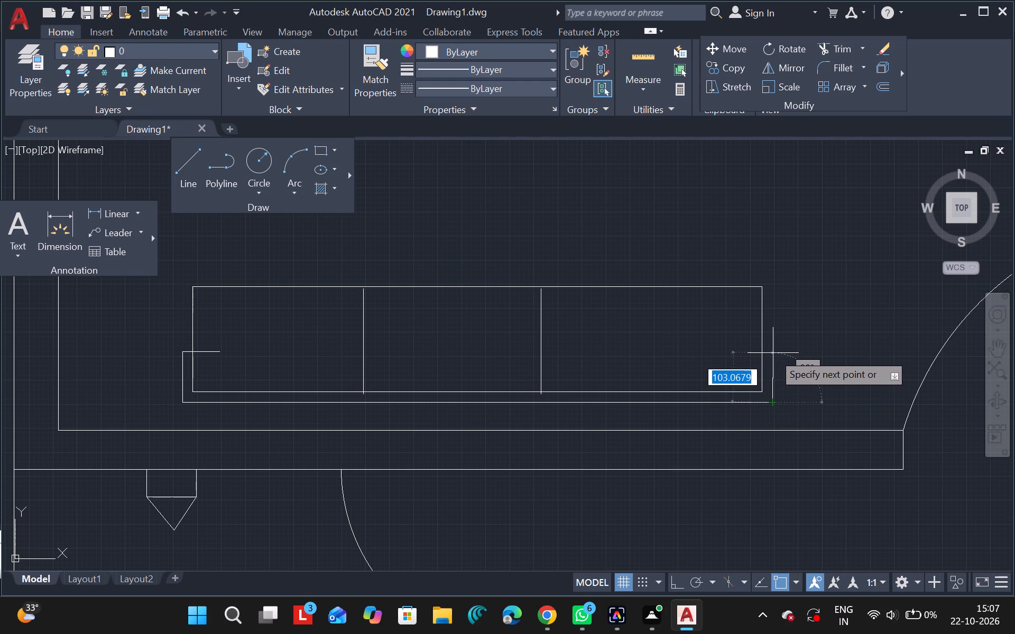
left_click_drag(773, 353, 483, 356)
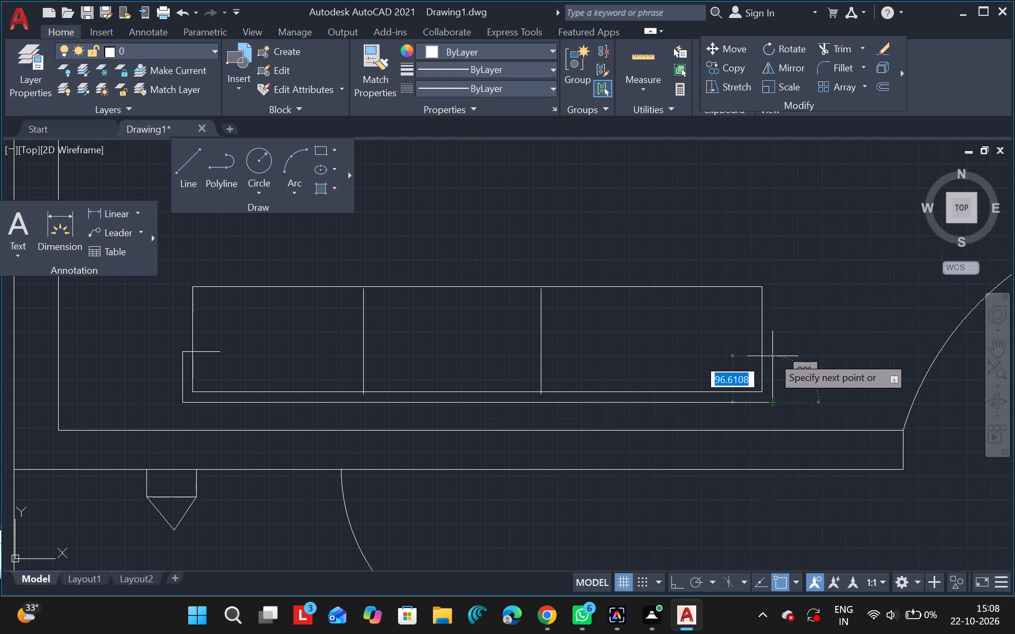
left_click_drag(772, 357, 759, 360)
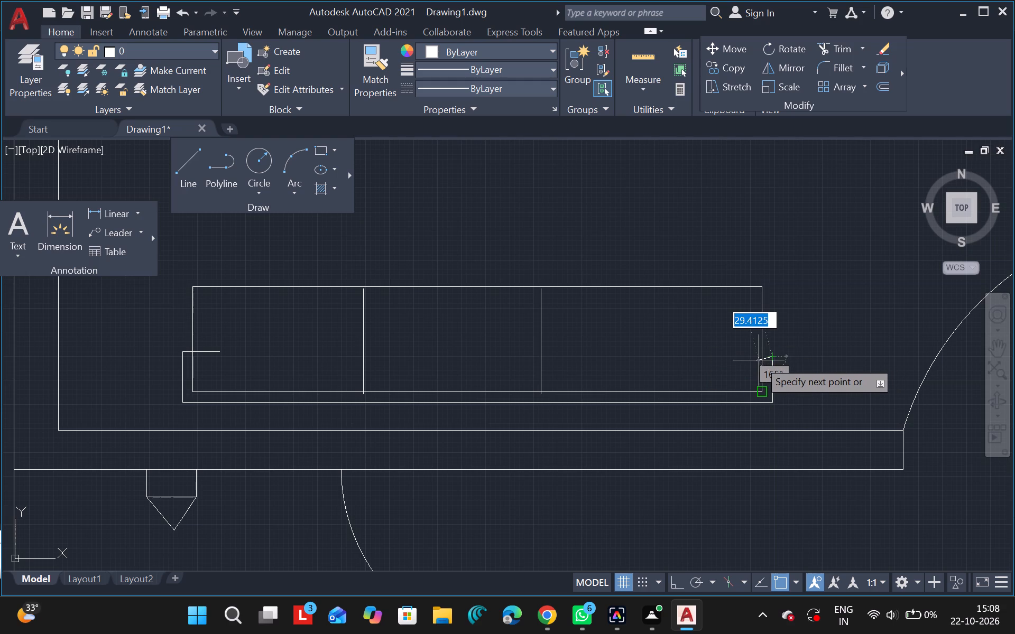
left_click_drag(759, 360, 741, 357)
left_click(741, 357)
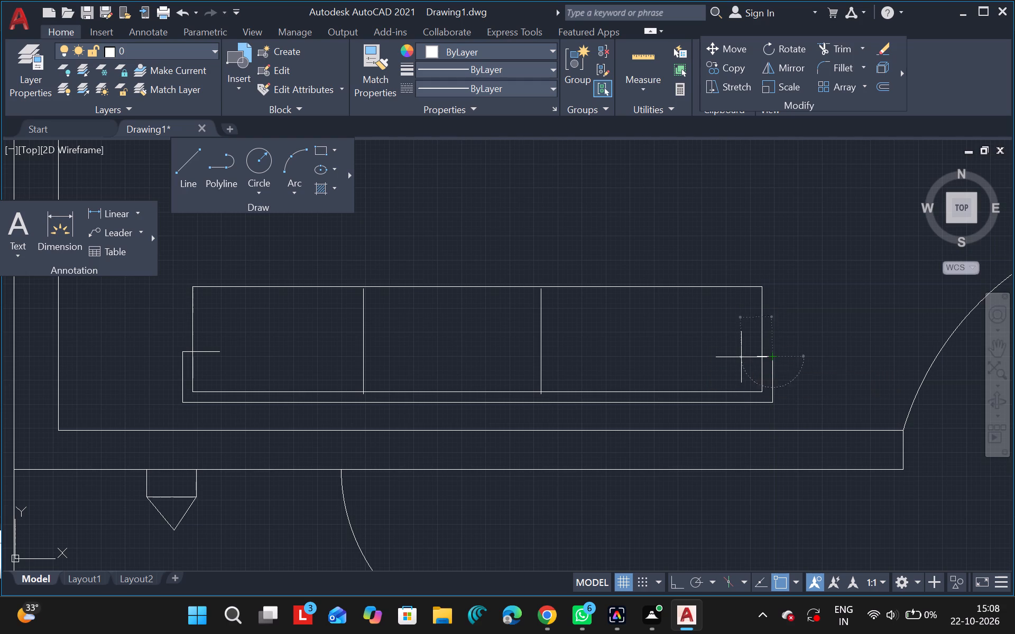
key("Escape")
Trim both armrest lines' overhangs inside the three-section rectangle.
type("tr")
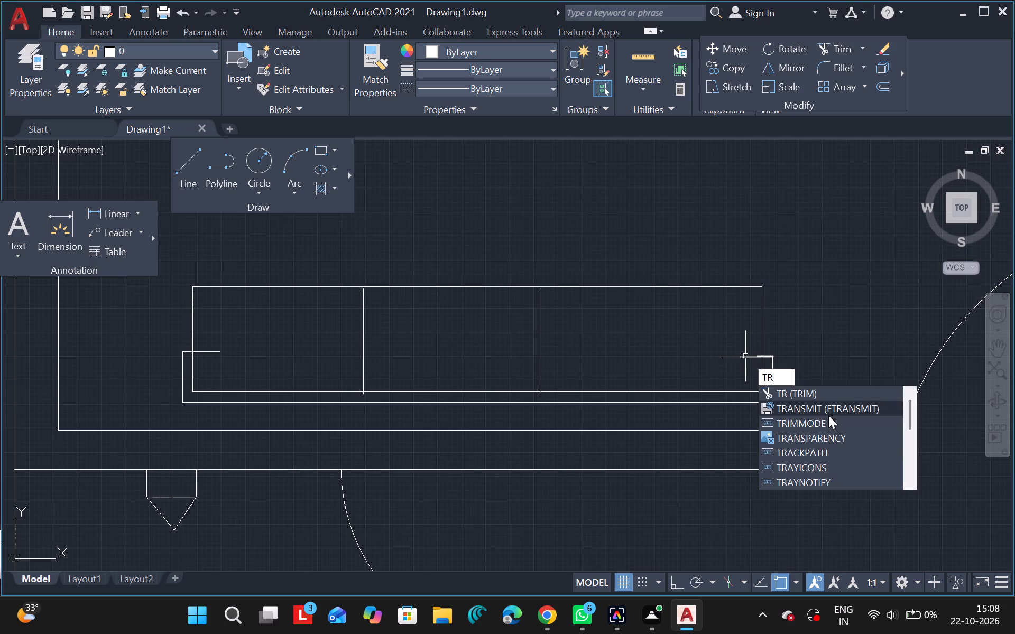
left_click_drag(799, 390, 753, 358)
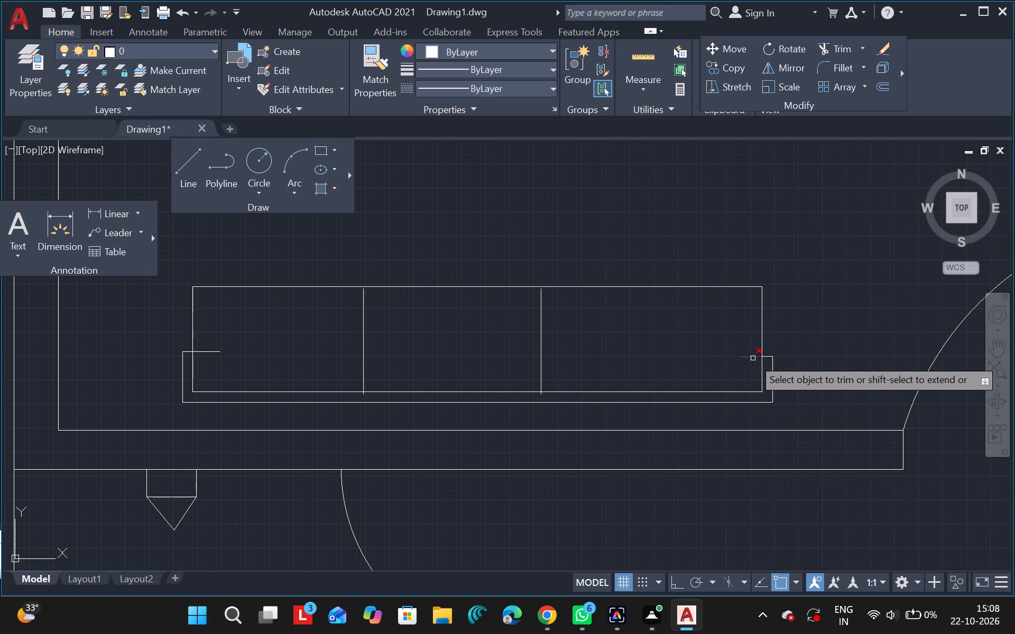
left_click(753, 358)
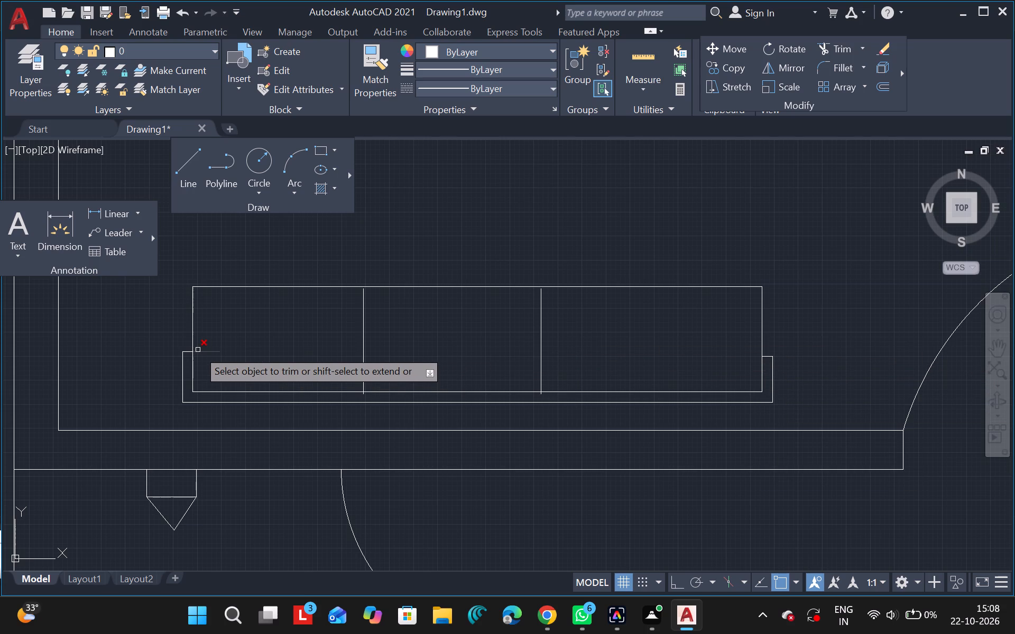
left_click(198, 350)
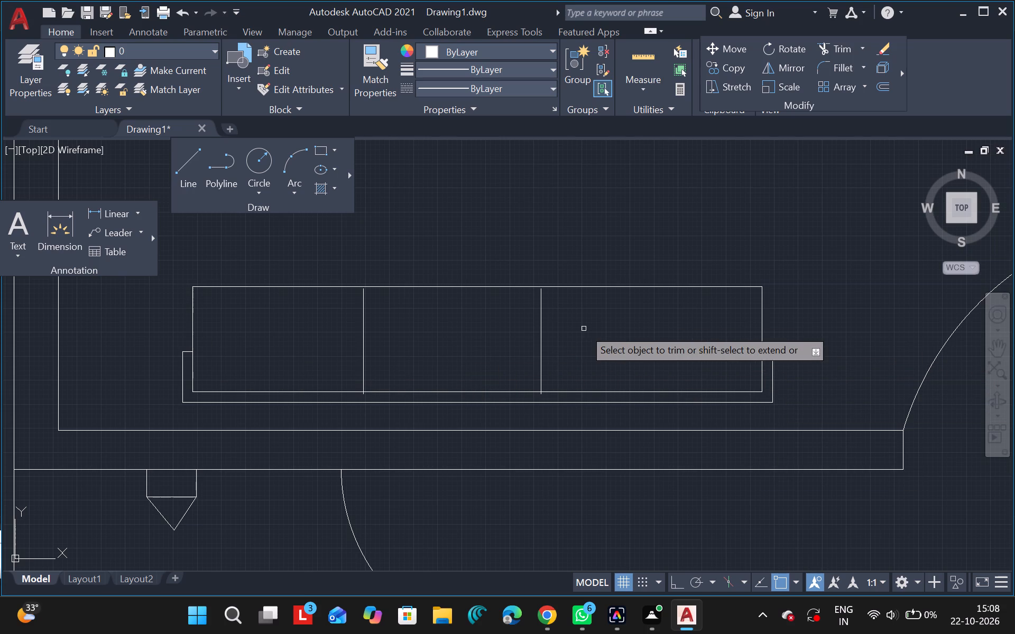
key("Escape")
Trim away both short-side segments between the two-section rectangle and the parallel line on its left.
scroll(630, 344, "down", 2, "ctrl")
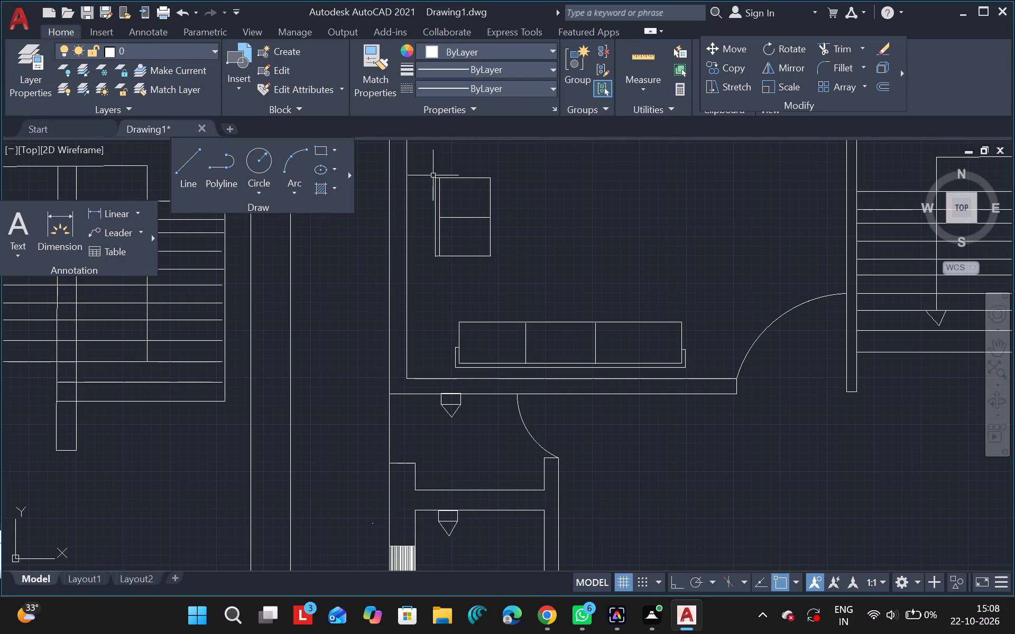
scroll(444, 178, "up", 3, "ctrl")
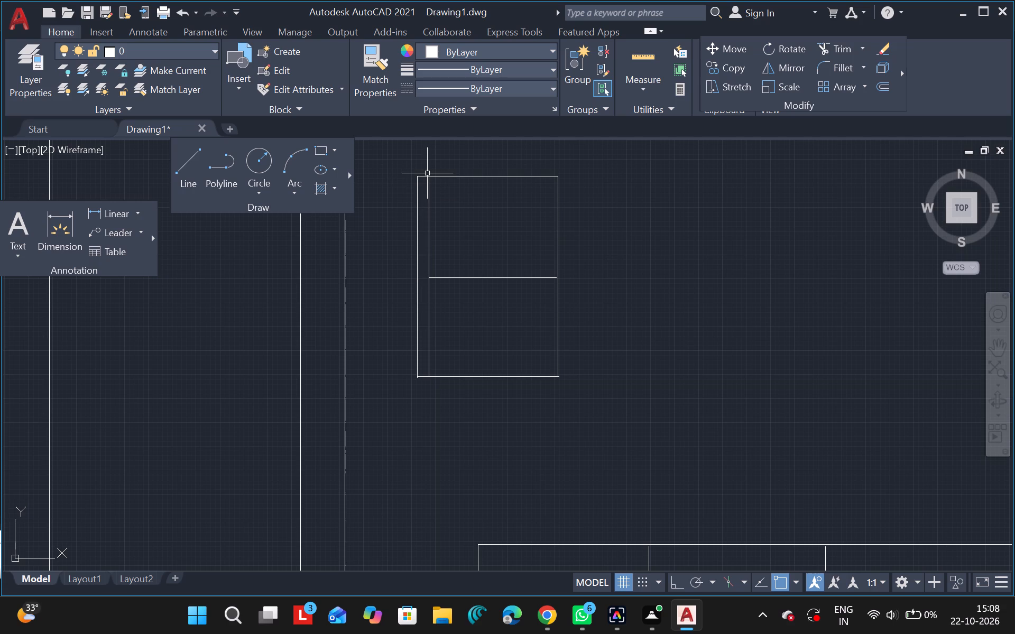
type("tr")
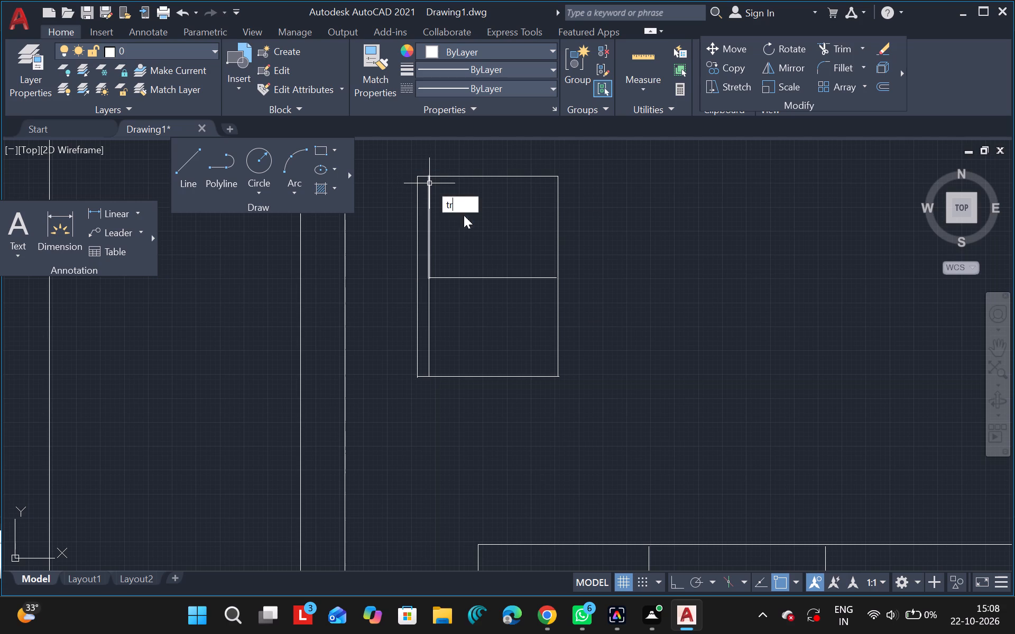
left_click(471, 221)
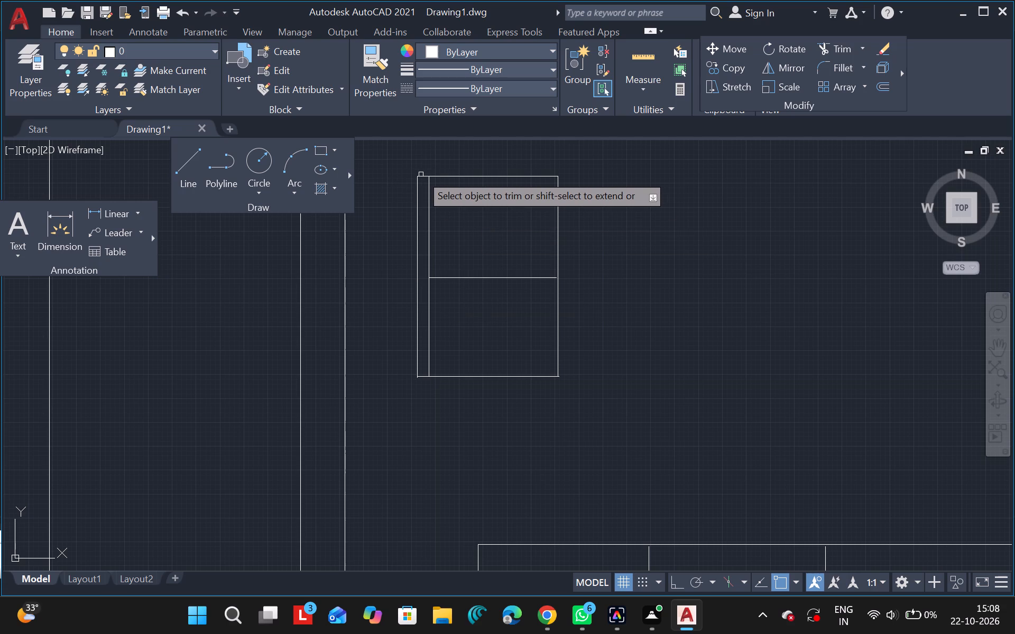
left_click_drag(421, 175, 425, 327)
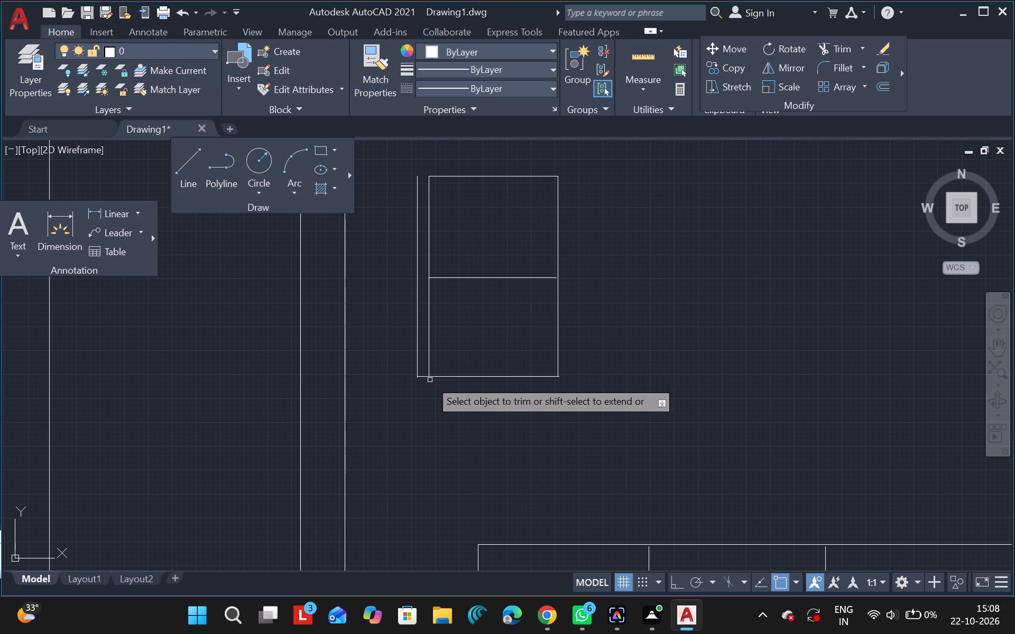
left_click_drag(425, 375, 426, 398)
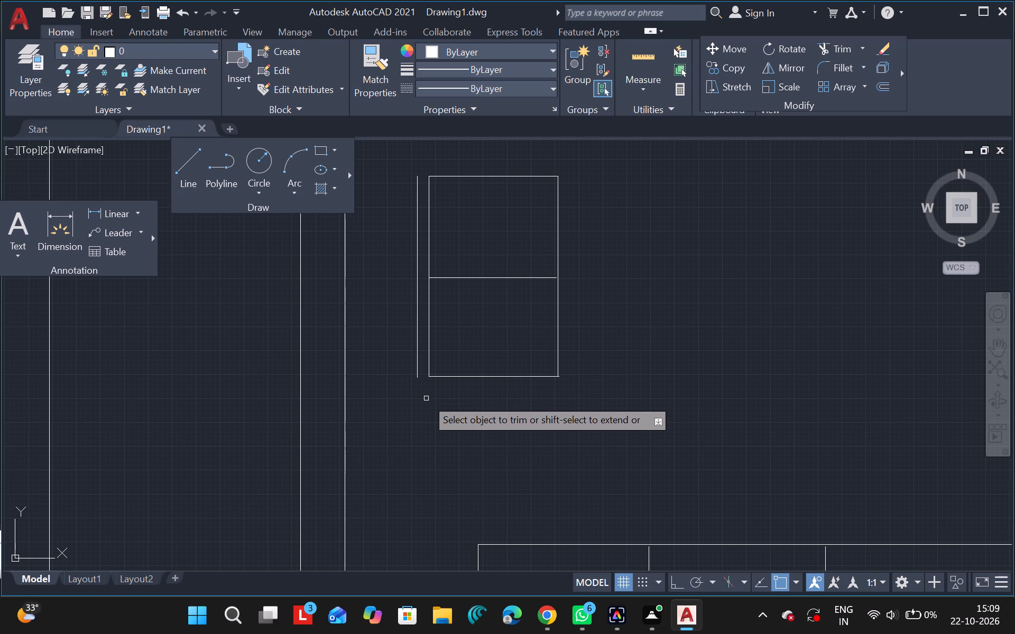
key("Escape")
left_click(426, 398)
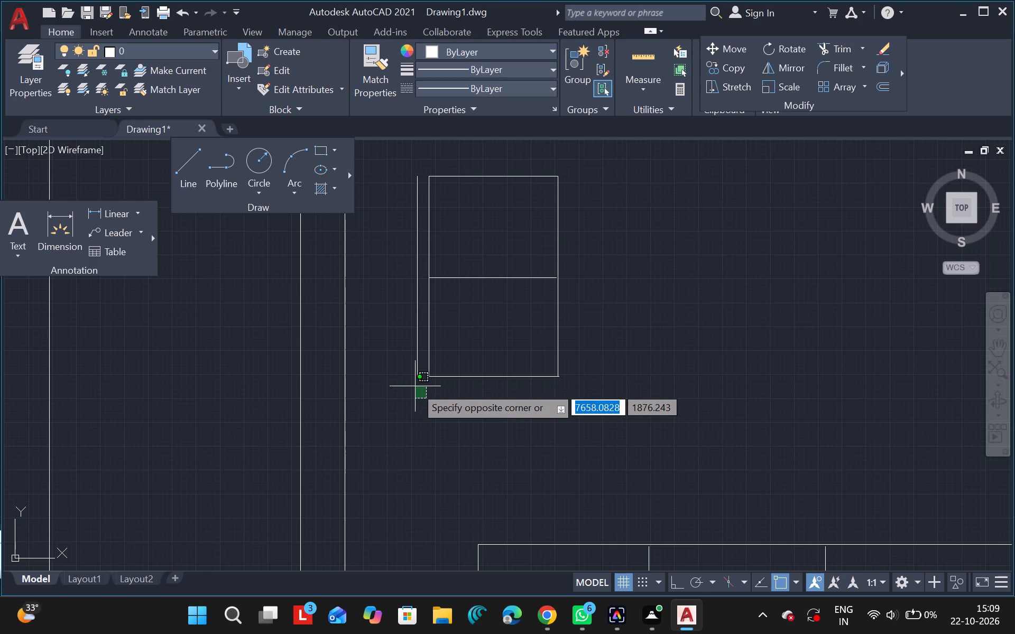
key("Escape")
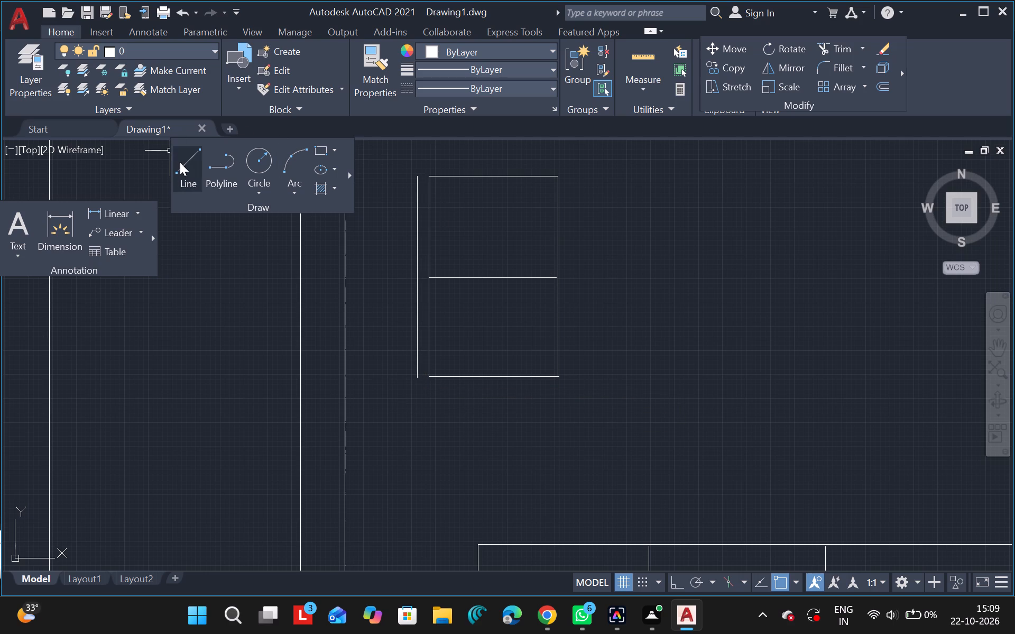
Draw the two-section sofa's lower armrest outline: extend the back line down about 29 units, across about 95 and up about 119.
left_click(182, 166)
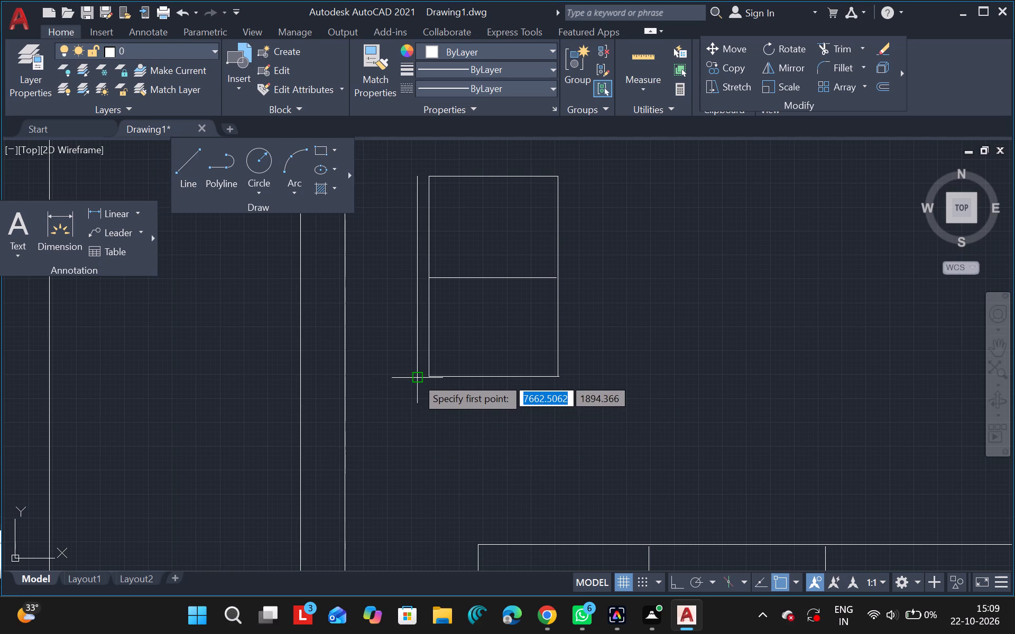
left_click_drag(421, 375, 420, 391)
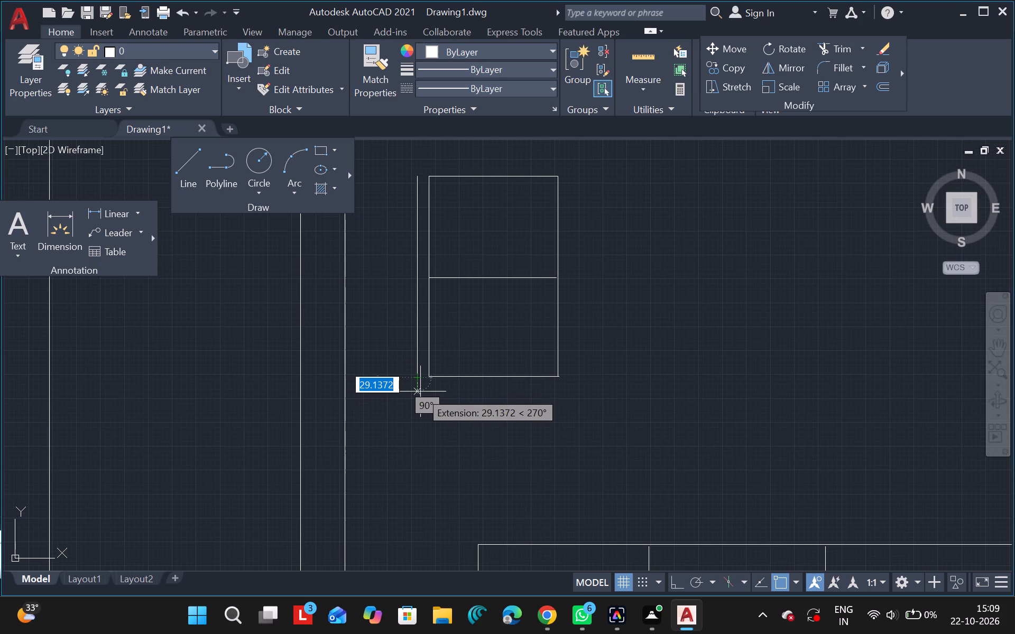
left_click_drag(420, 391, 420, 391)
left_click_drag(420, 391, 423, 392)
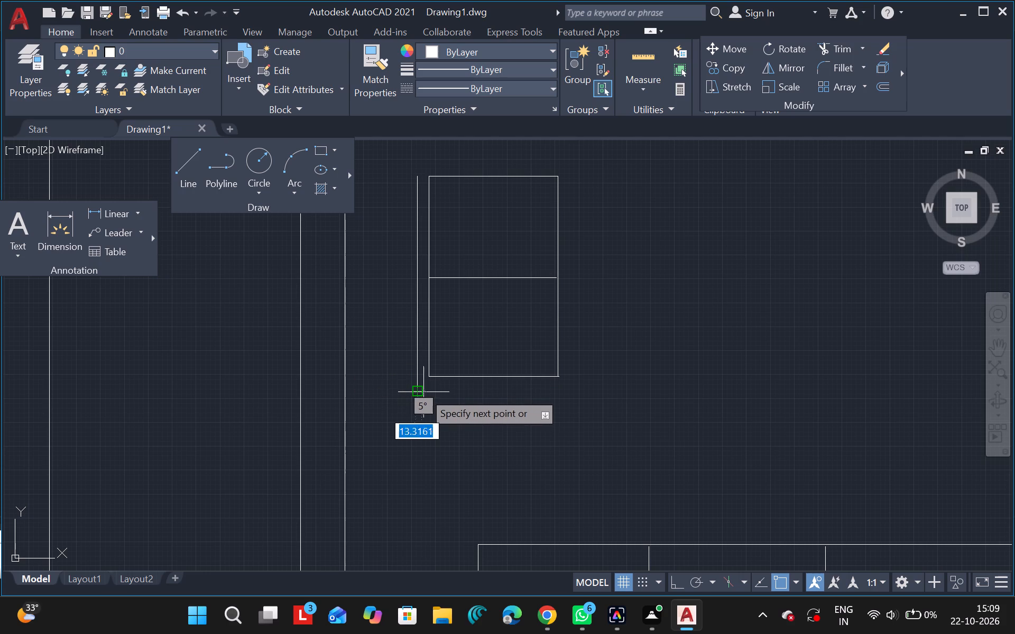
left_click_drag(423, 392, 460, 404)
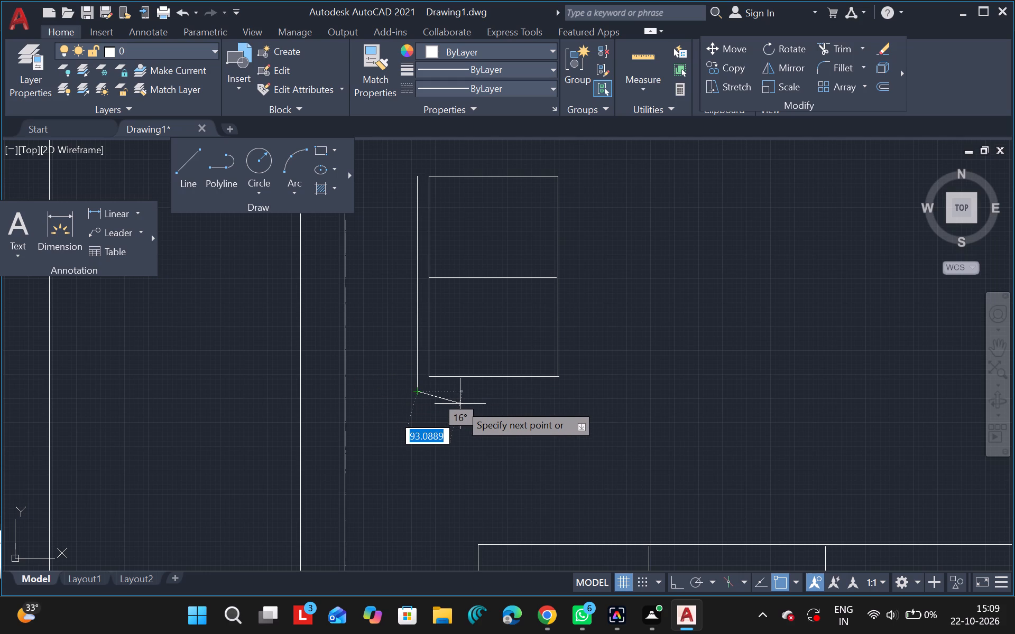
key("ctrl+z")
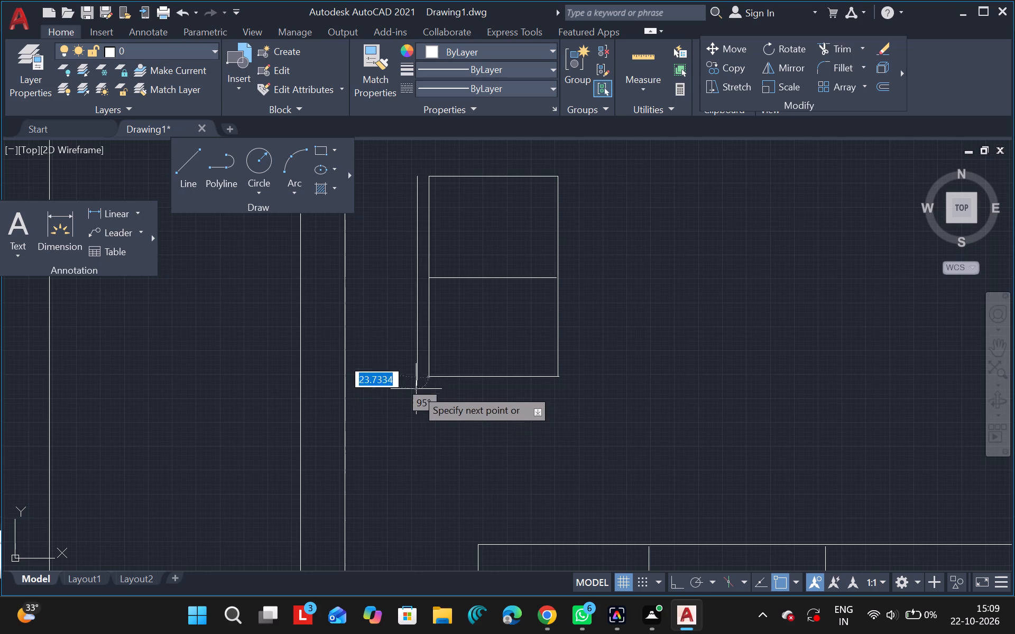
left_click_drag(416, 391, 419, 391)
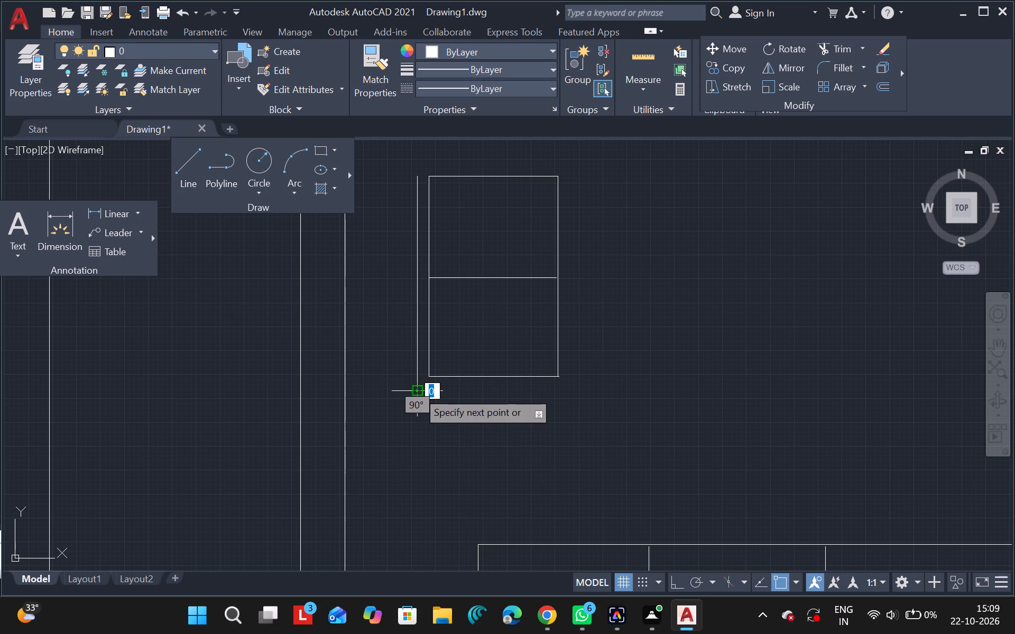
left_click_drag(419, 391, 460, 391)
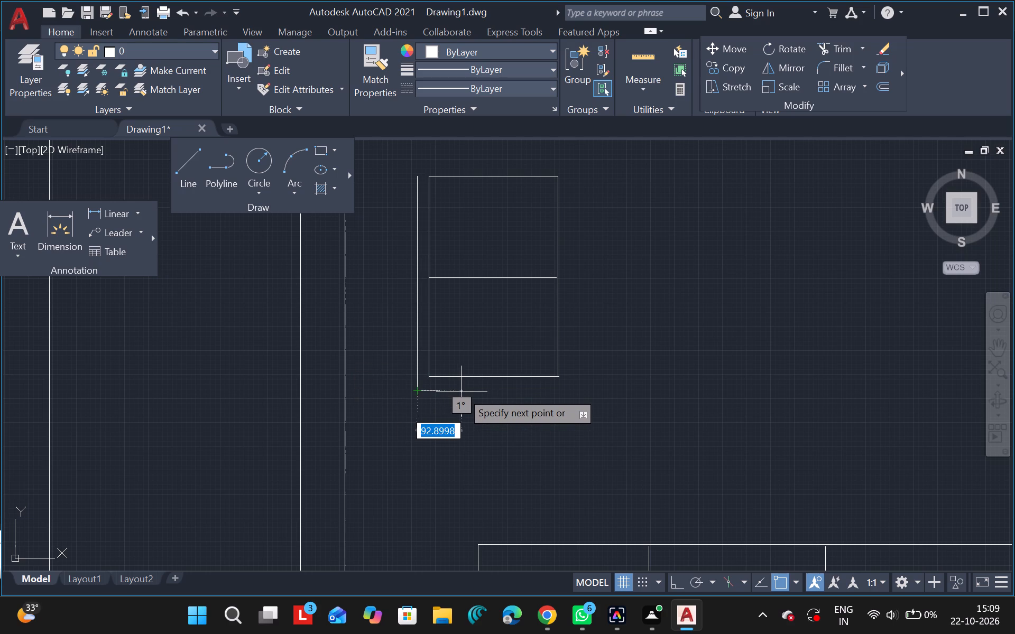
left_click(462, 391)
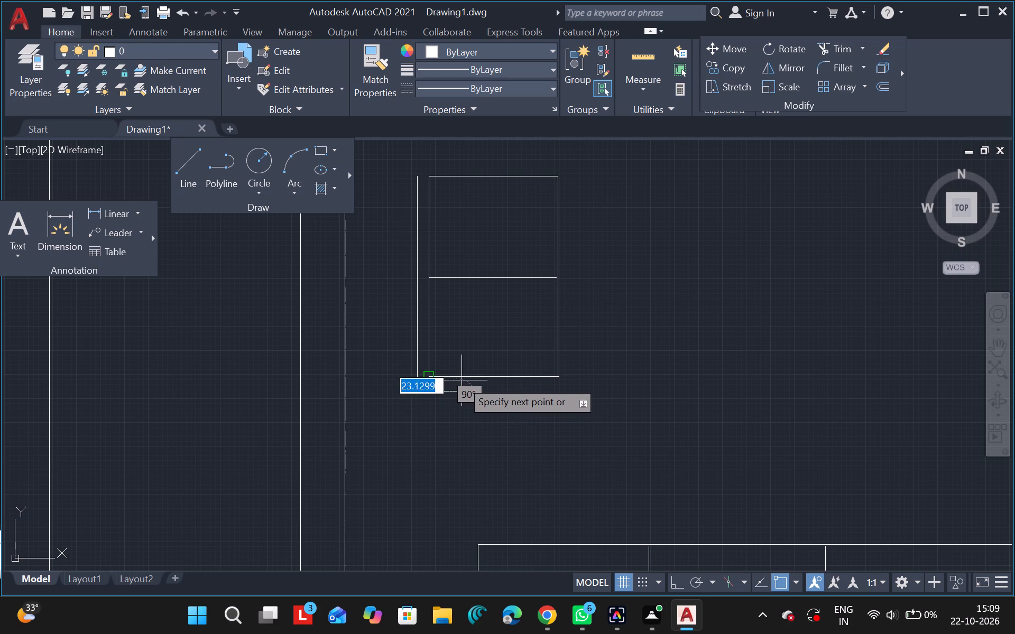
left_click(462, 380)
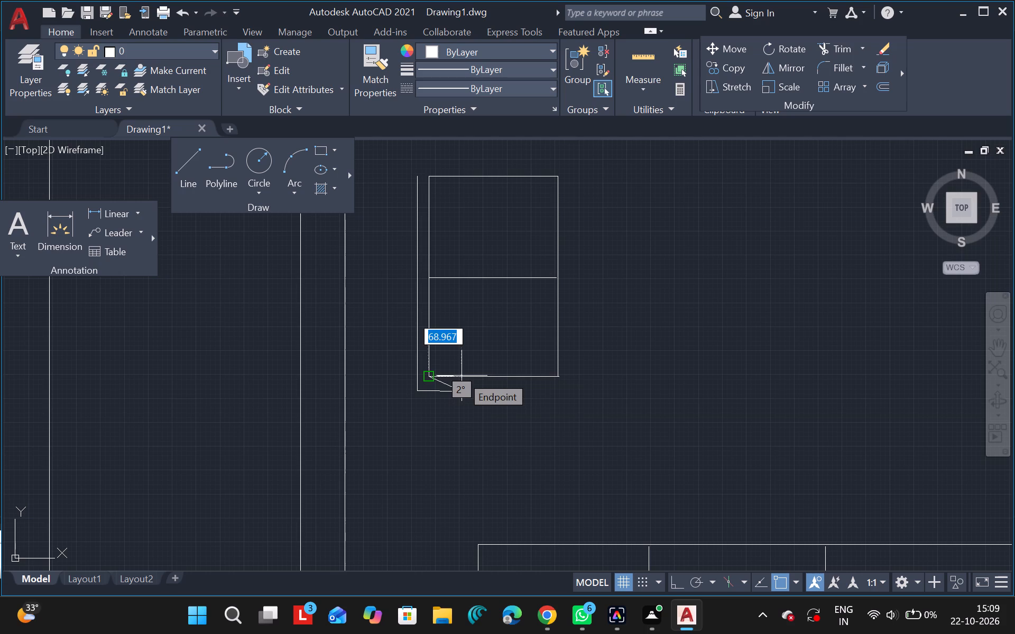
key("ctrl+z")
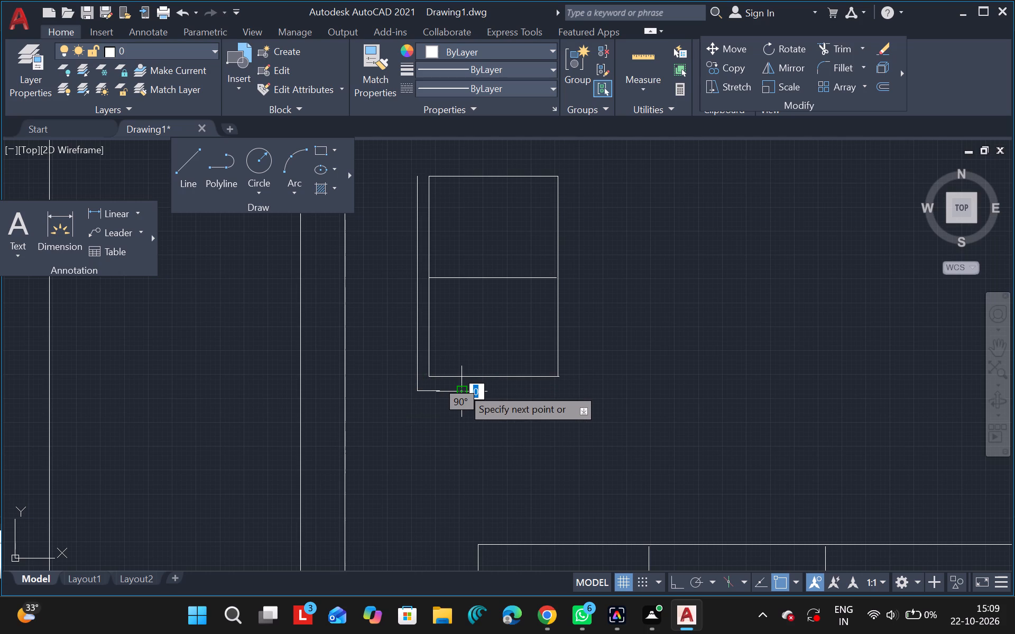
key("ctrl+z")
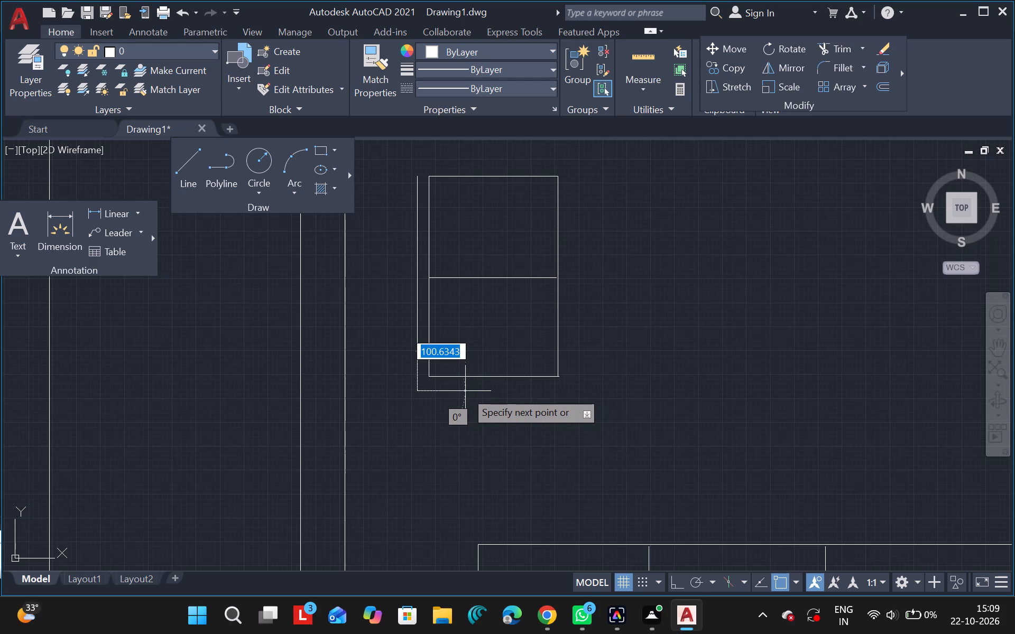
left_click_drag(463, 391, 460, 371)
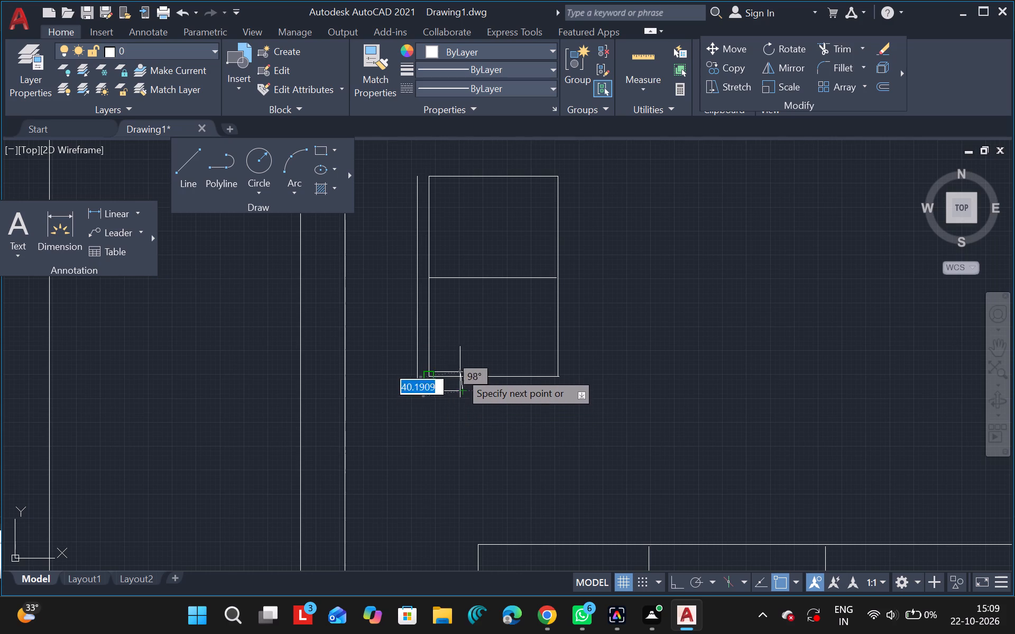
left_click_drag(460, 371, 461, 363)
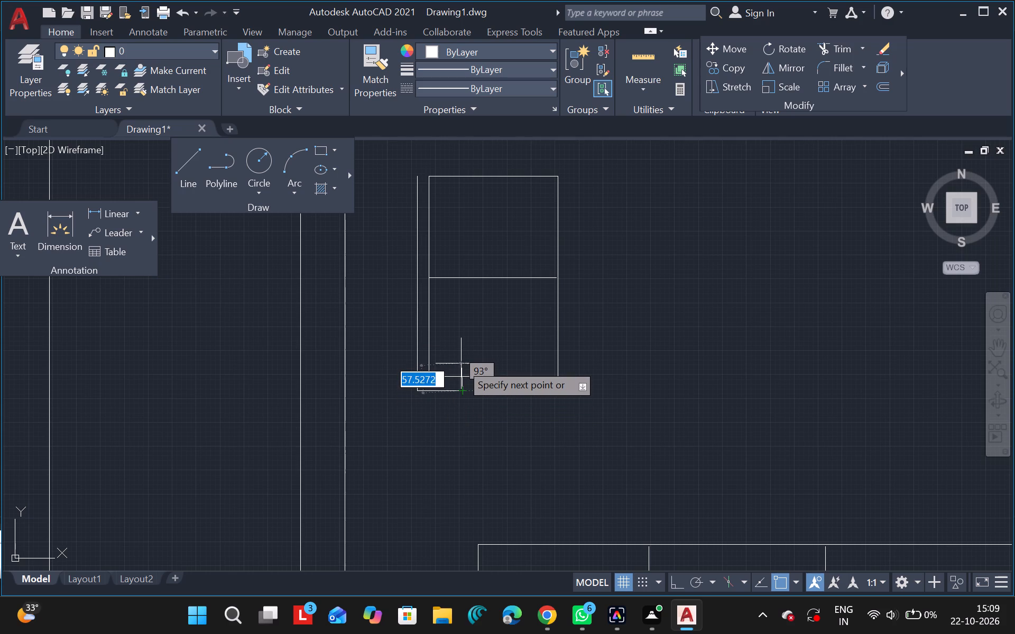
left_click_drag(461, 363, 463, 348)
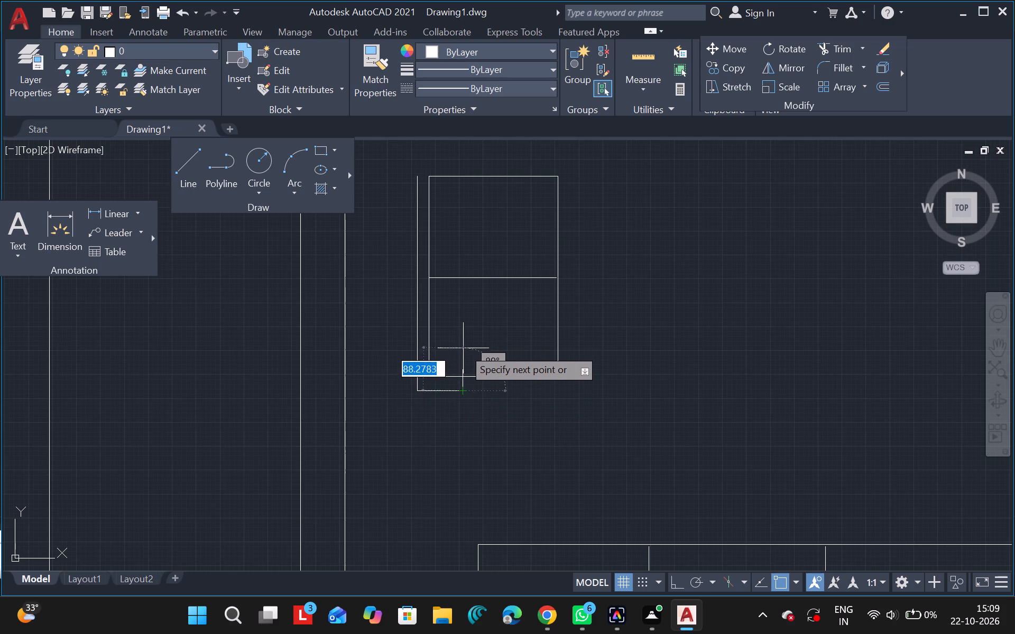
left_click_drag(463, 348, 462, 334)
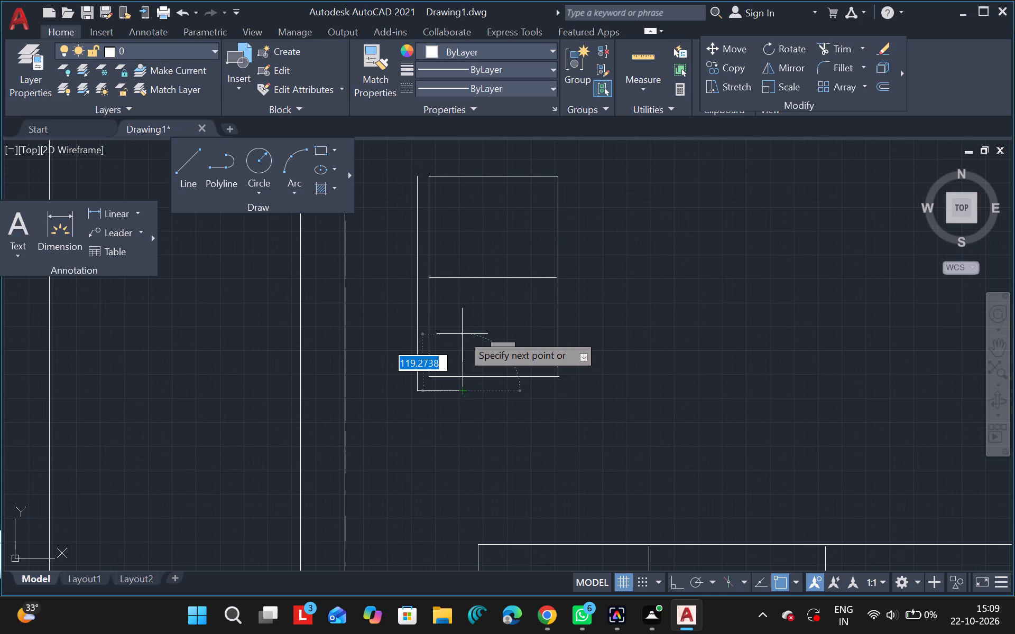
left_click(463, 334)
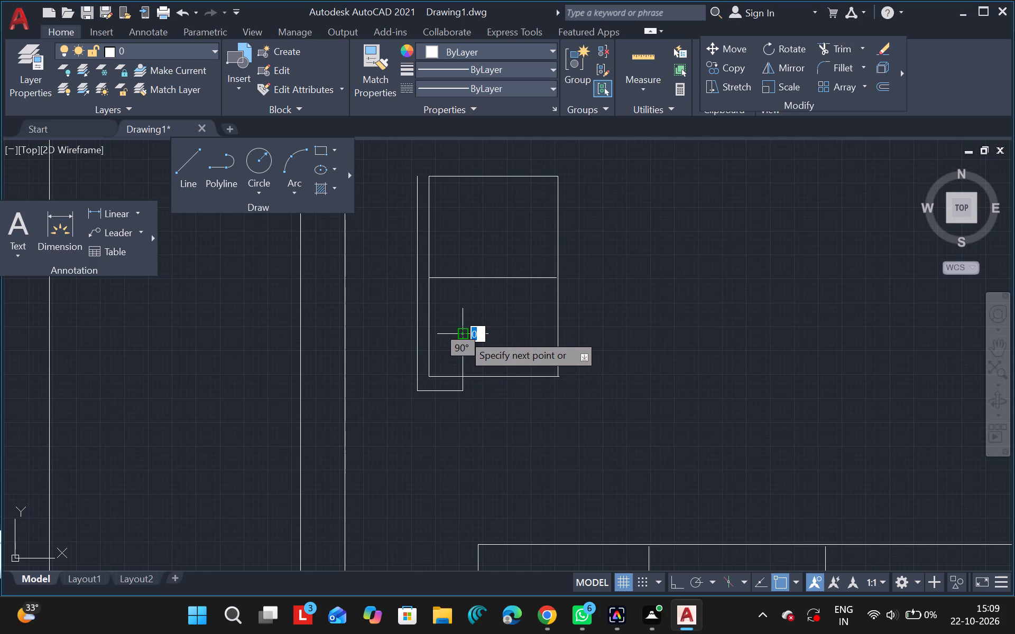
key("Escape")
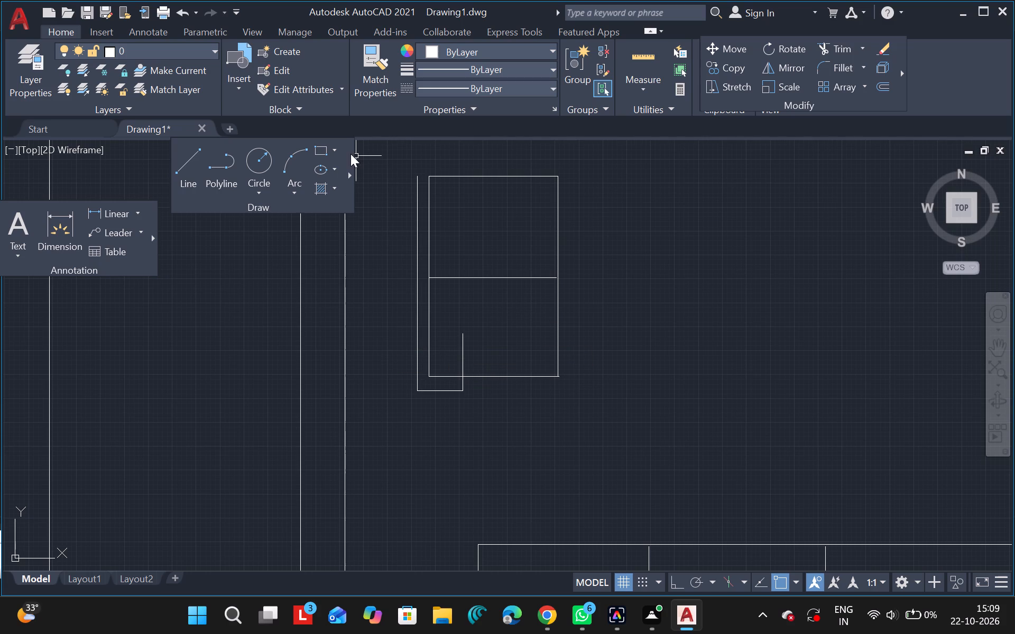
Draw the matching upper armrest outline: extend the back line up about 28 units, across about 95 and down about 101.
left_click(197, 165)
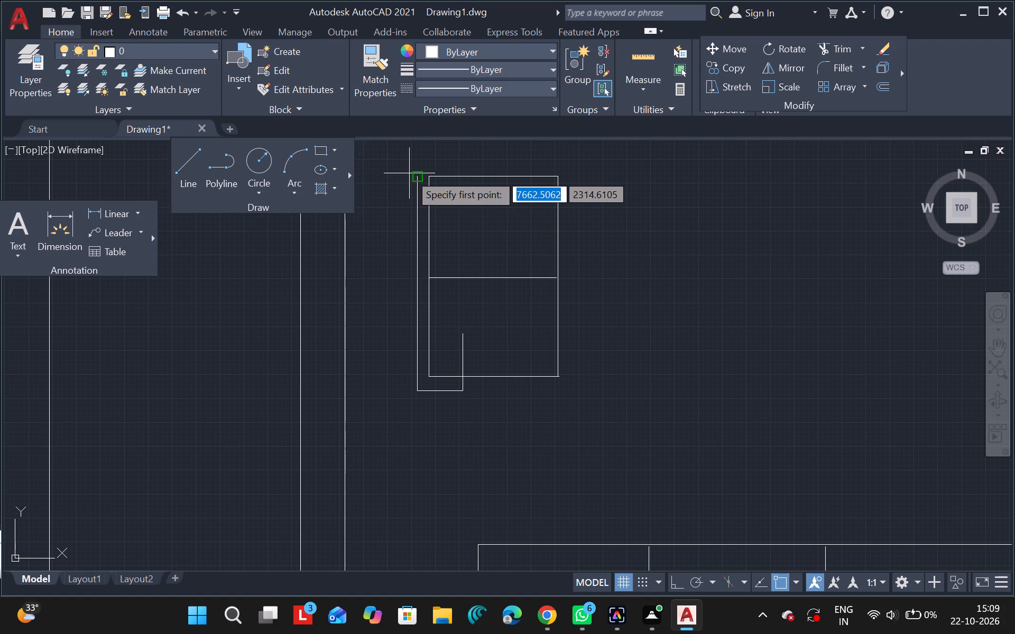
left_click_drag(414, 175, 418, 152)
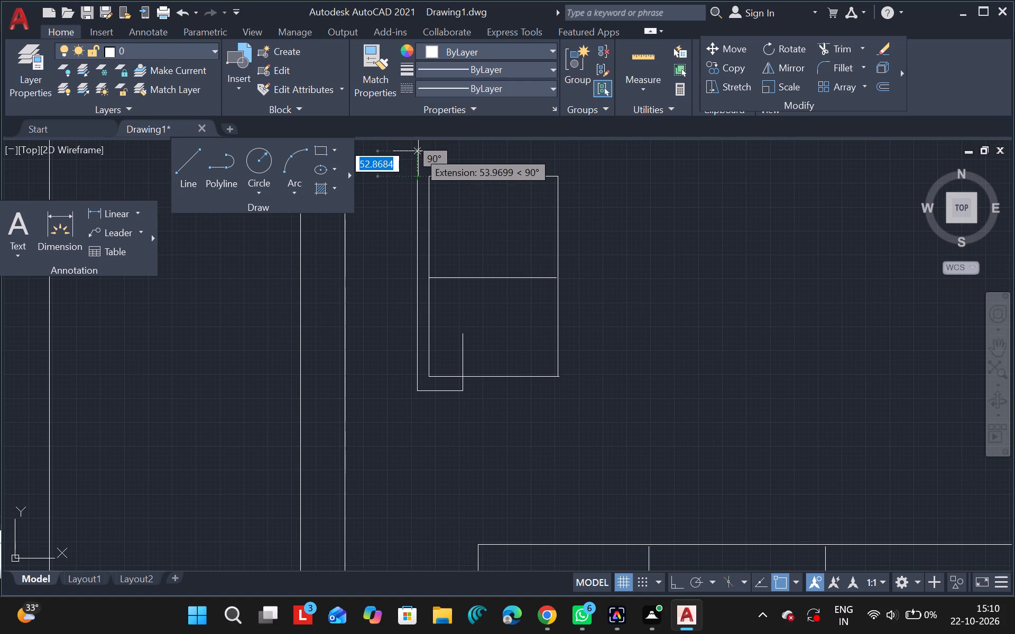
left_click_drag(418, 152, 417, 163)
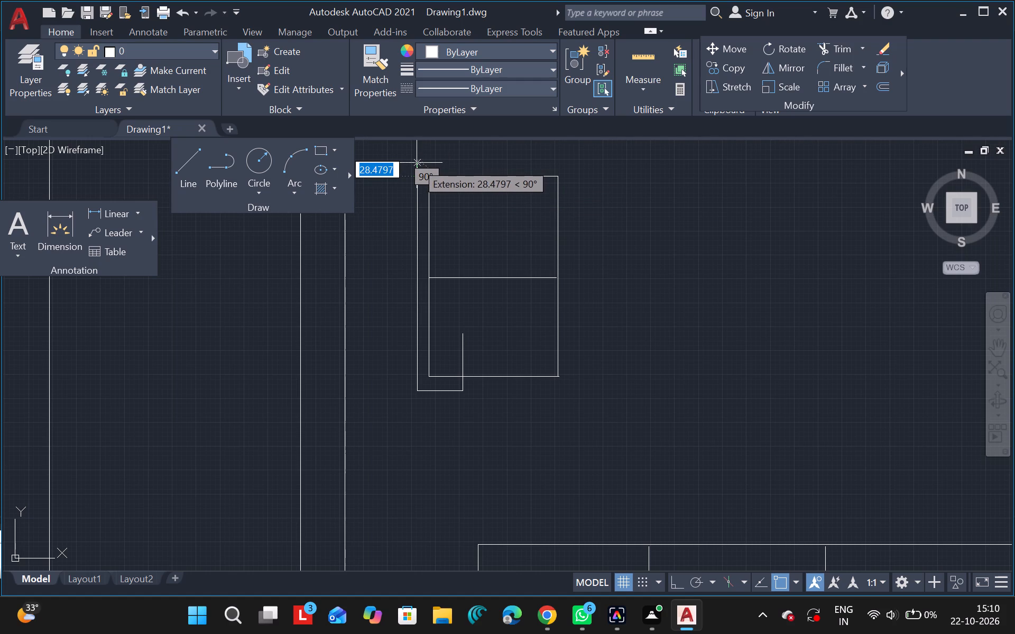
left_click_drag(417, 163, 418, 163)
left_click_drag(418, 163, 454, 166)
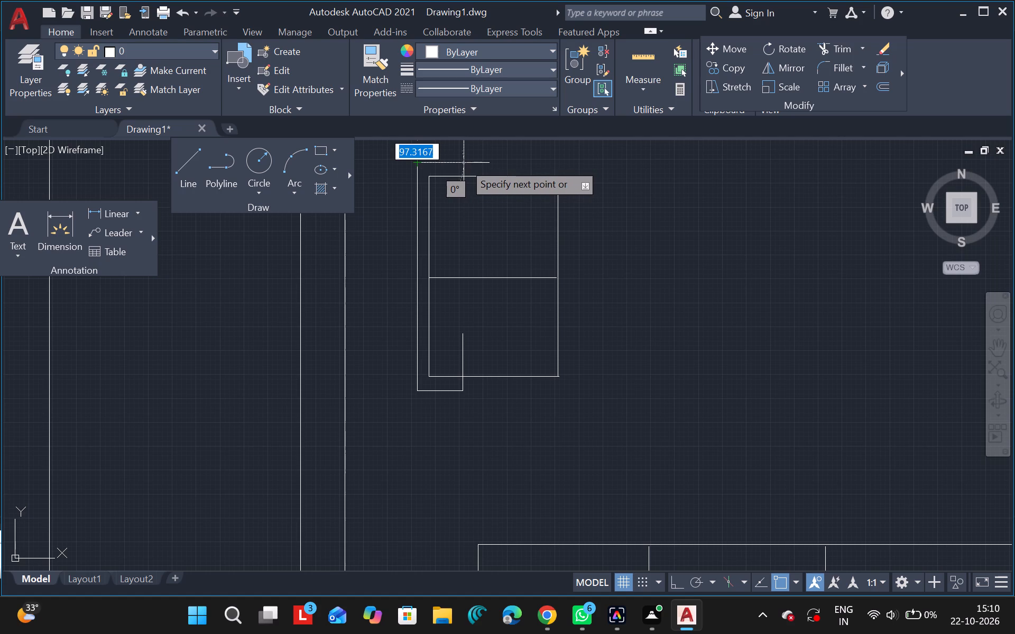
left_click_drag(462, 163, 462, 173)
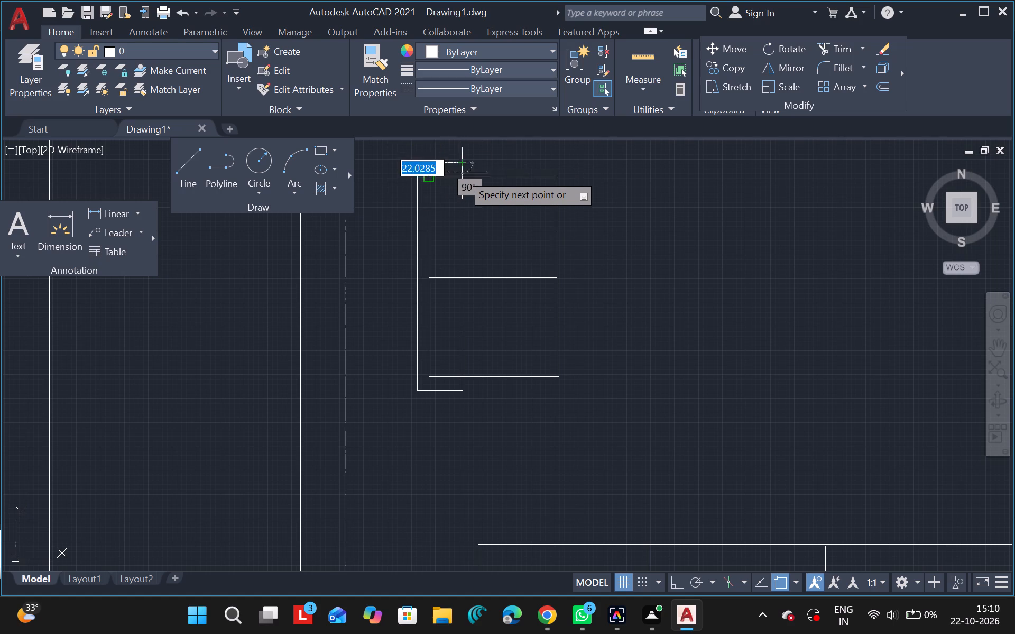
left_click_drag(462, 173, 462, 211)
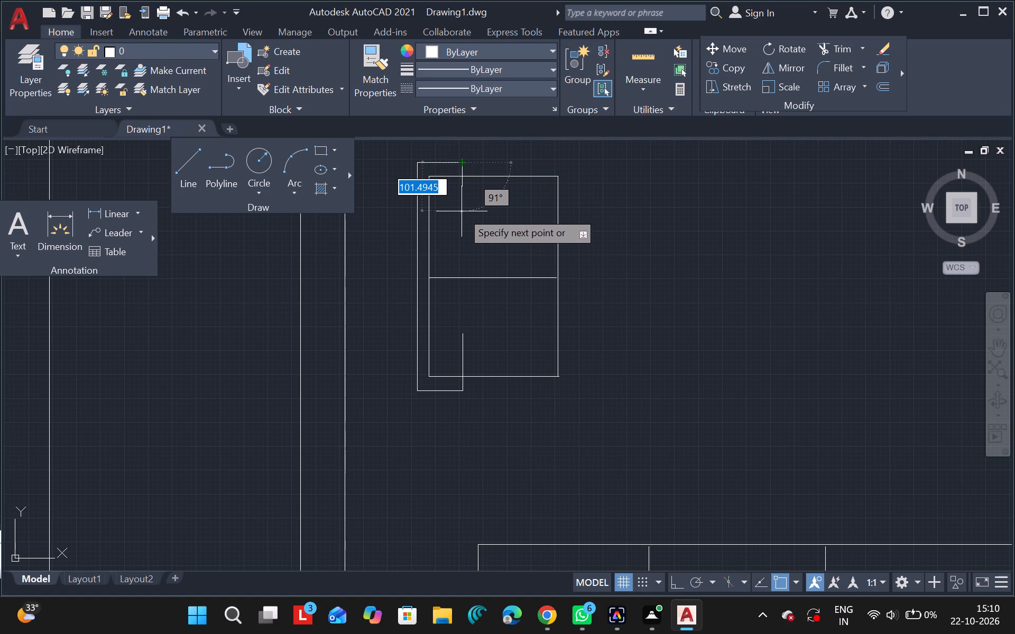
left_click_drag(462, 211, 463, 211)
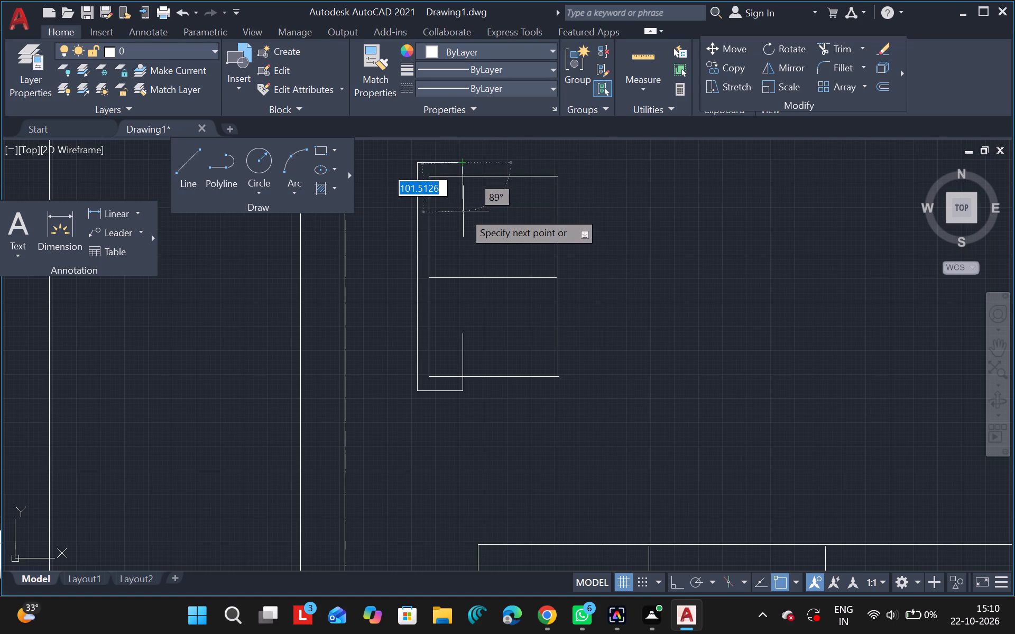
left_click_drag(463, 211, 462, 211)
left_click(462, 211)
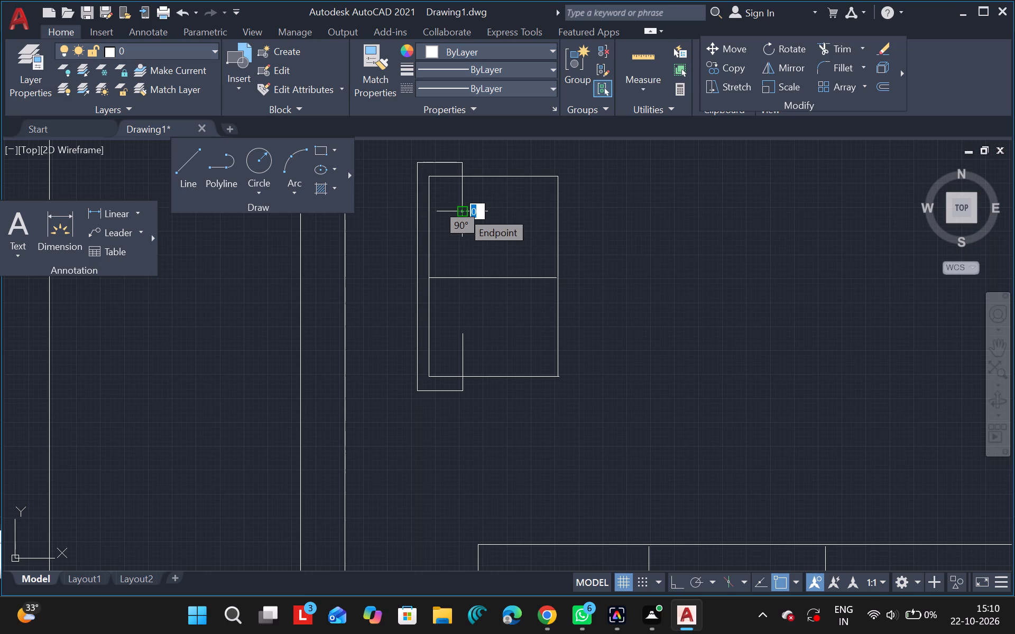
key("Escape")
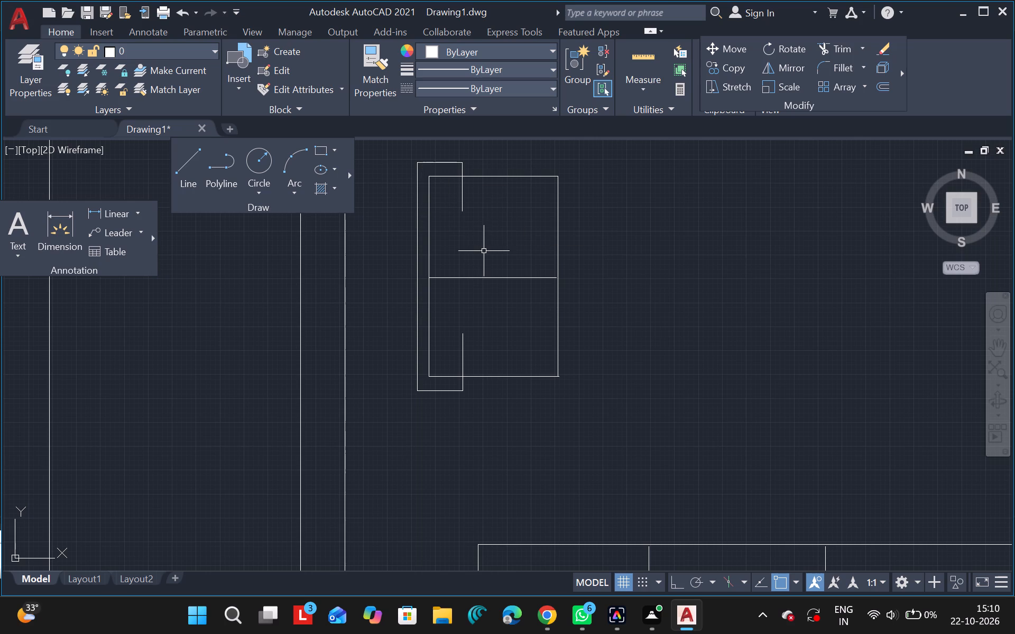
Trim both armrest lines' overhangs inside the two-section rectangle.
type("tr")
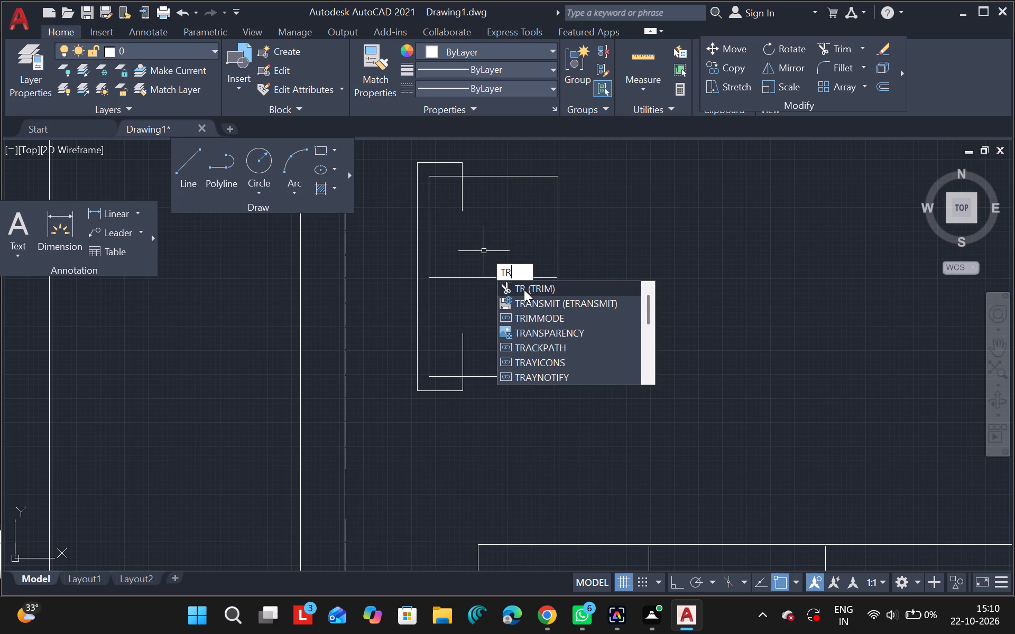
left_click(524, 290)
left_click_drag(463, 348, 478, 169)
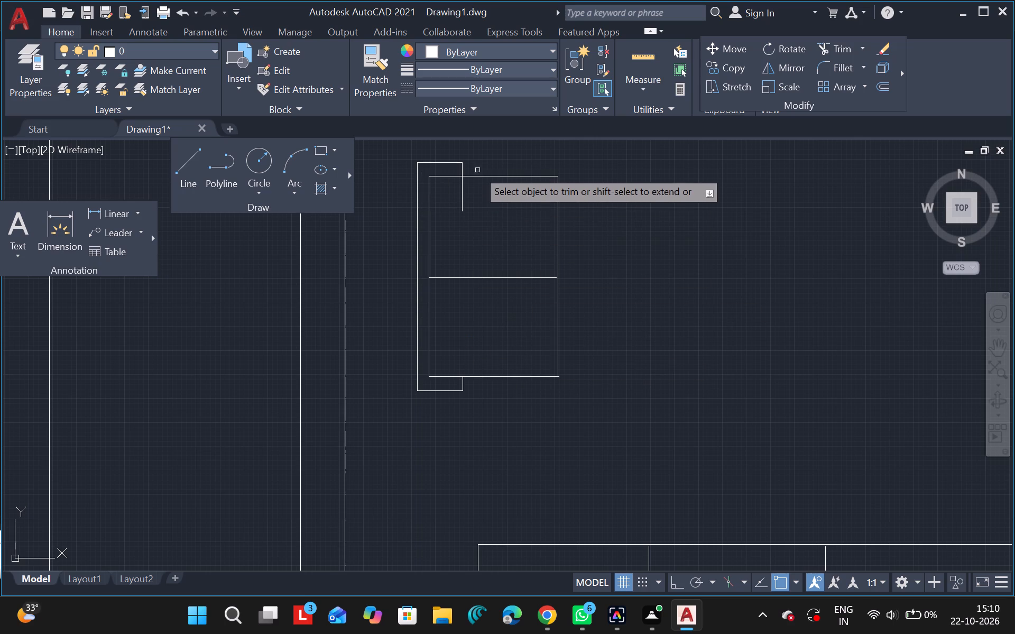
left_click_drag(478, 169, 462, 194)
left_click(462, 194)
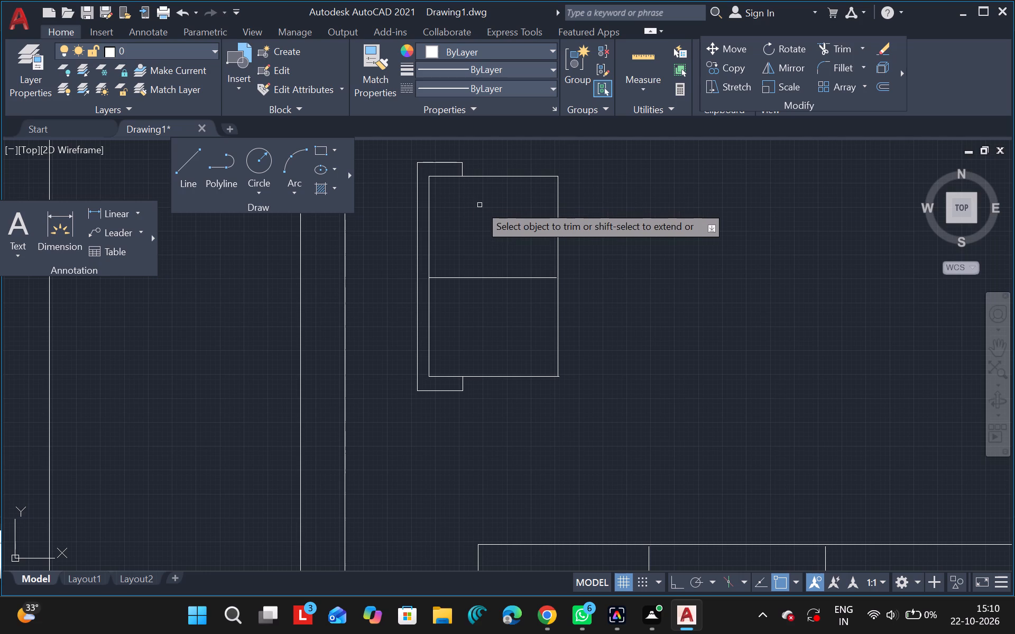
key("Escape")
Review the furnished room with both sofas and compare the two complete floor plans side by side.
scroll(606, 292, "down", 2, "ctrl")
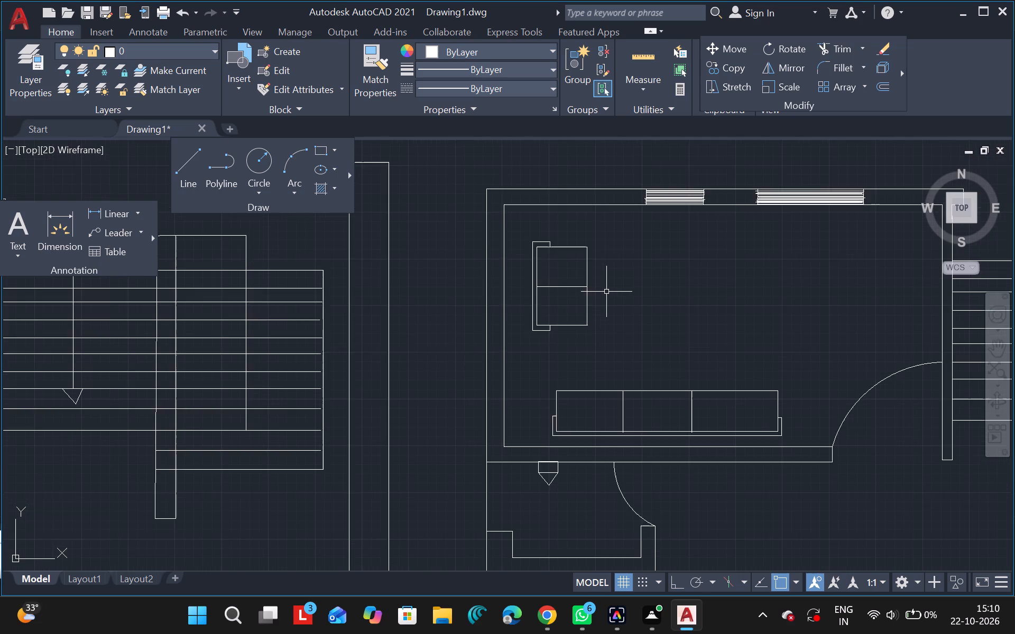
scroll(606, 292, "down", 1, "ctrl")
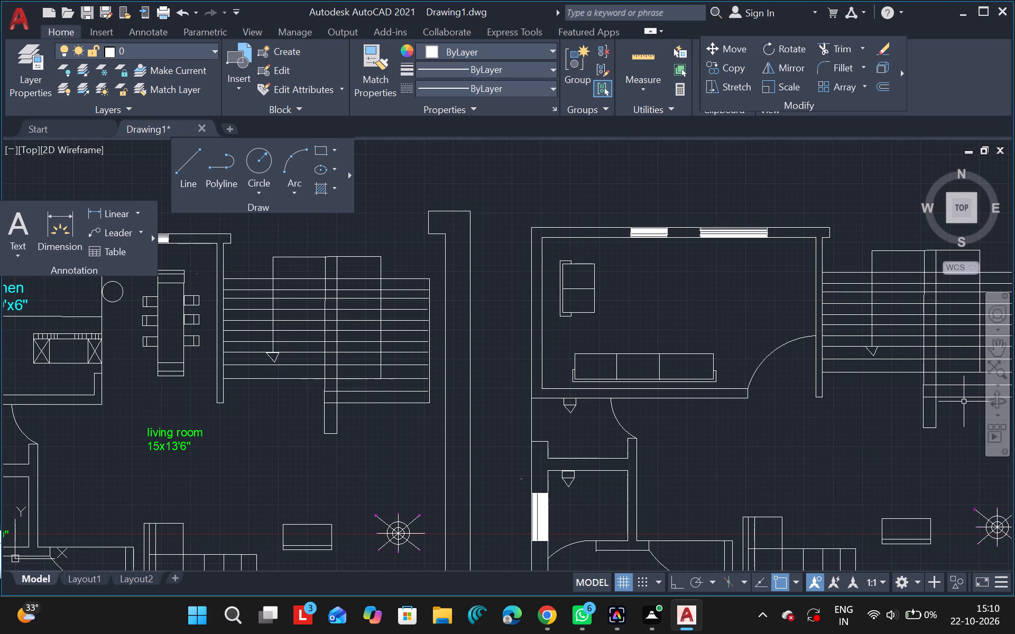
left_click(997, 348)
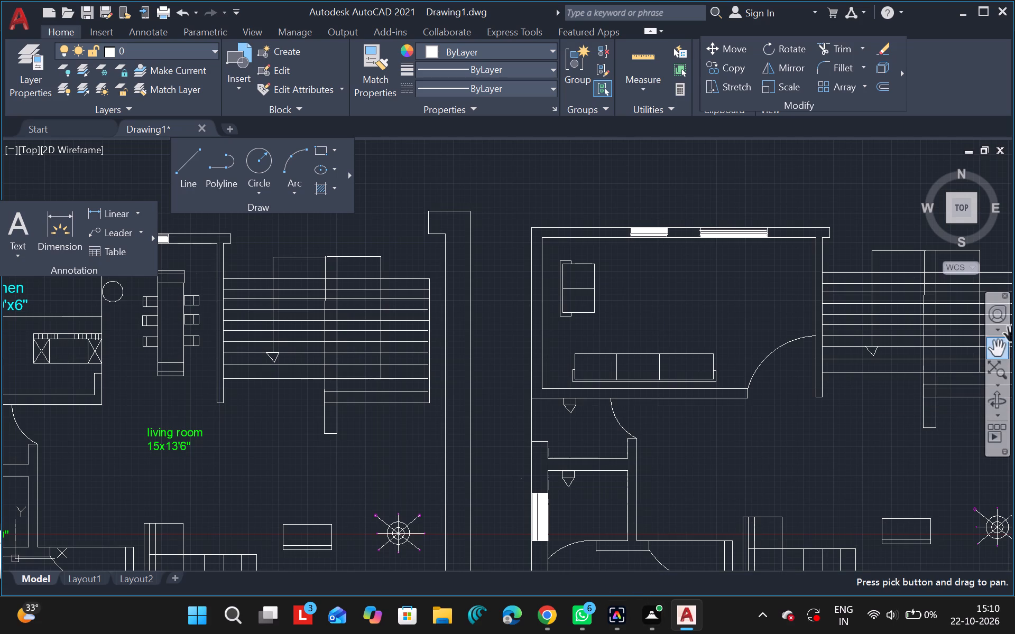
left_click_drag(752, 305, 687, 248)
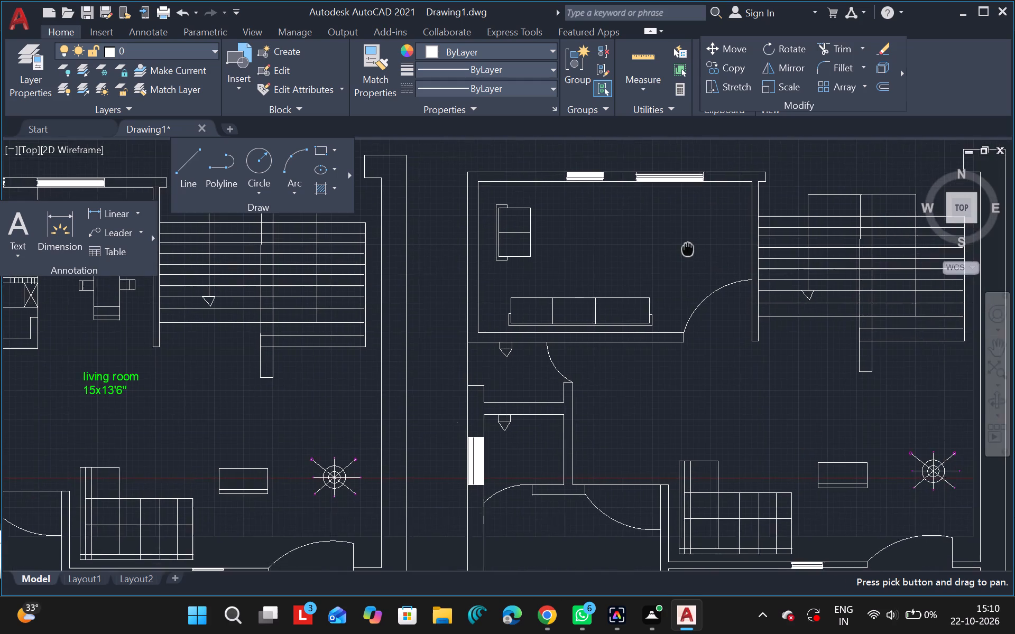
left_click_drag(687, 248, 629, 222)
scroll(629, 222, "down", 2, "ctrl")
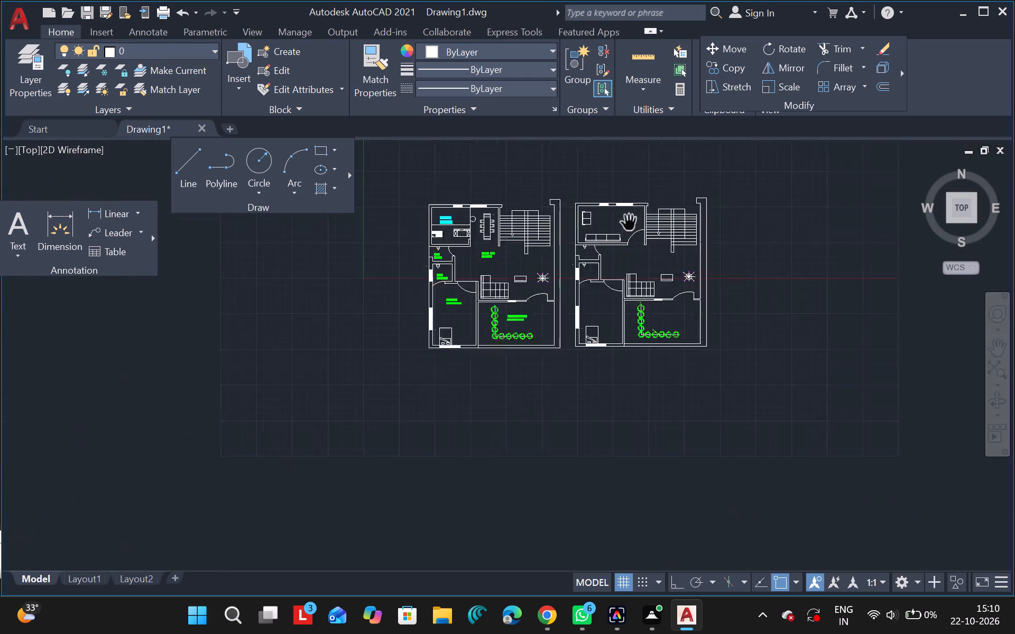
scroll(629, 222, "down", 2, "ctrl")
left_click(629, 222)
scroll(629, 222, "up", 3, "ctrl")
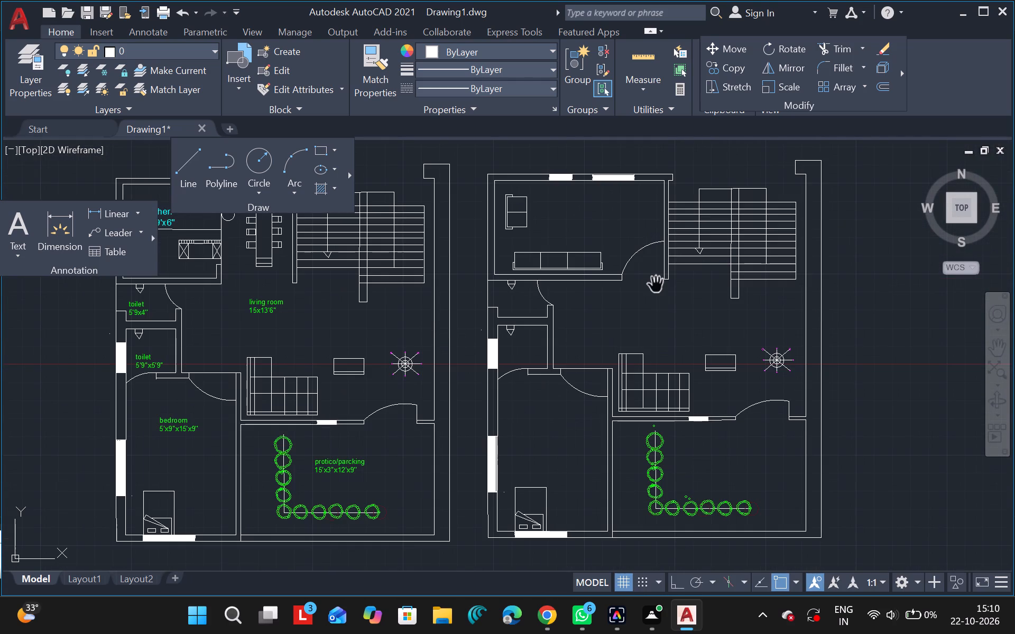
Start a multiline text label in the copied plan's upper room, beside the two-section sofa.
key("Escape")
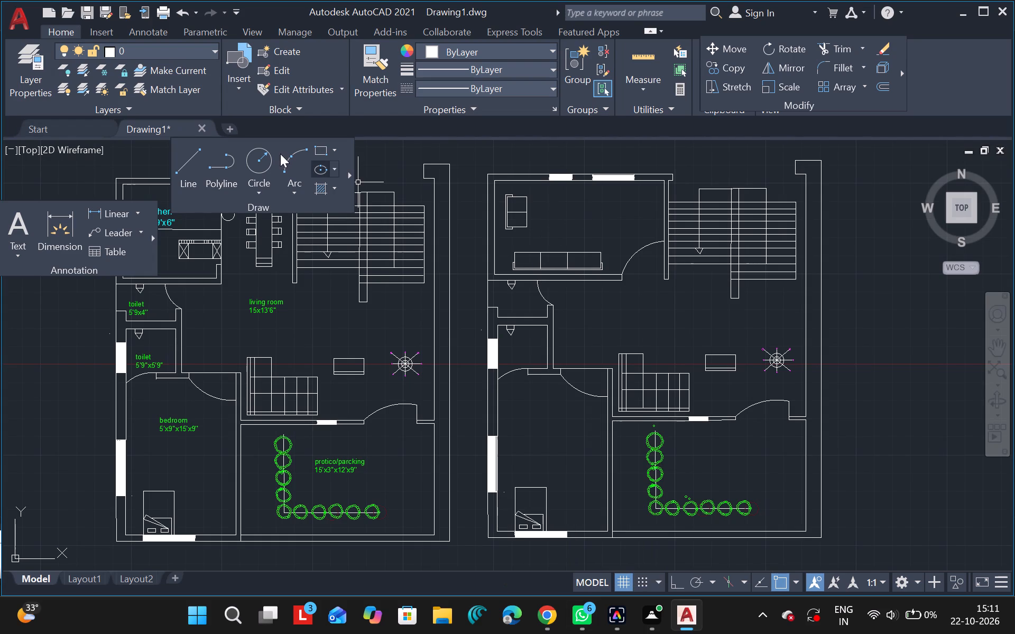
double_click(20, 239)
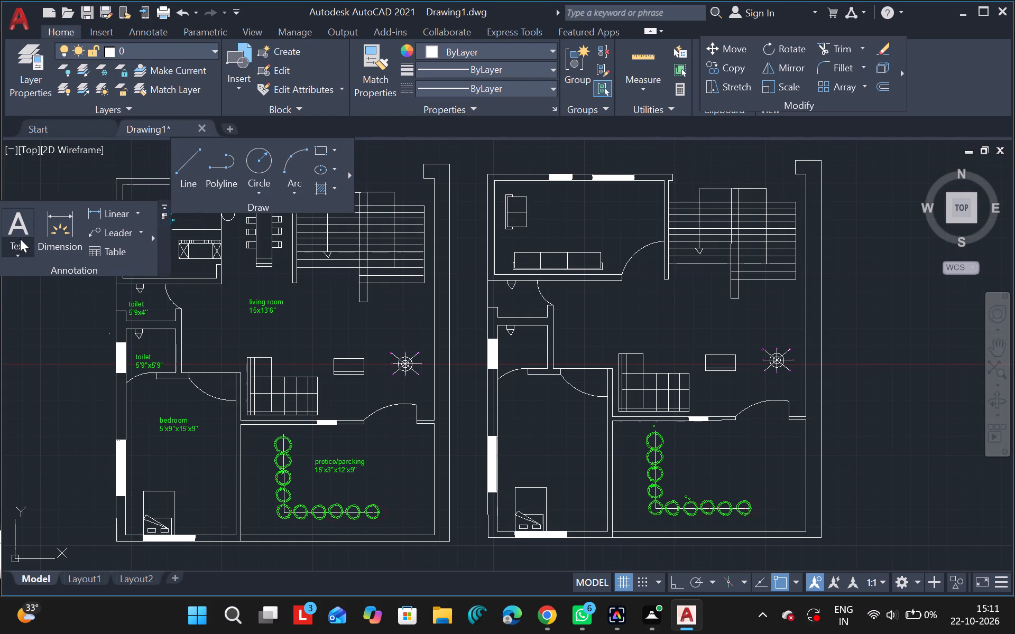
left_click(9, 223)
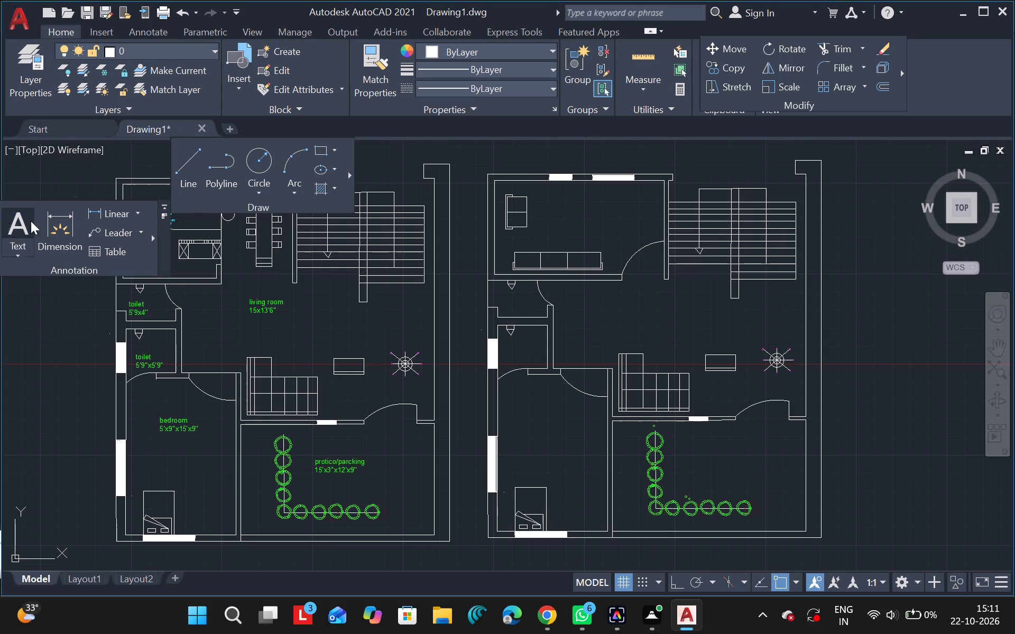
triple_click(546, 200)
double_click(546, 200)
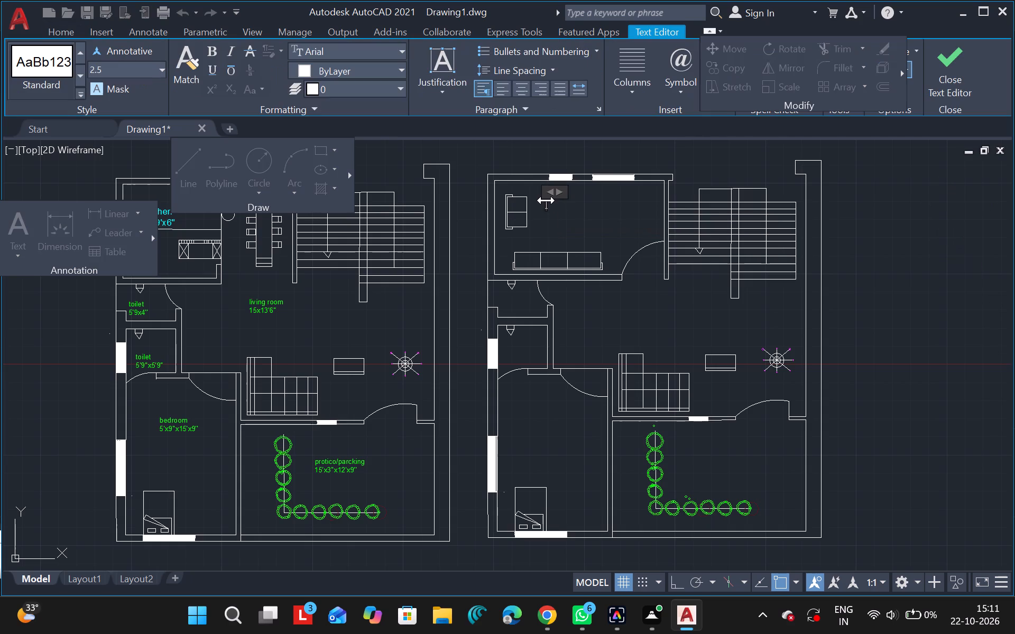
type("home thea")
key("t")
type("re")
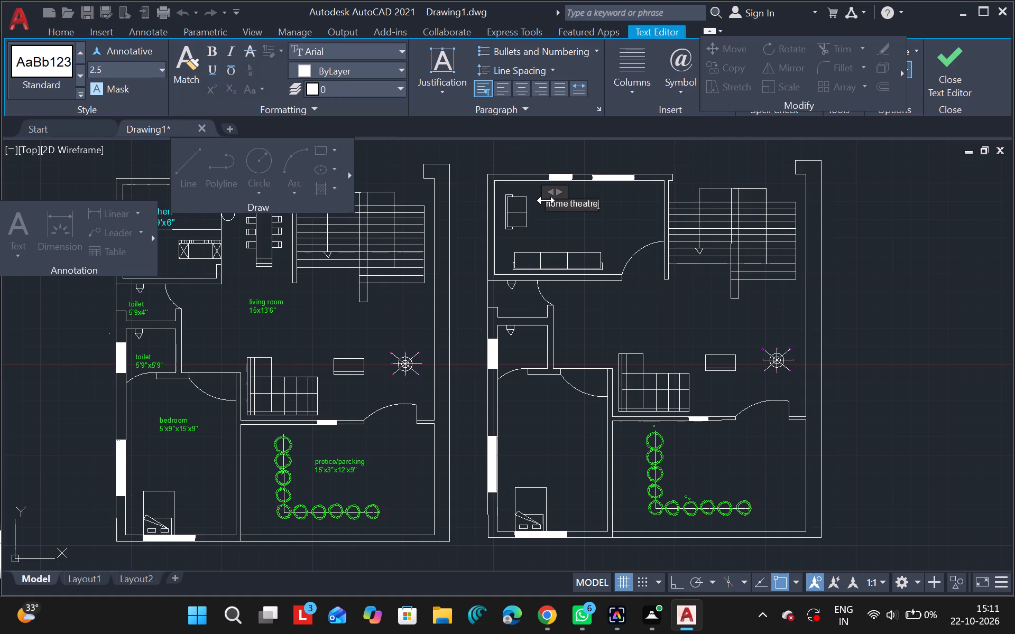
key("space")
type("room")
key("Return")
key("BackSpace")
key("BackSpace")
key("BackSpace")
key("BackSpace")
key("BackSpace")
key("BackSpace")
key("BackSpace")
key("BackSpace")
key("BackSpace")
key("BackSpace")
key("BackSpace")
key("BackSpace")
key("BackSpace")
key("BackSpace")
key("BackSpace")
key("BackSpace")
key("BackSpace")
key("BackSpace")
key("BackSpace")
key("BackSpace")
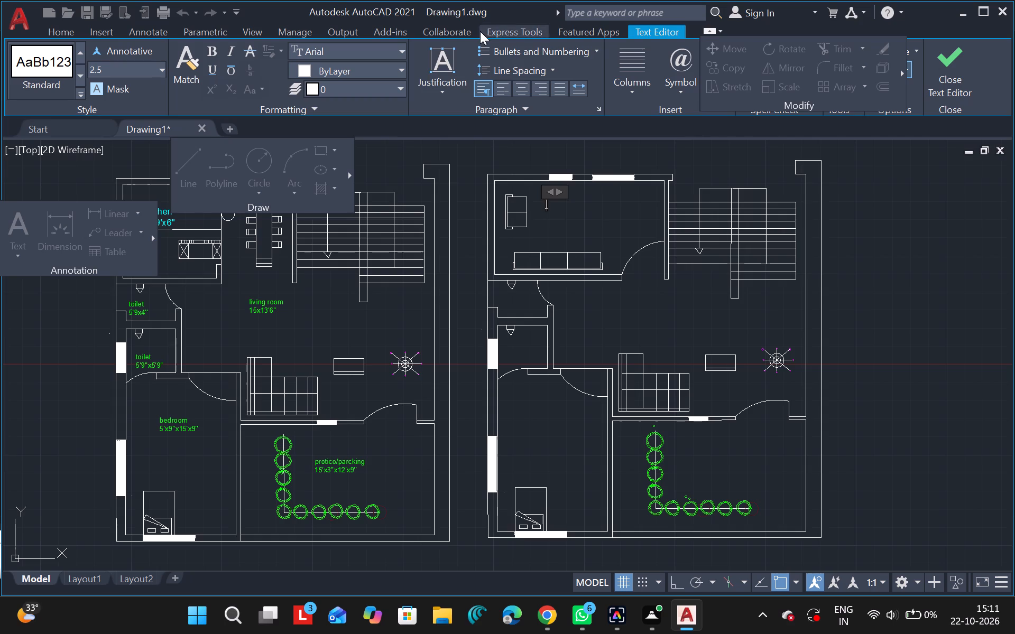
Set the label's text colour to green and enter "home theatre room".
left_click(400, 67)
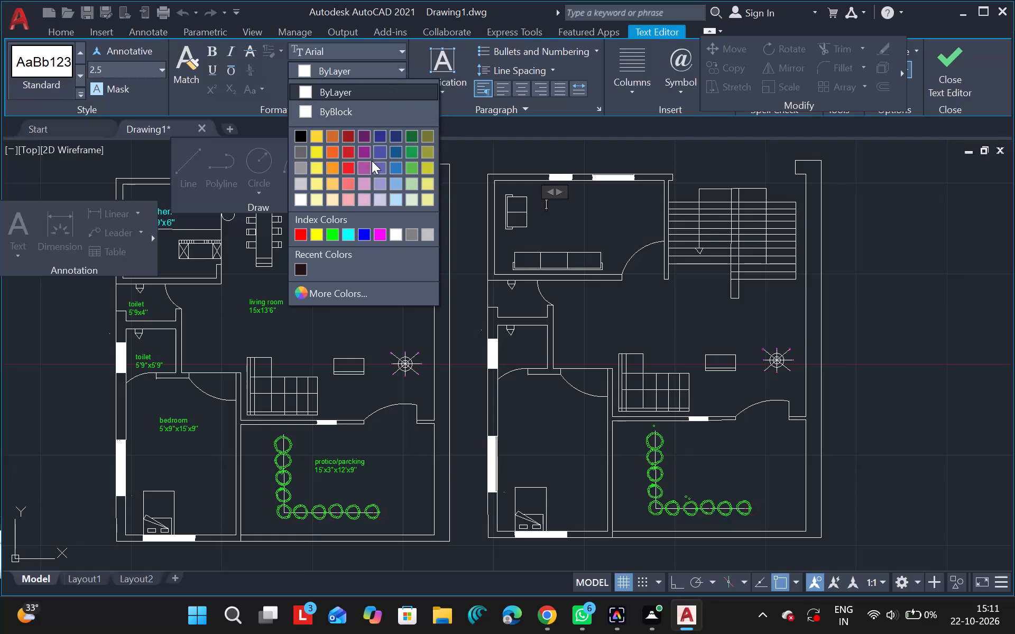
left_click(325, 229)
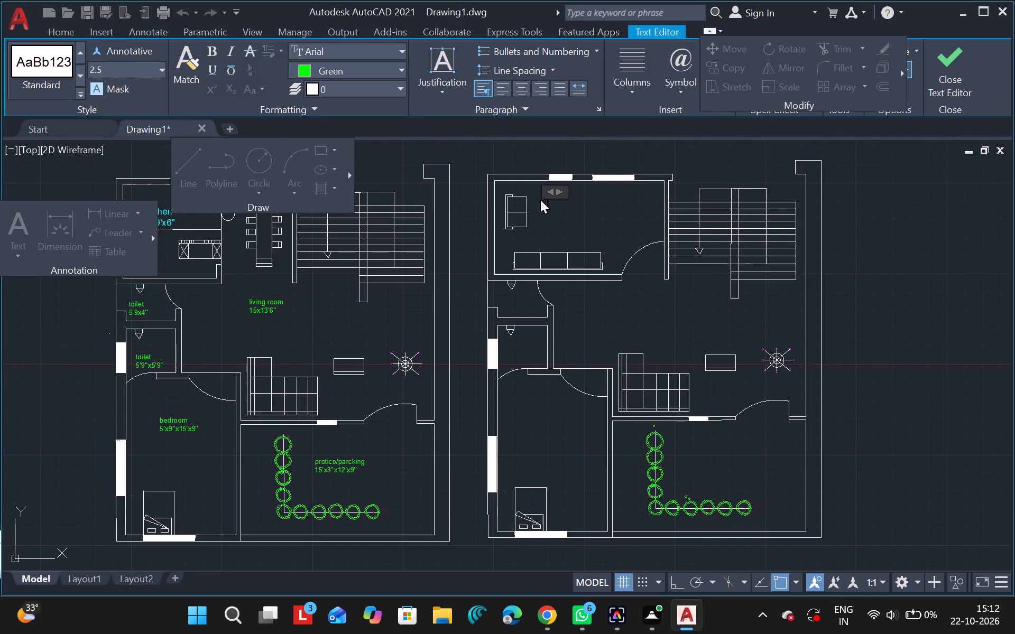
key("h")
type("ome theatre room")
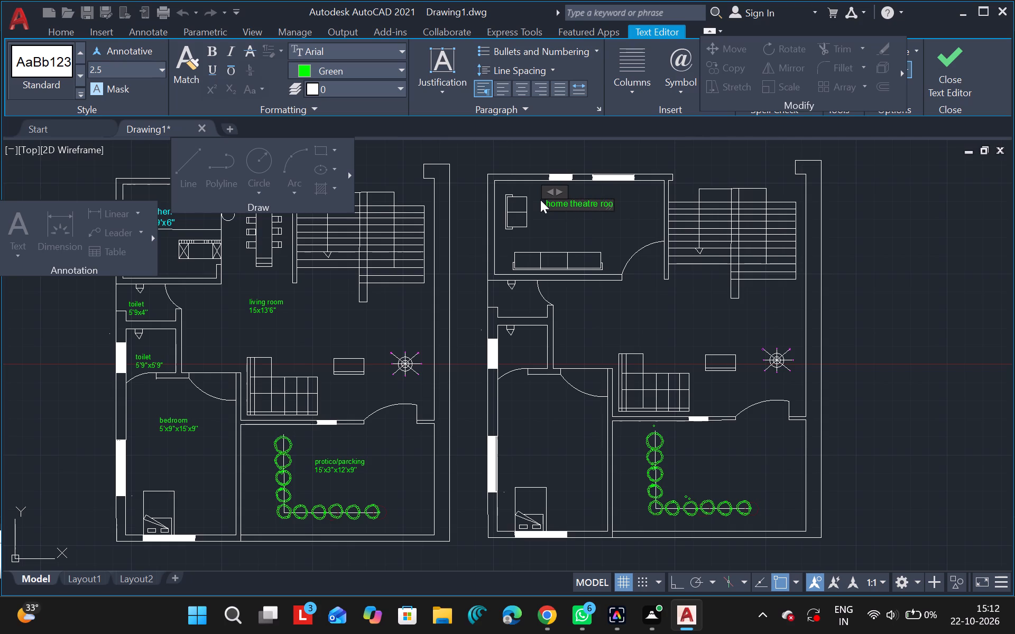
Add a second line reading 18'6"x9'x6" below the home theatre room name and finish the label.
key("Return")
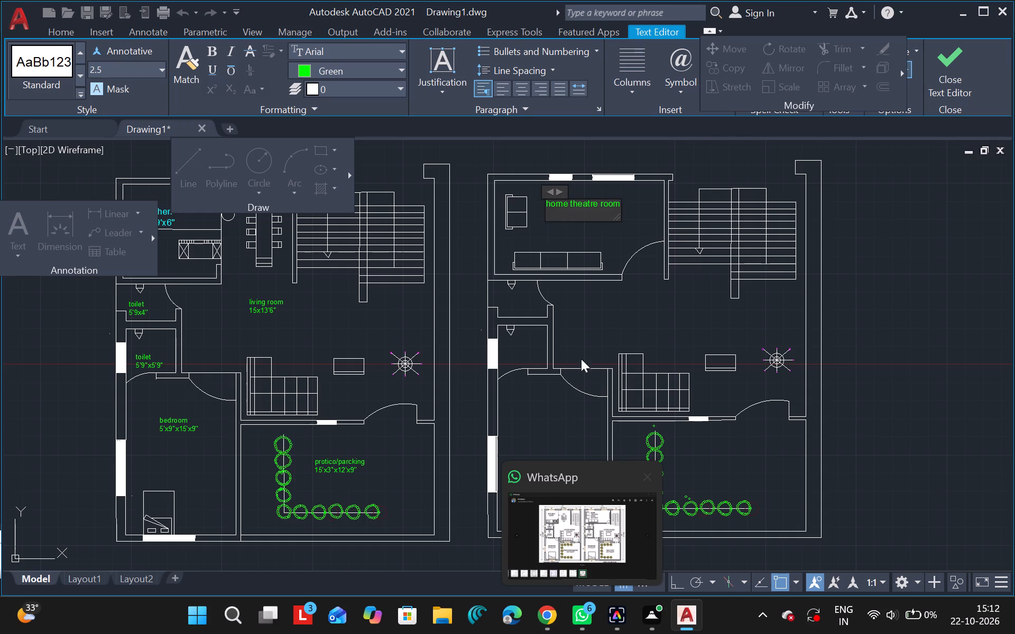
type("18")
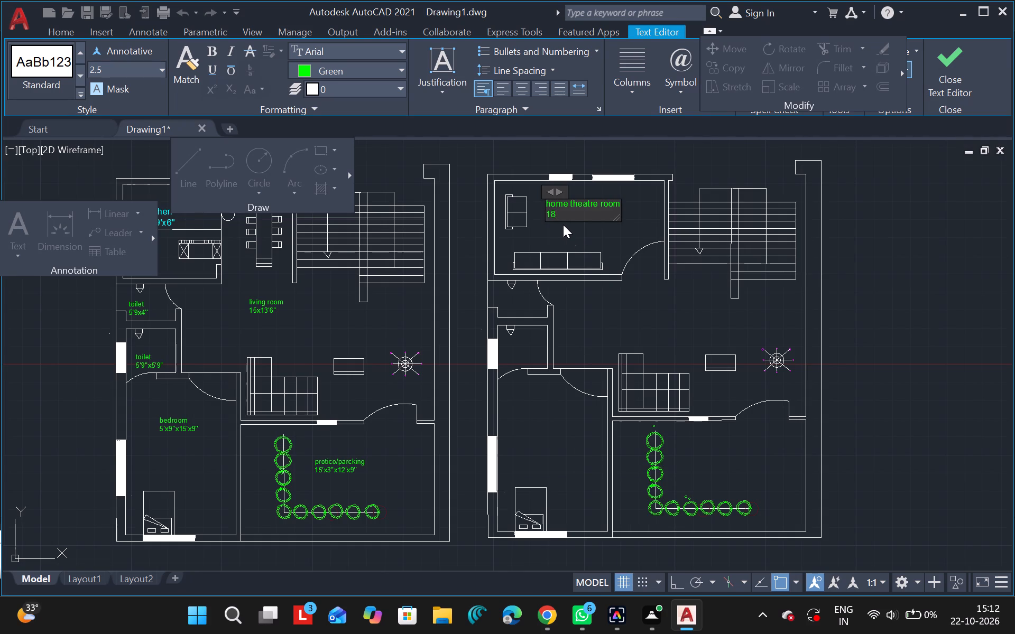
key("apostrophe")
key("6")
type("''")
type("x1")
key("9")
key("apostrophe")
key("x")
key("6")
type("''")
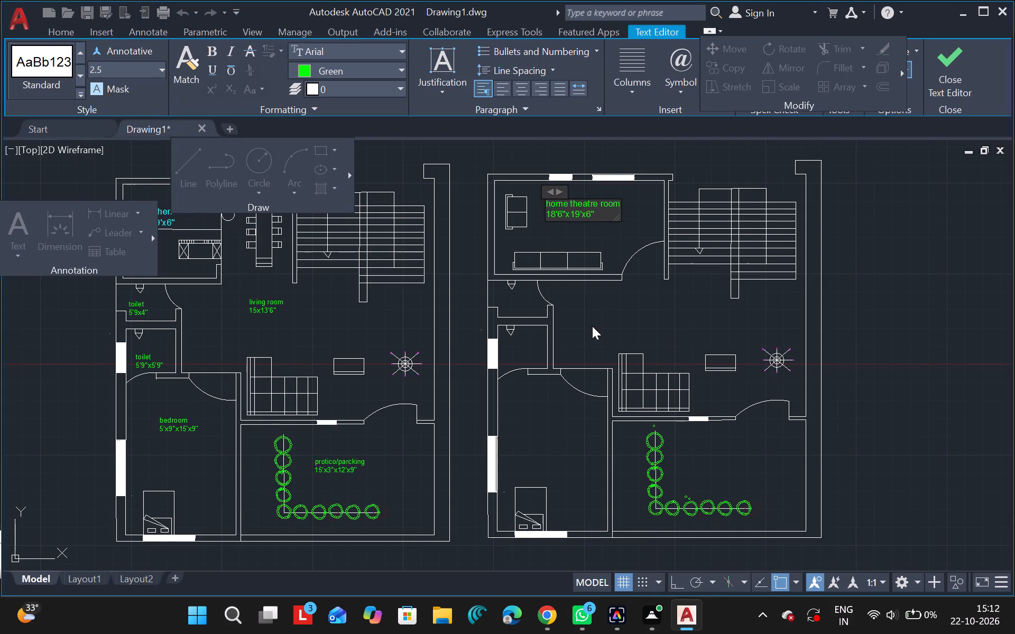
key("Left")
key("Left")
key("Left")
key("Left")
key("Left")
key("Left")
key("BackSpace")
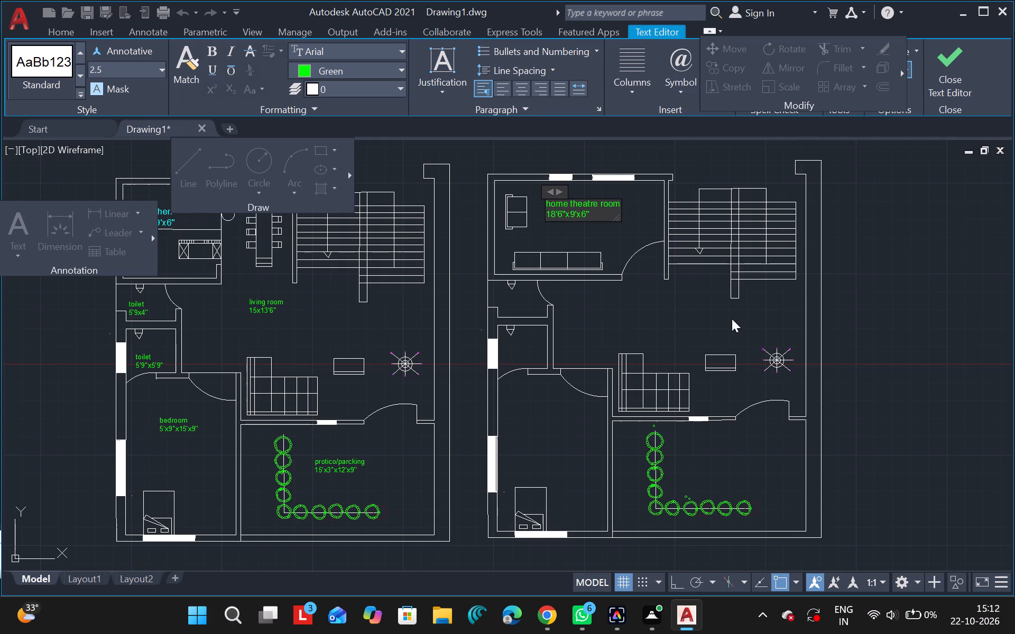
left_click(699, 315)
Set the home theatre room label's text height to 70 in its properties.
left_click(548, 200)
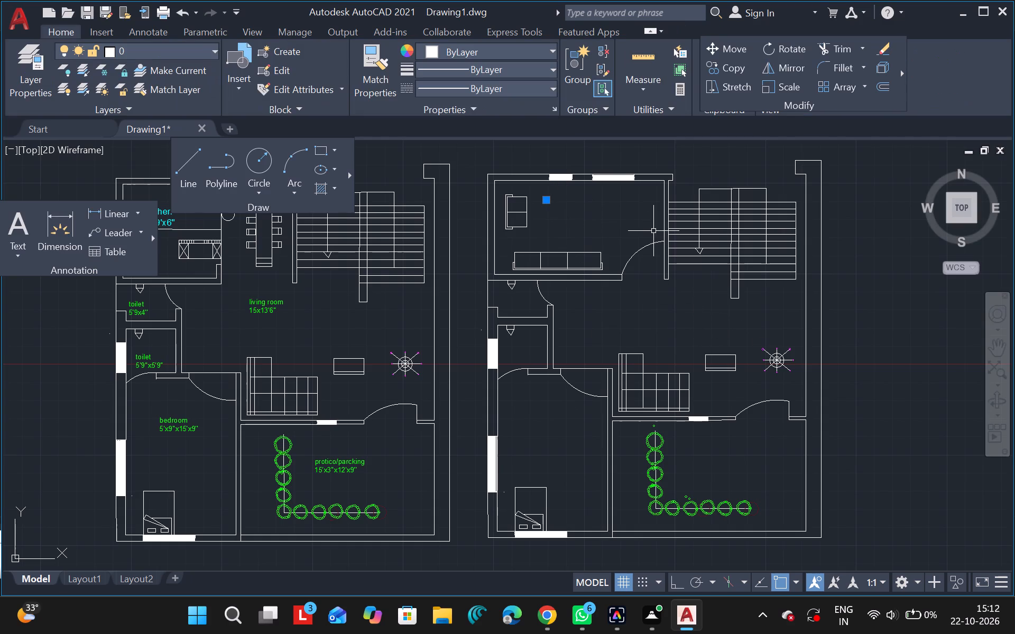
type("pr")
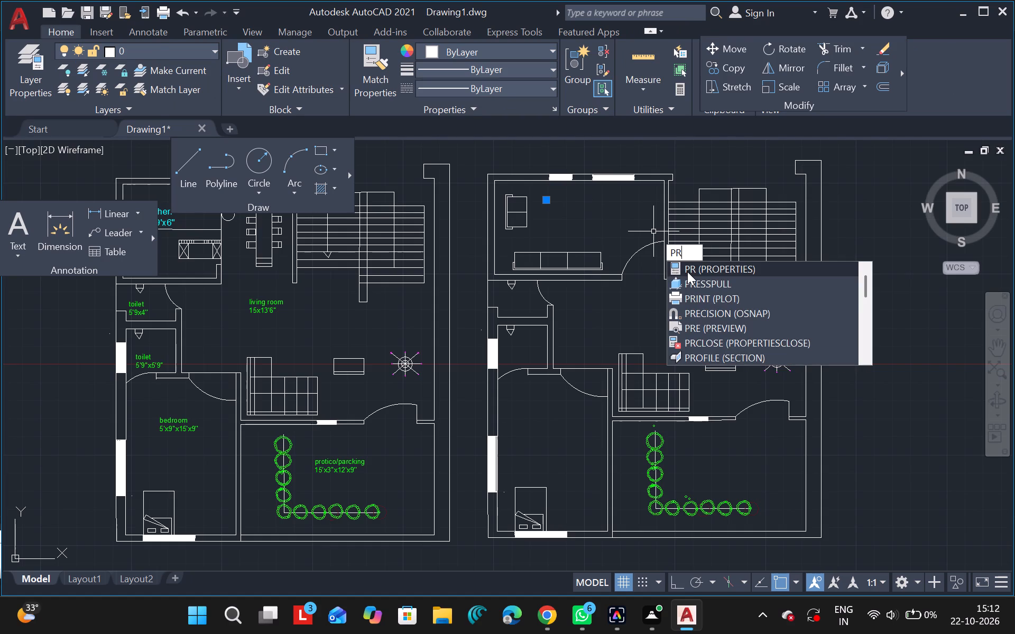
left_click(687, 272)
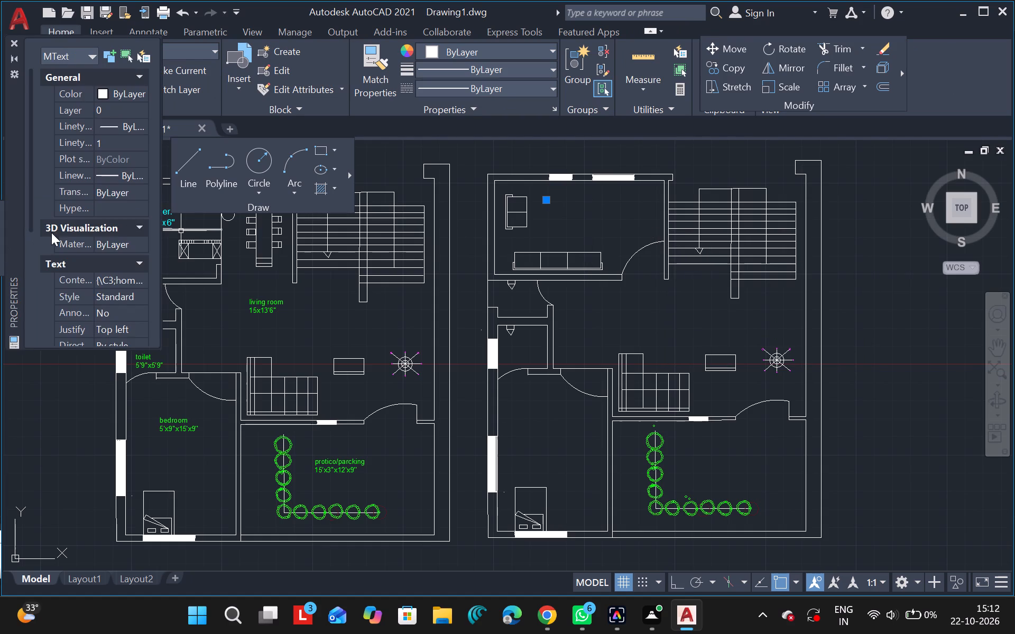
left_click(30, 248)
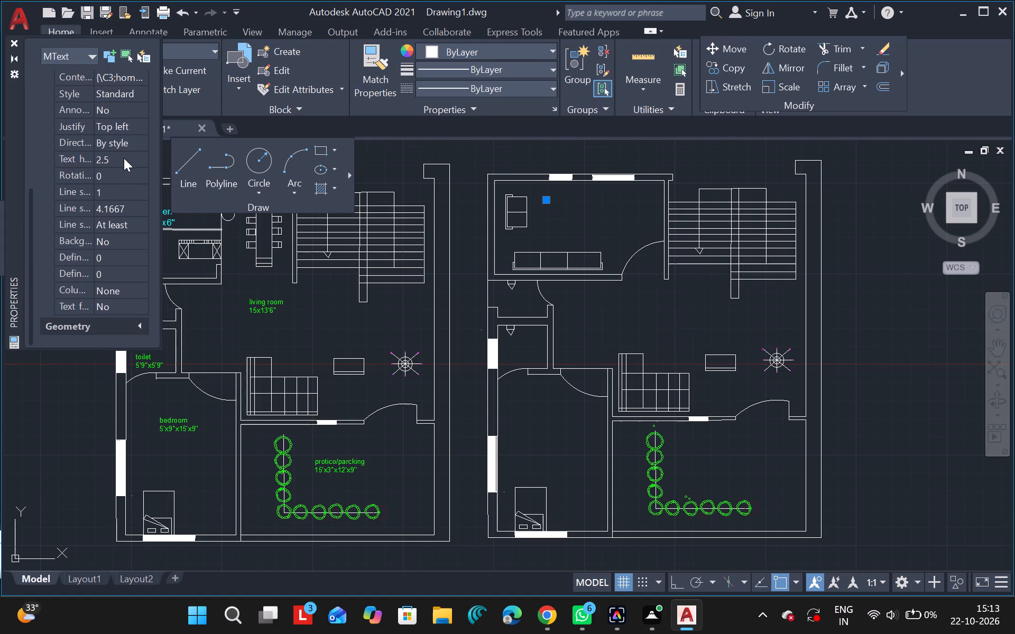
left_click(124, 157)
type("70")
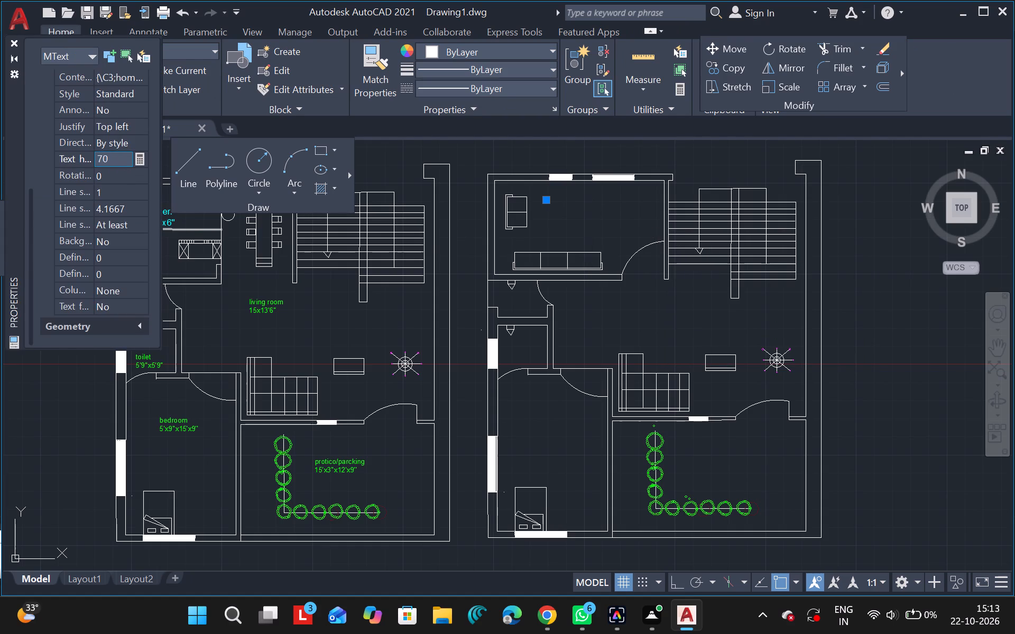
key("Return")
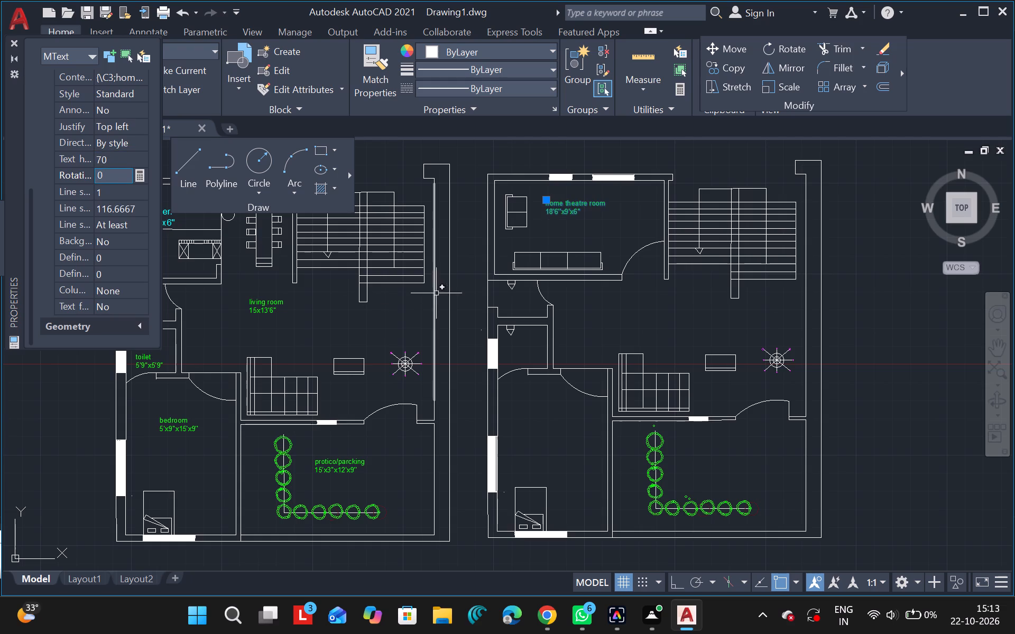
key("Escape")
key("Escape")
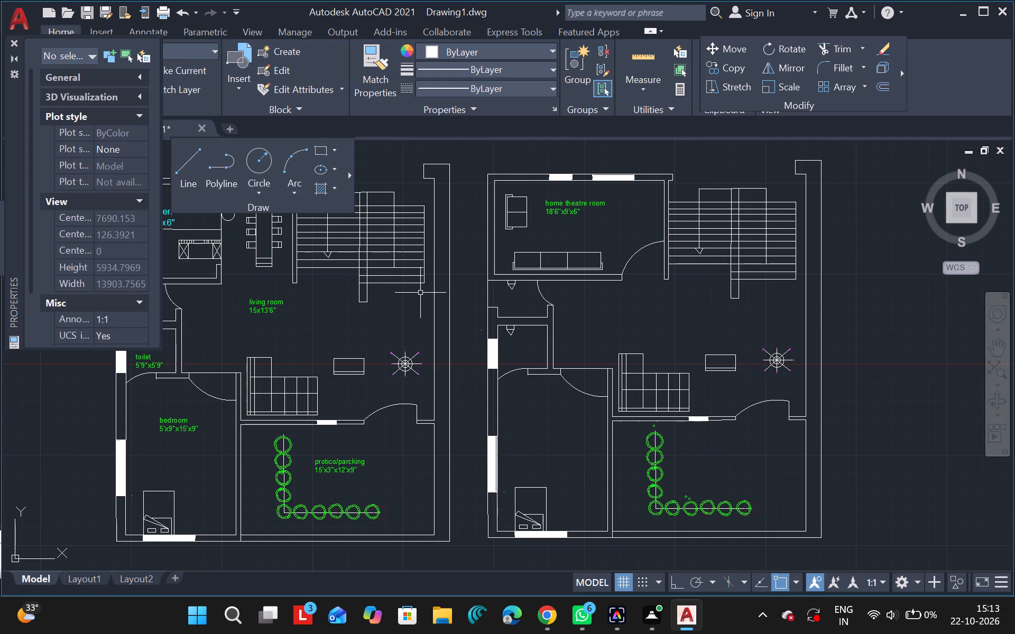
left_click(13, 46)
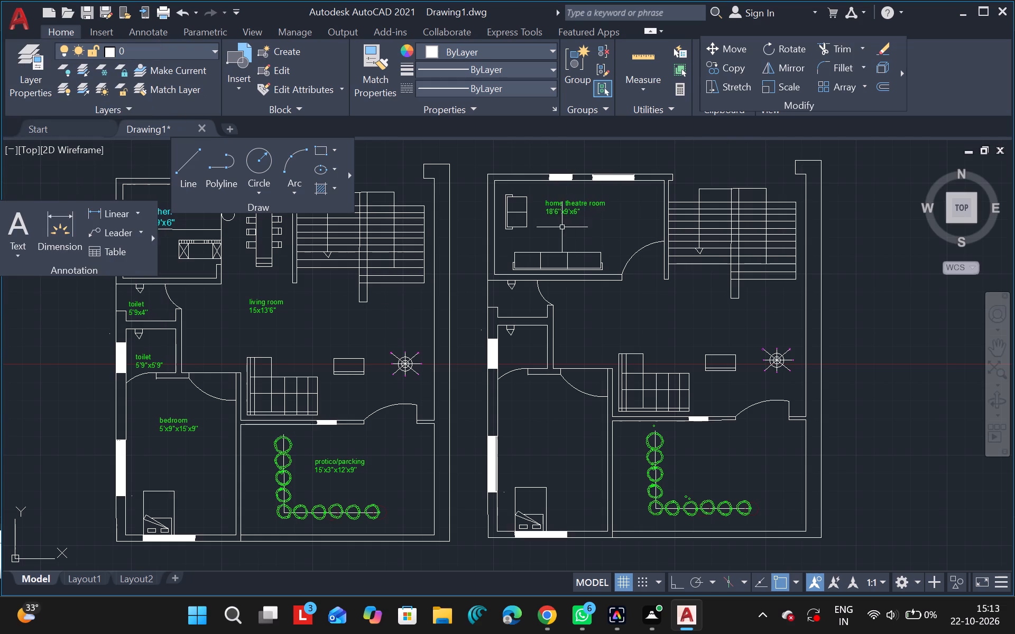
left_click(601, 215)
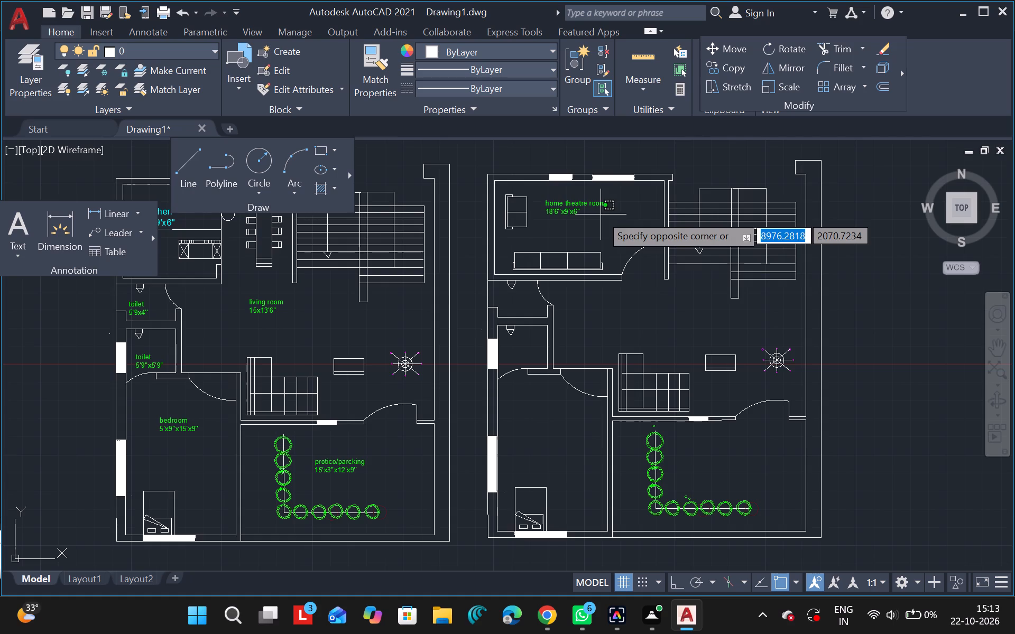
key("Escape")
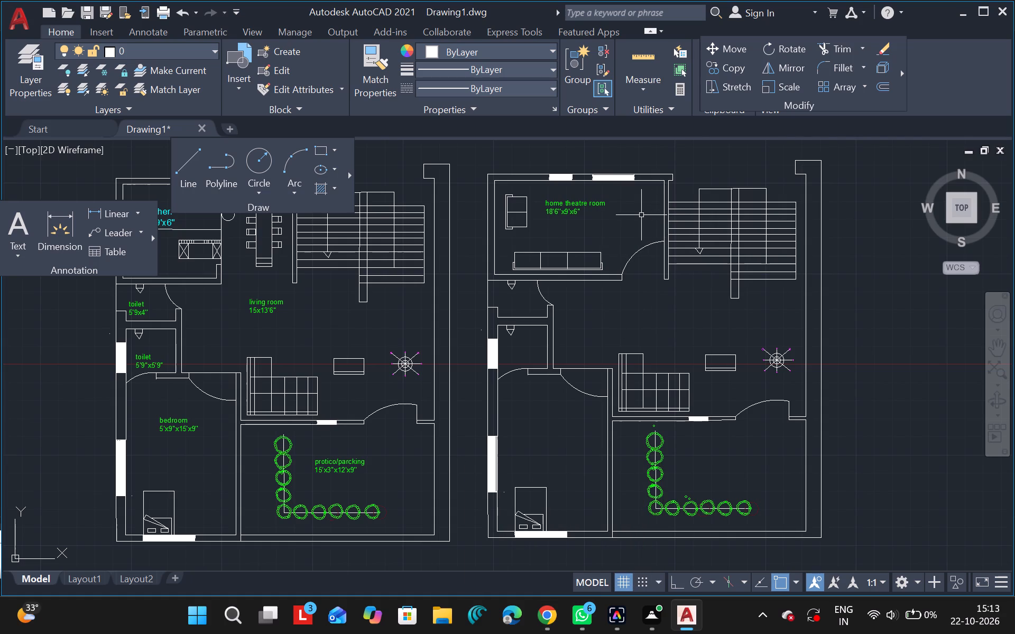
Draw a short horizontal line across the wall between the home theatre room and the staircase, above the door.
scroll(641, 215, "up", 3, "ctrl")
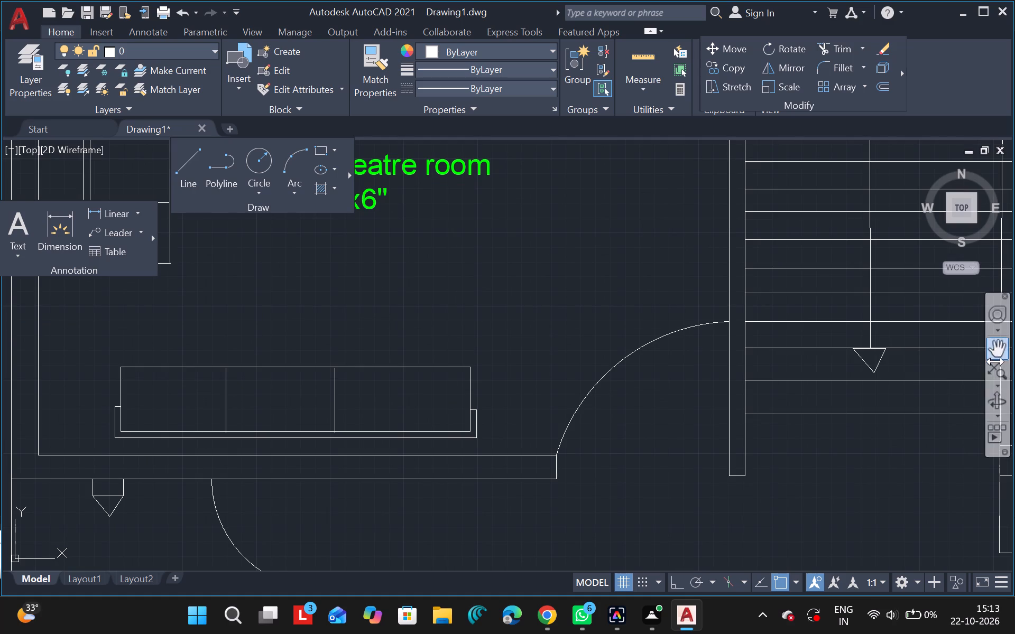
left_click(1004, 353)
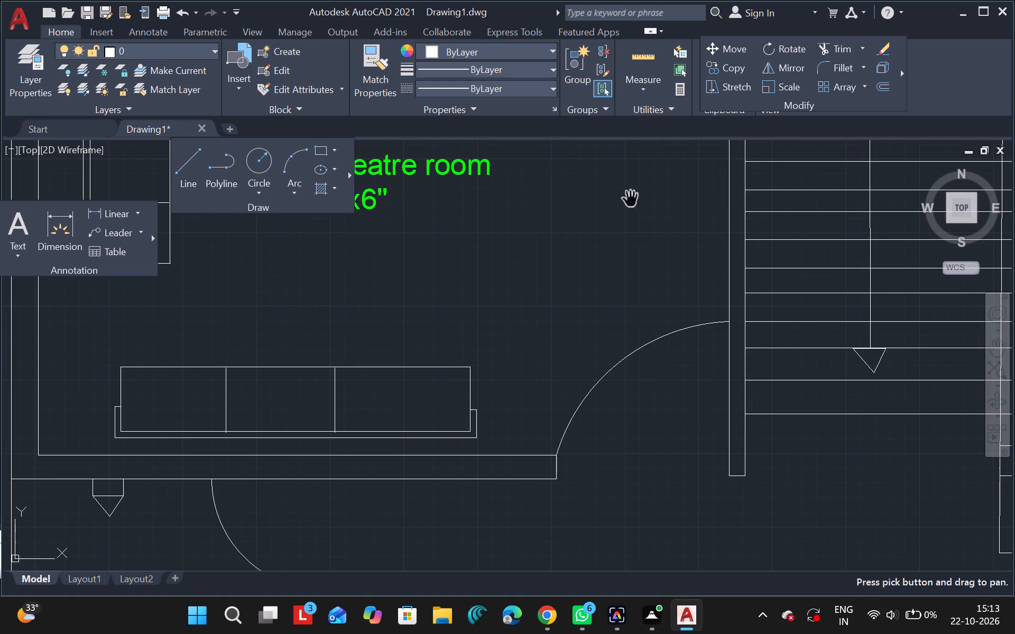
left_click_drag(631, 199, 553, 328)
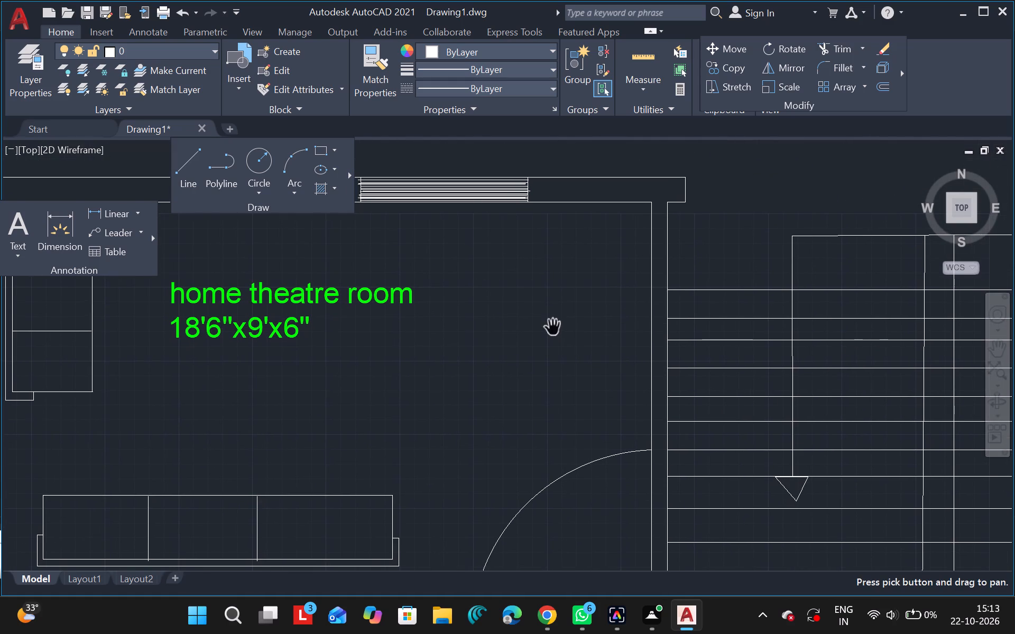
key("Escape")
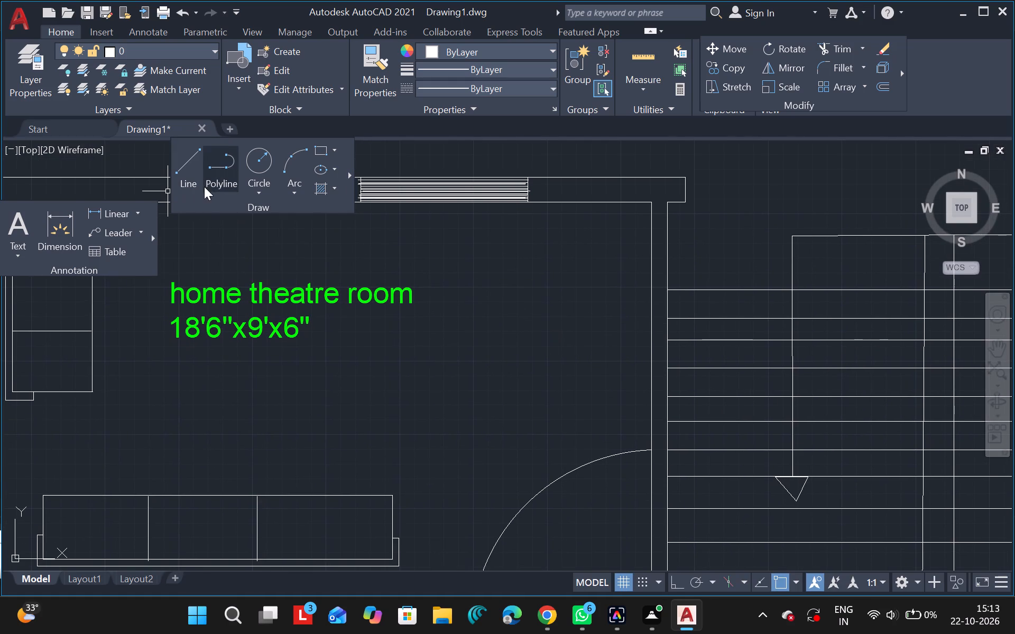
left_click(188, 176)
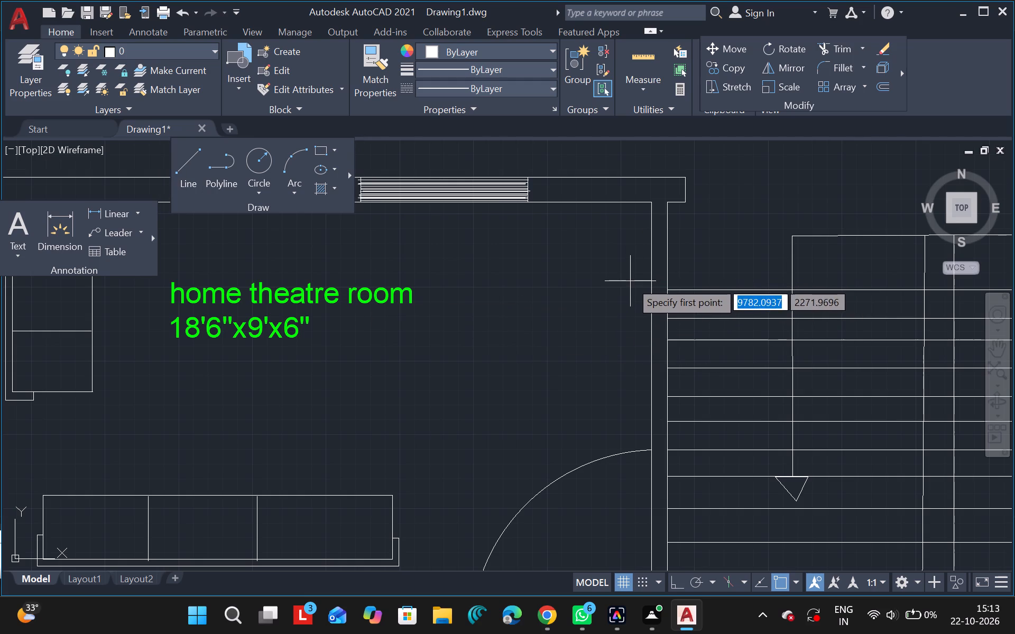
left_click_drag(630, 281, 716, 280)
left_click(716, 280)
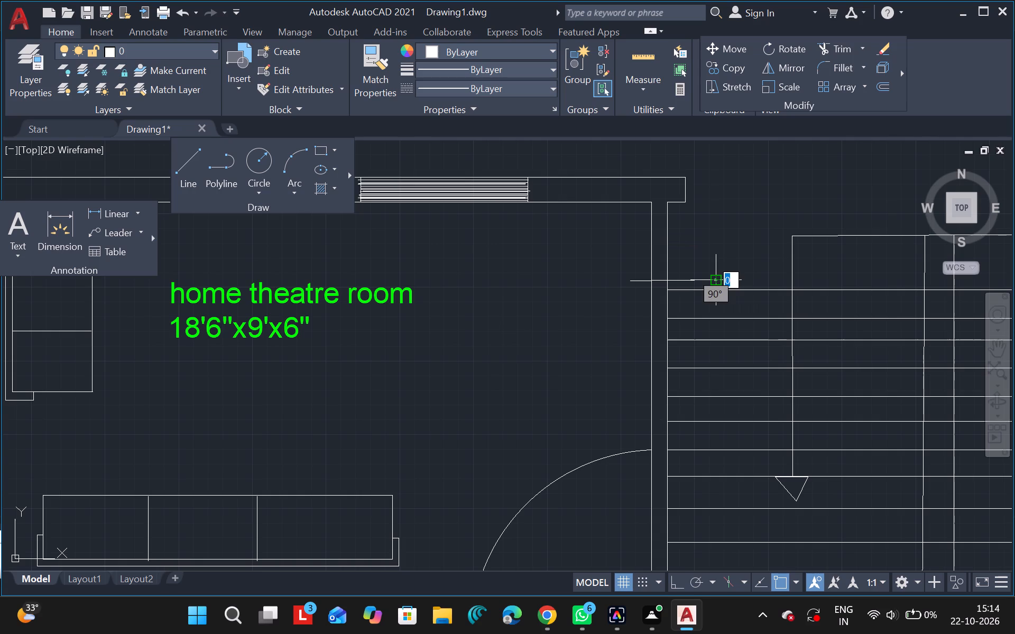
key("Escape")
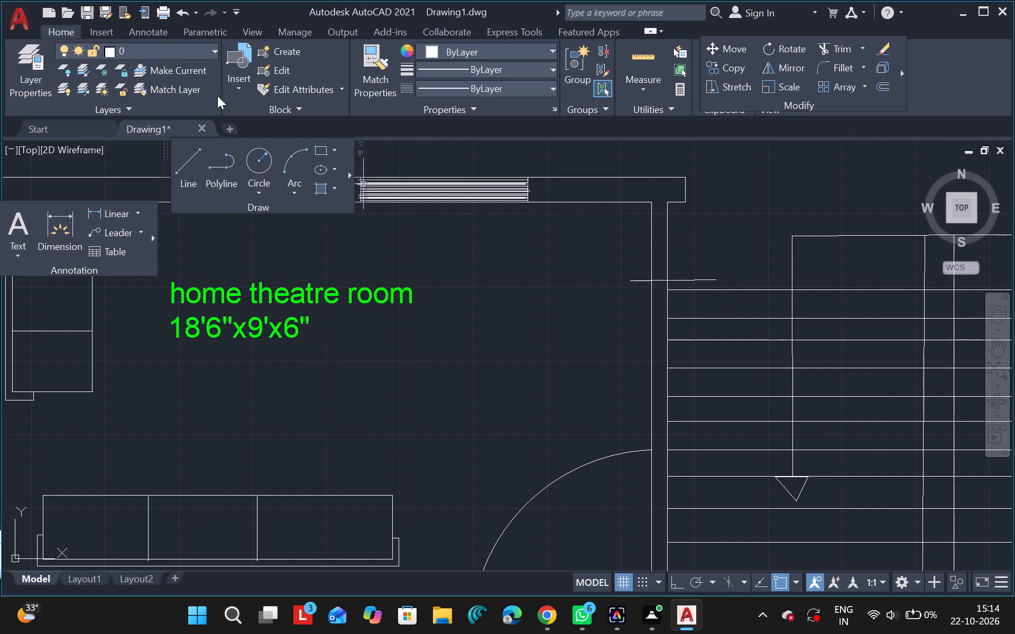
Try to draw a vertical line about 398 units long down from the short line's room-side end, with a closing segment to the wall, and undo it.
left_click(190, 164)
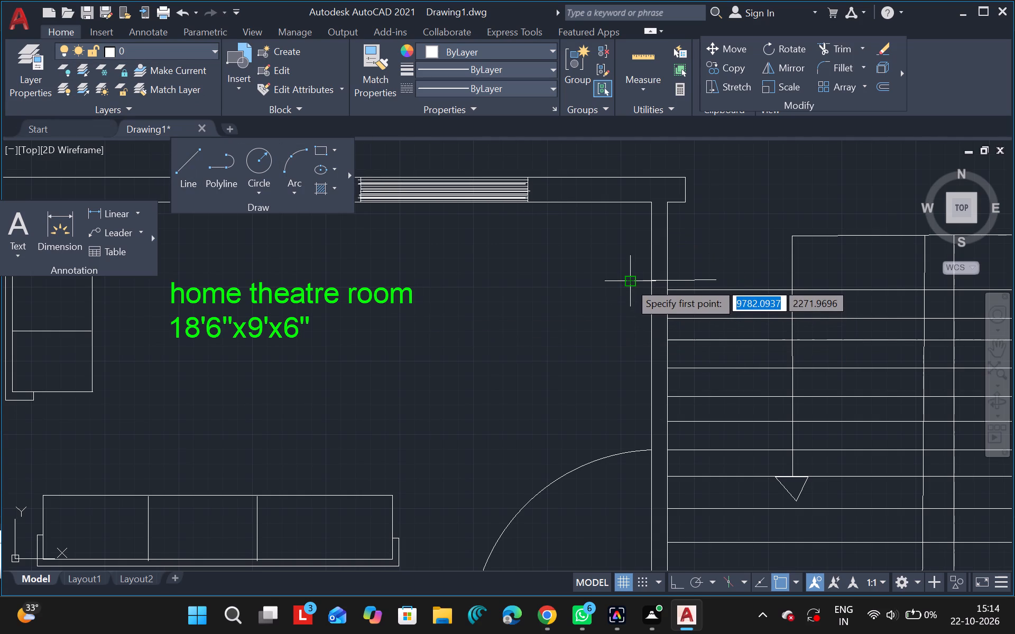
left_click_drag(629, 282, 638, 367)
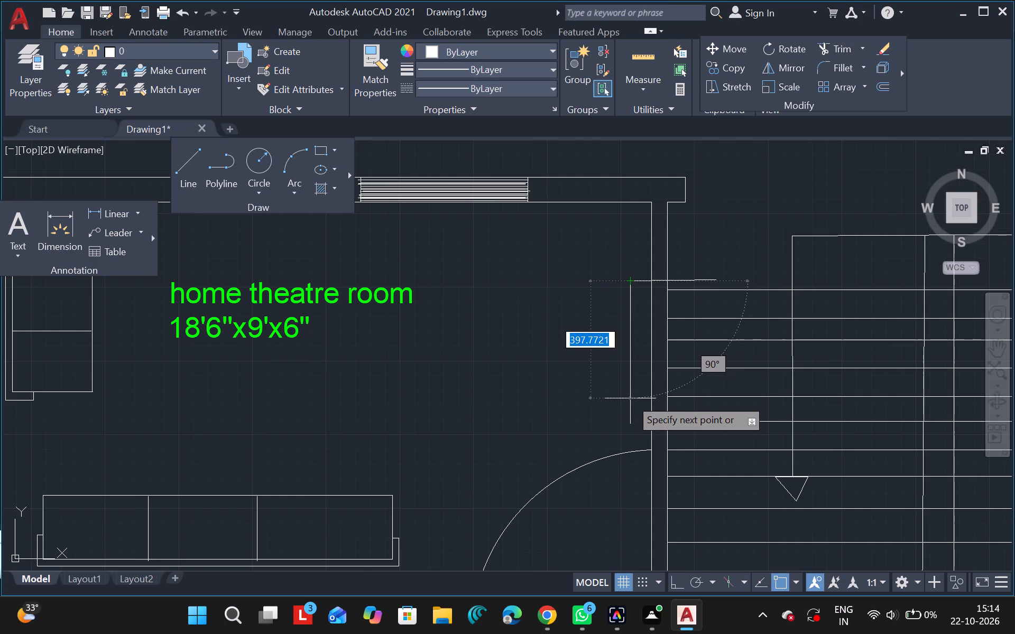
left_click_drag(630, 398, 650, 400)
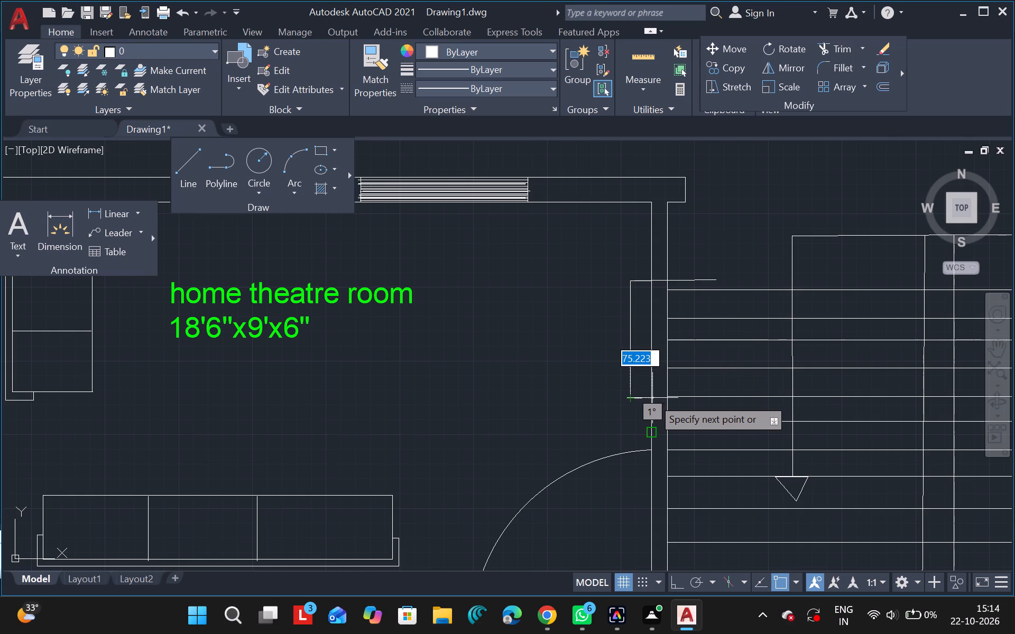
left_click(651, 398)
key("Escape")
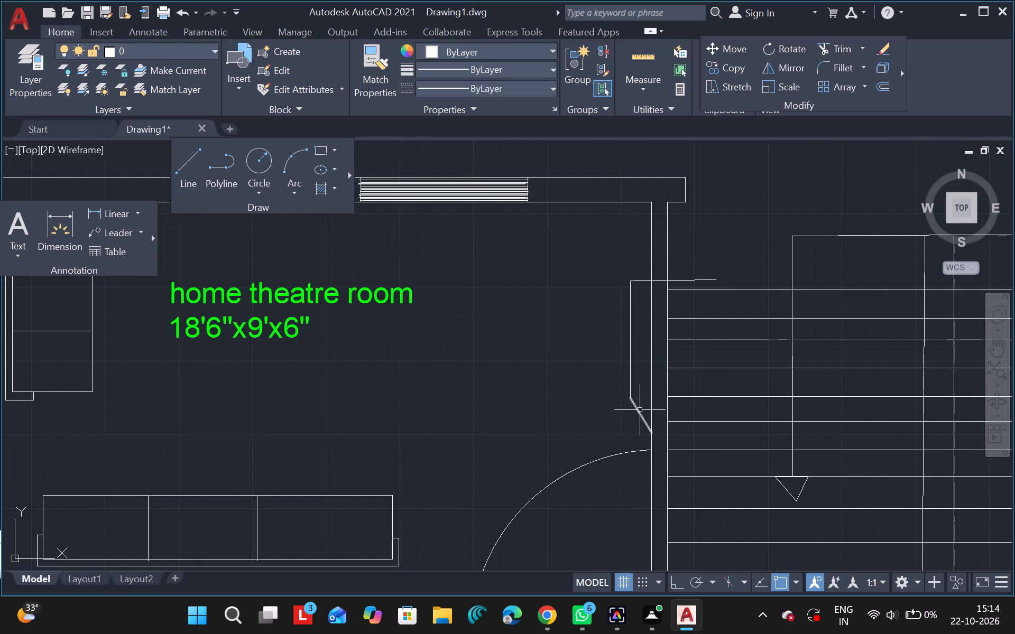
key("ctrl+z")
Draw a vertical line about 426 units down from the short line's room-side end, then a horizontal line about 244 units back across the wall.
left_click(183, 157)
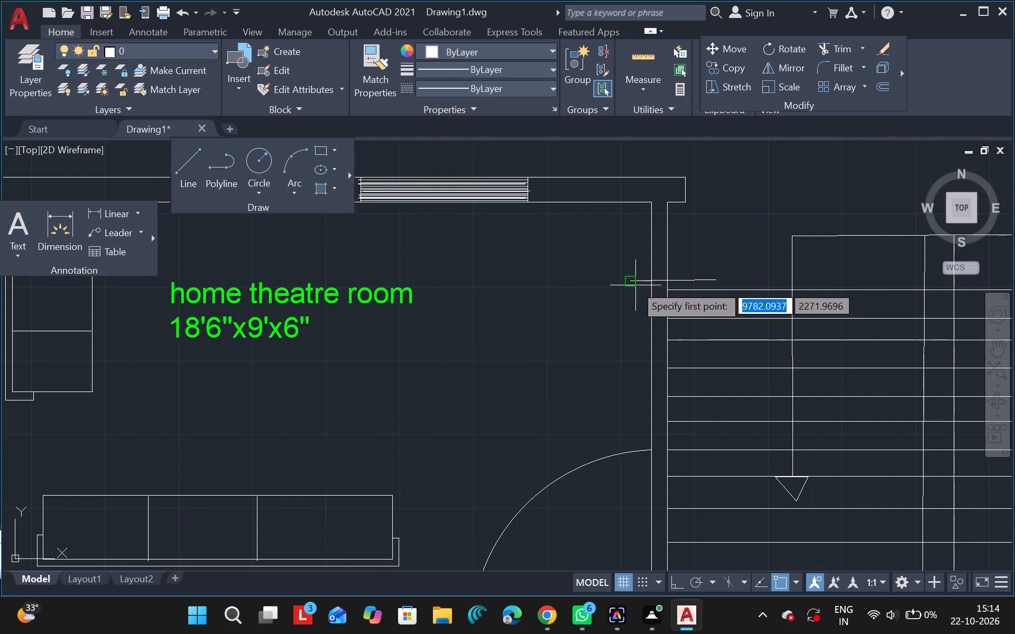
left_click_drag(633, 282, 631, 329)
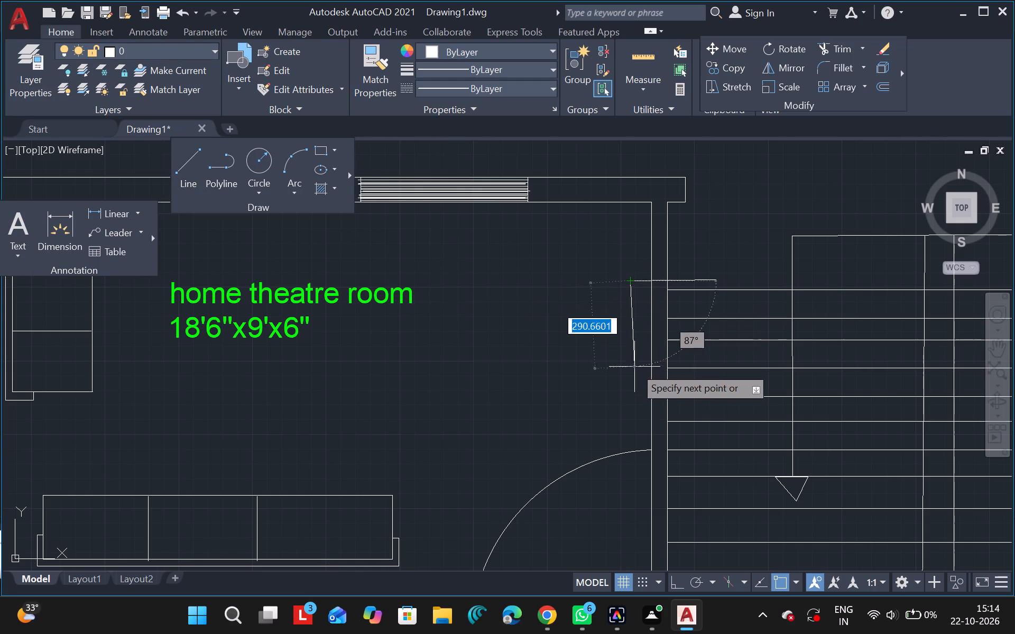
double_click(630, 407)
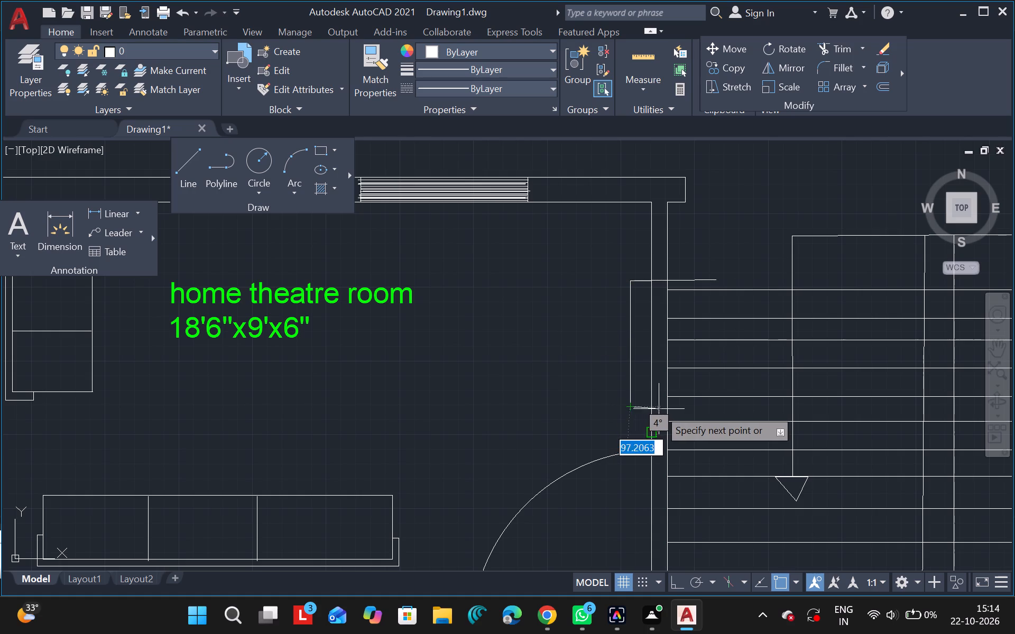
left_click(702, 407)
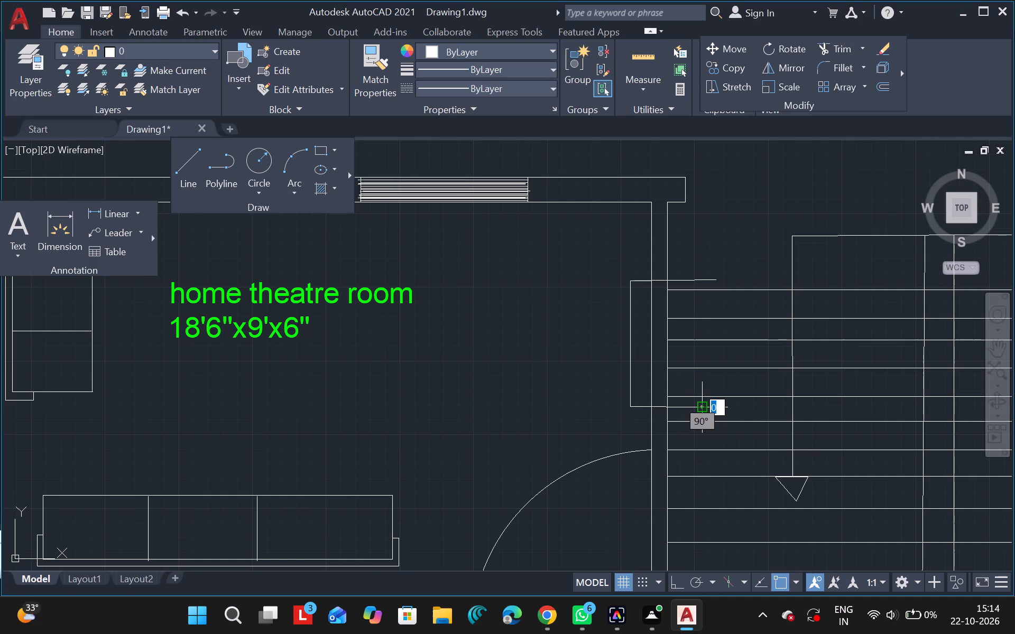
key("Escape")
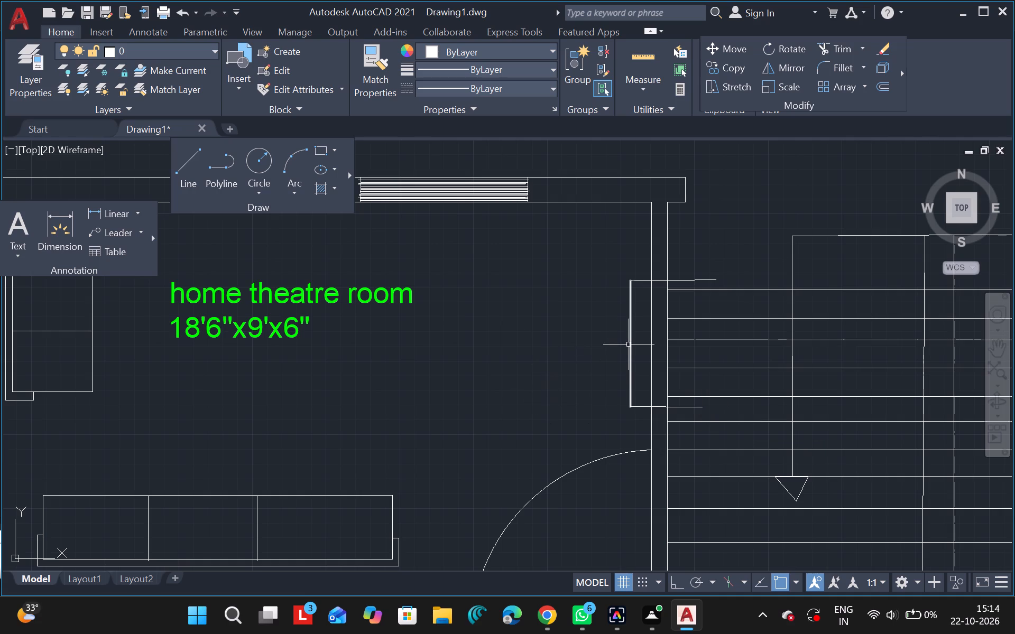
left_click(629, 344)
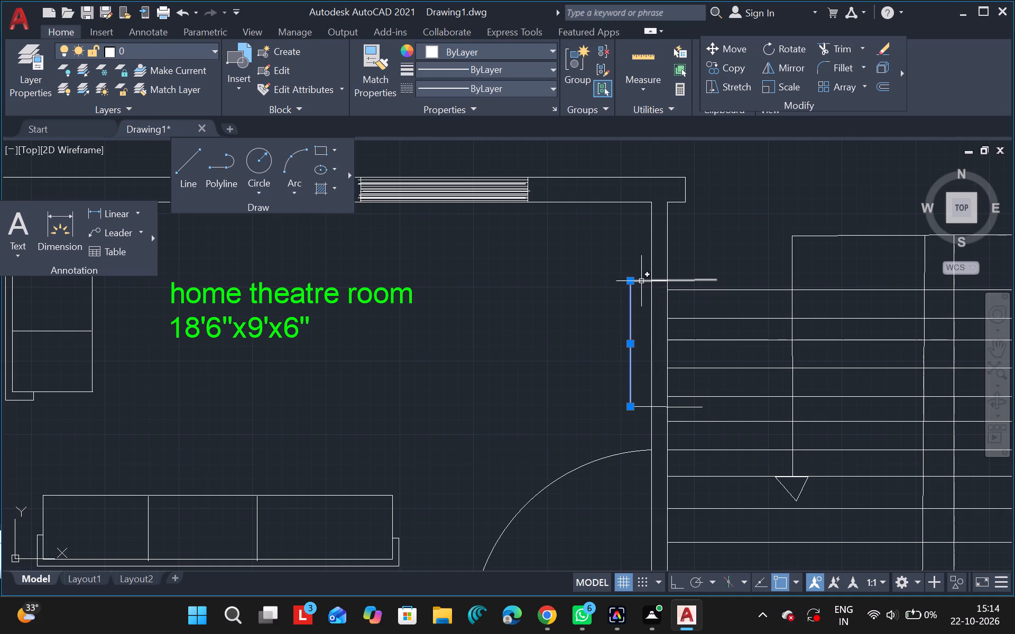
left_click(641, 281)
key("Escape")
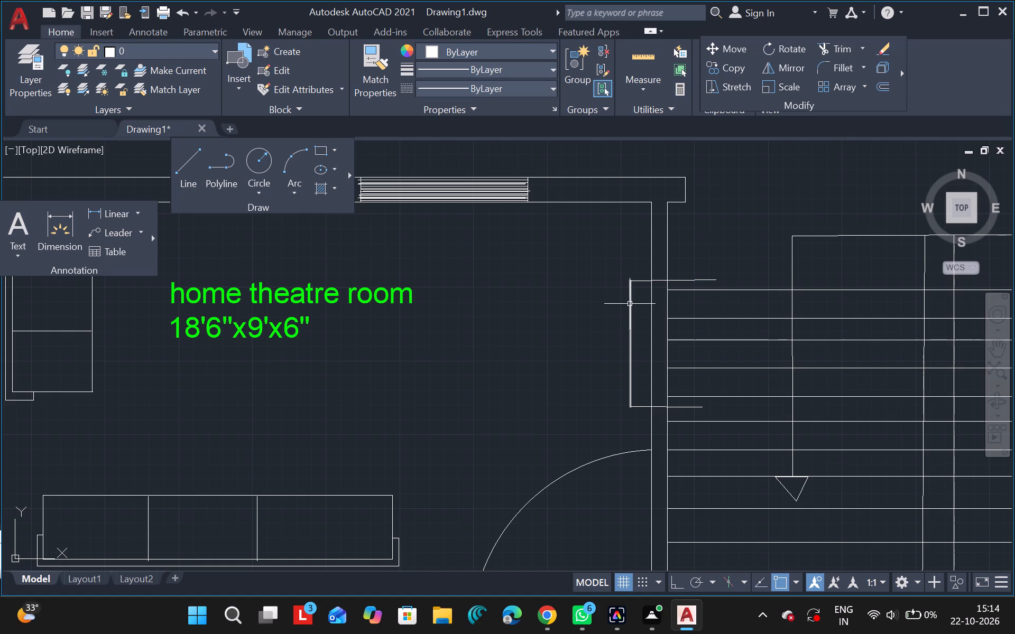
Copy the new vertical line twice further into the home theatre room, placing the first copy about 50 units away.
left_click(630, 304)
type("co")
left_click(674, 337)
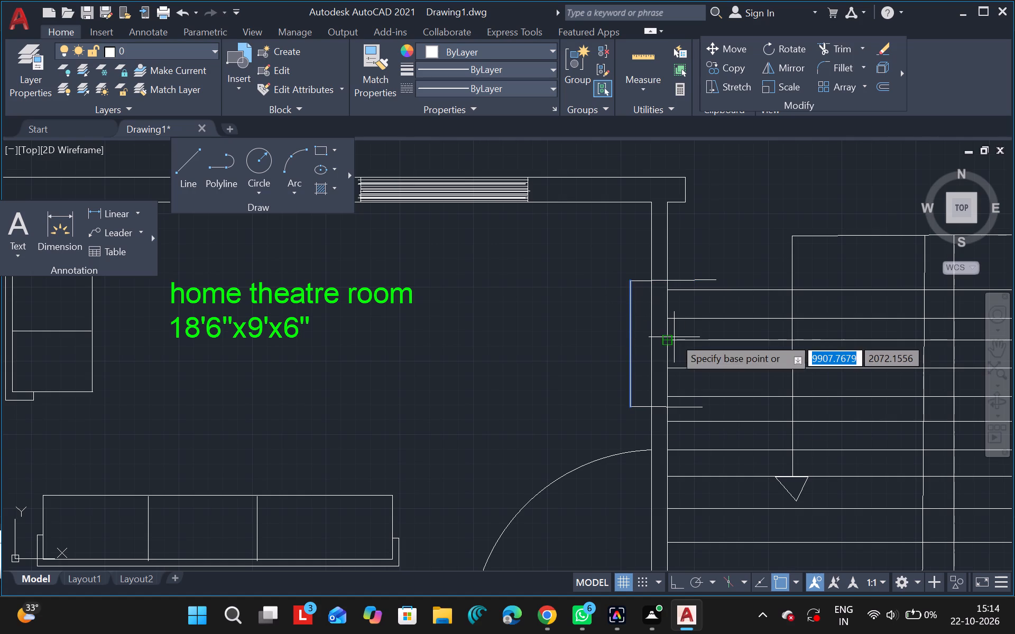
left_click(682, 334)
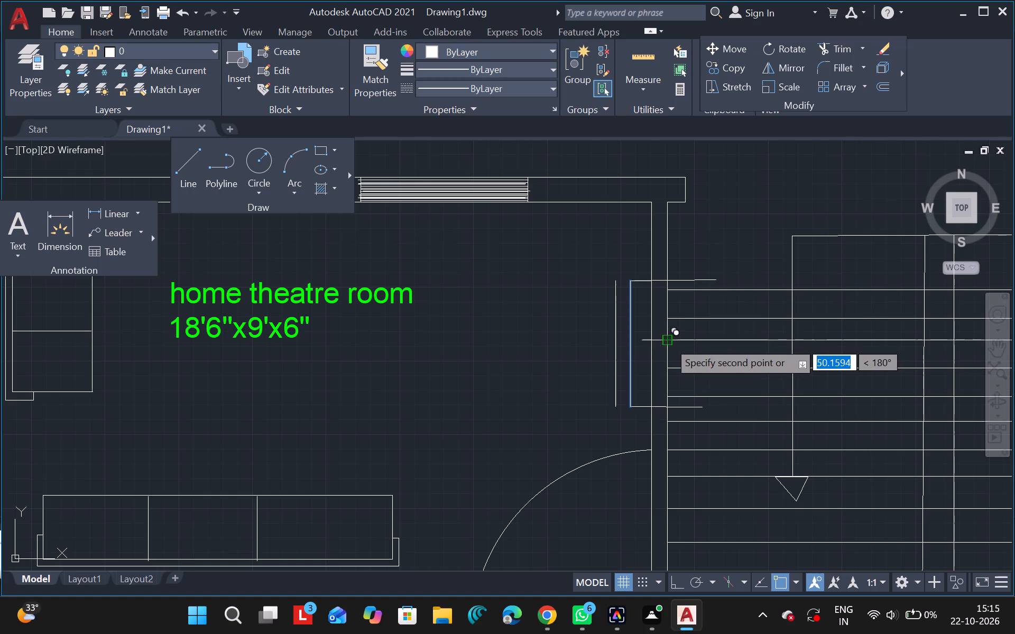
left_click_drag(668, 341, 664, 349)
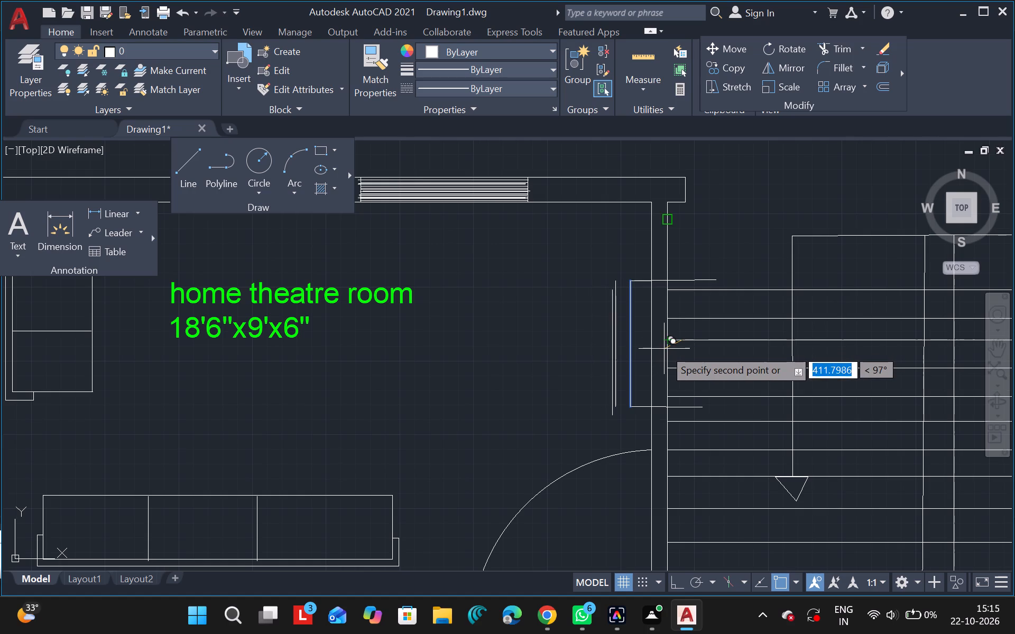
left_click_drag(664, 349, 660, 348)
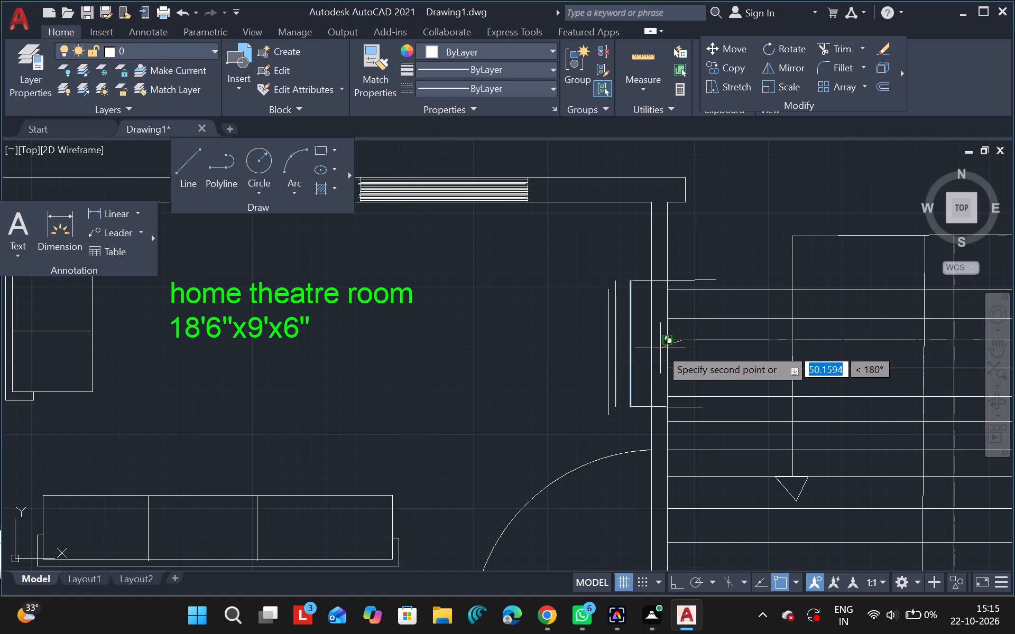
left_click_drag(660, 348, 659, 347)
left_click(659, 347)
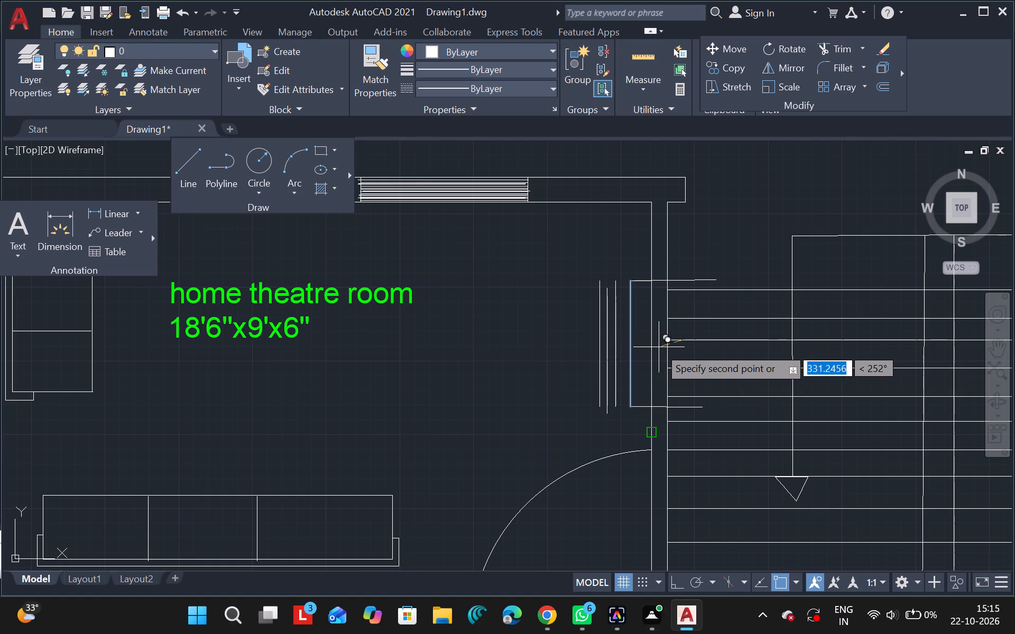
key("Escape")
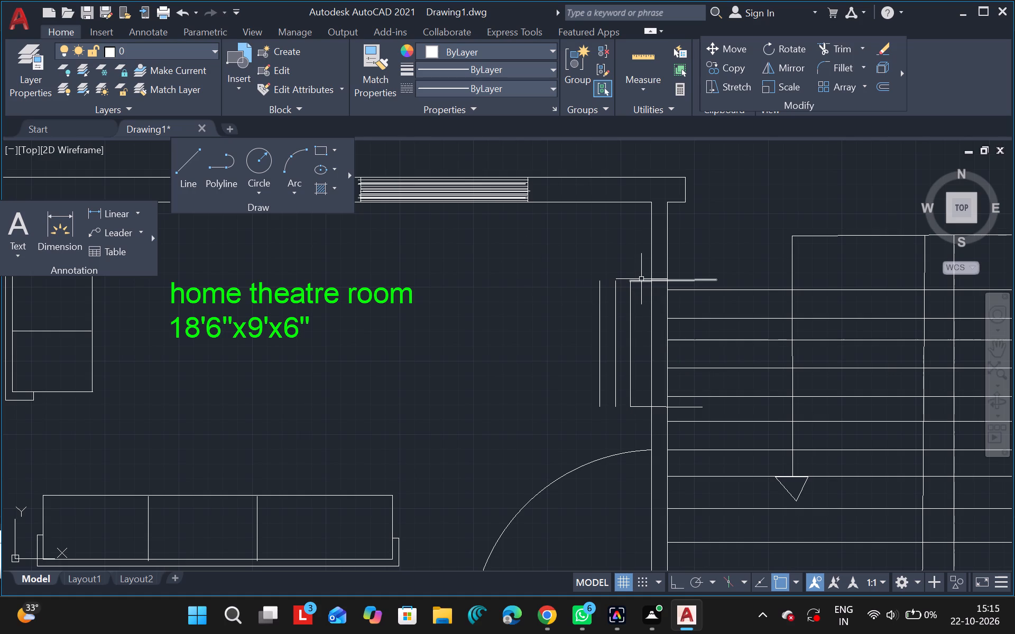
Extend the upper and lower horizontal lines to the outermost copied vertical line in the home theatre room.
type("ex")
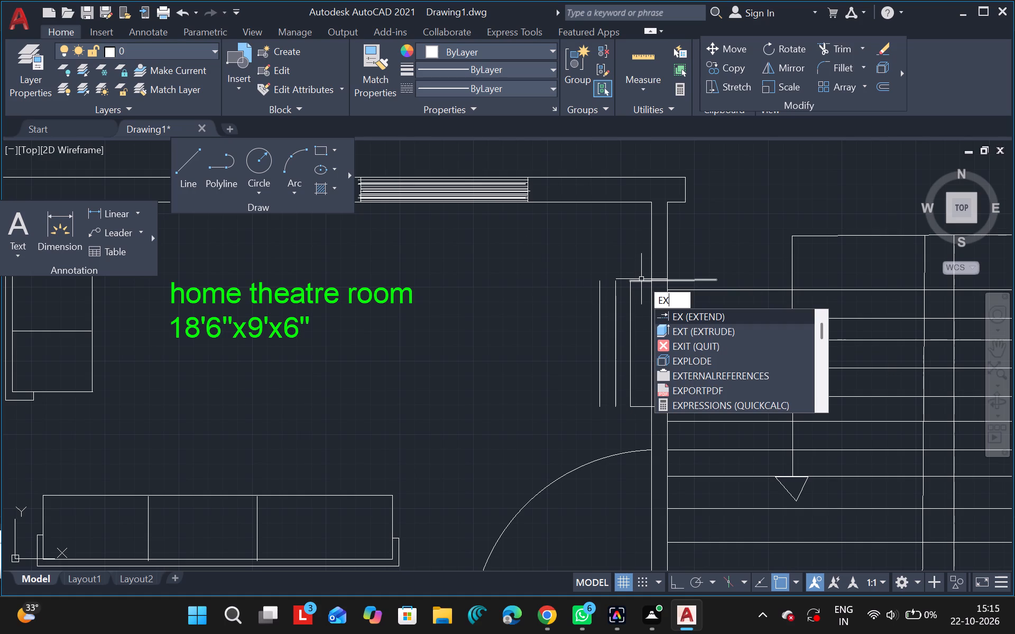
left_click_drag(693, 319, 633, 277)
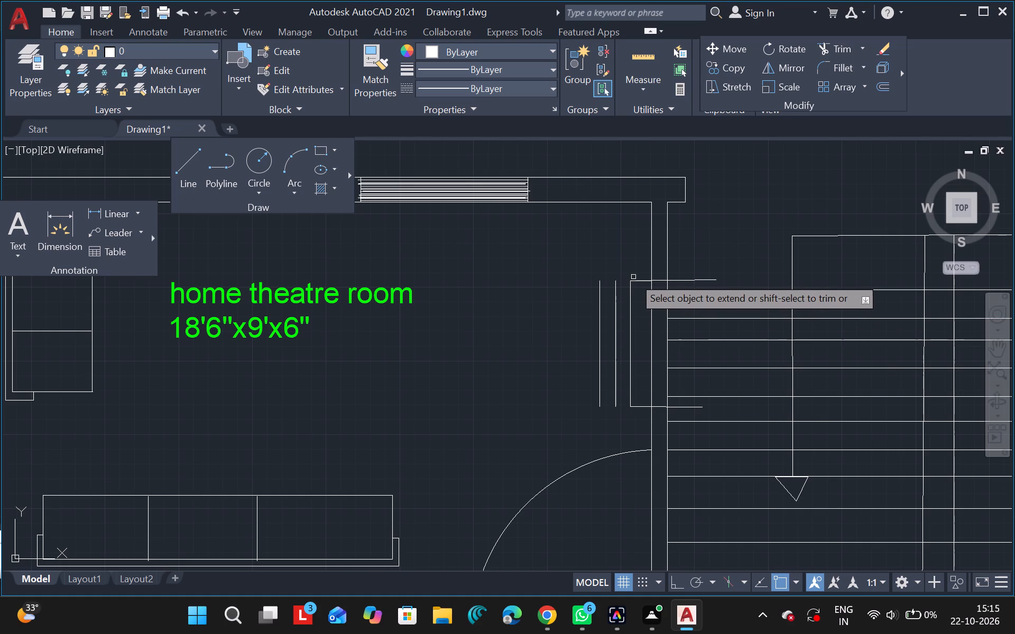
left_click_drag(633, 277, 633, 282)
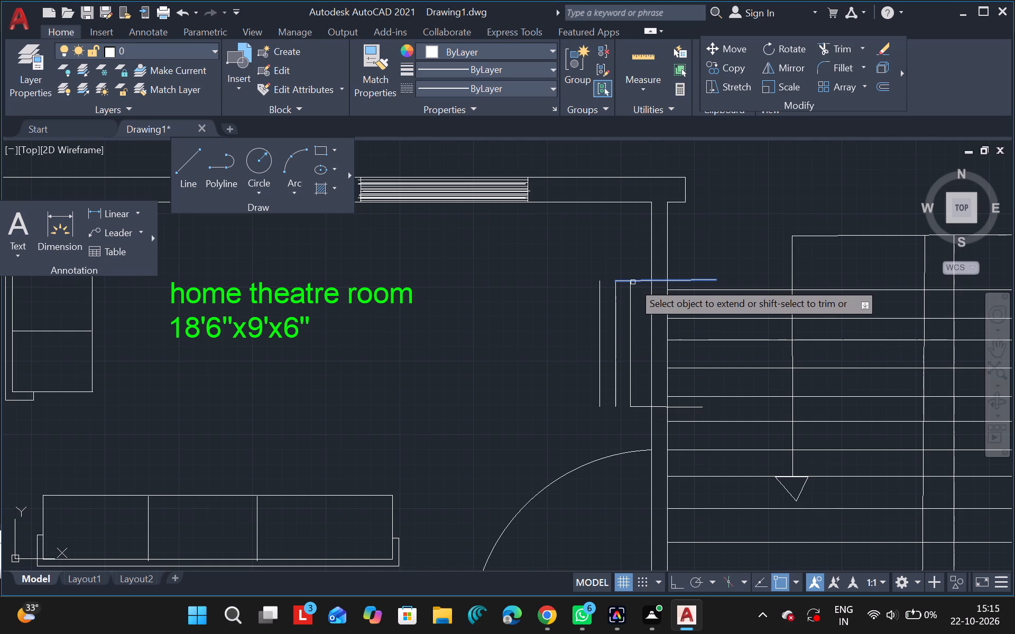
left_click(633, 282)
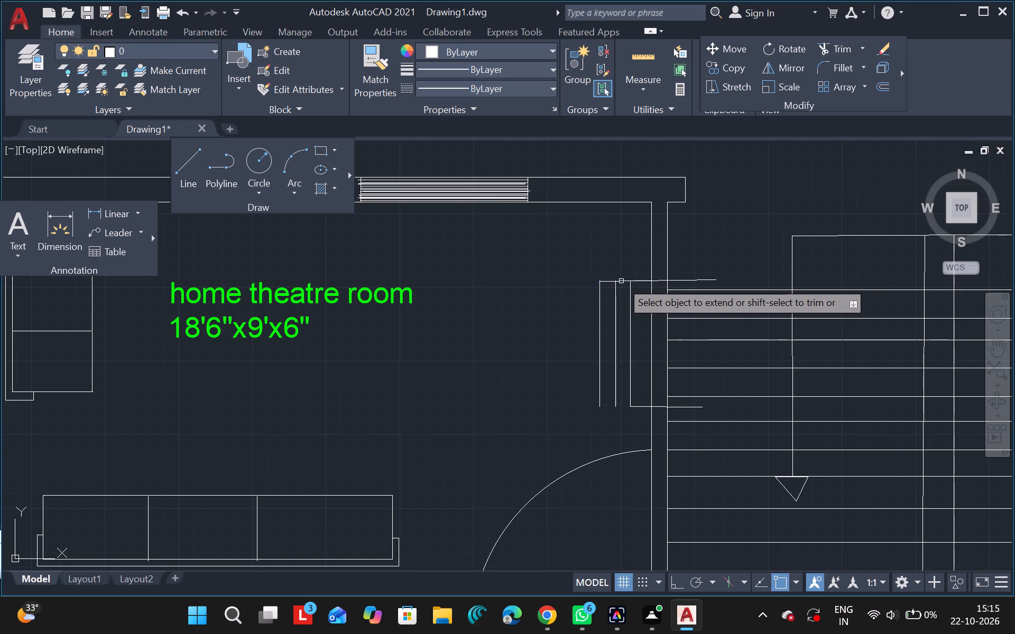
left_click(621, 281)
left_click_drag(631, 405, 614, 406)
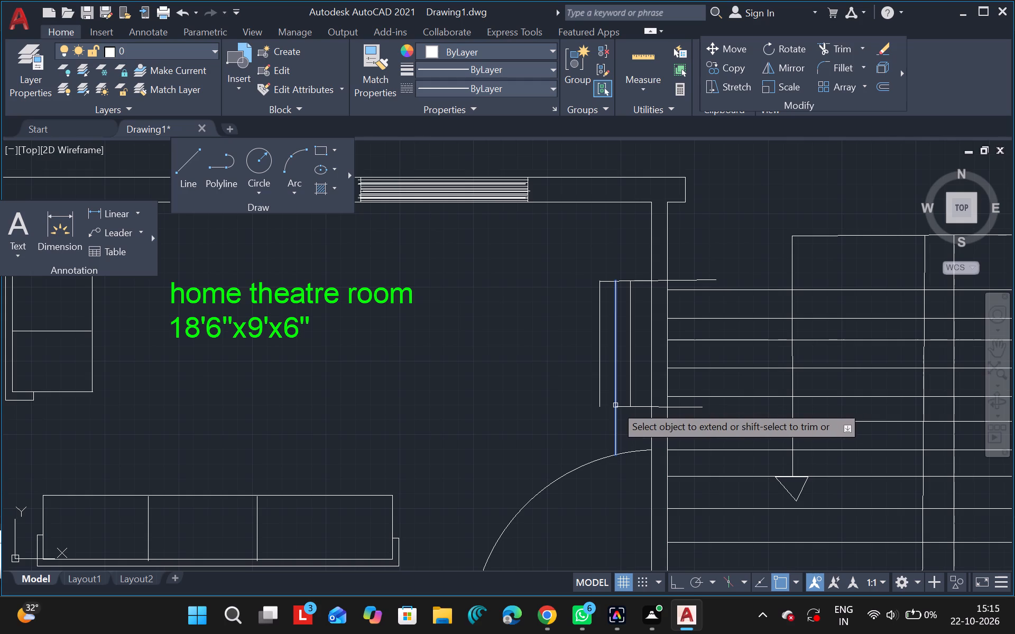
left_click_drag(614, 406, 613, 406)
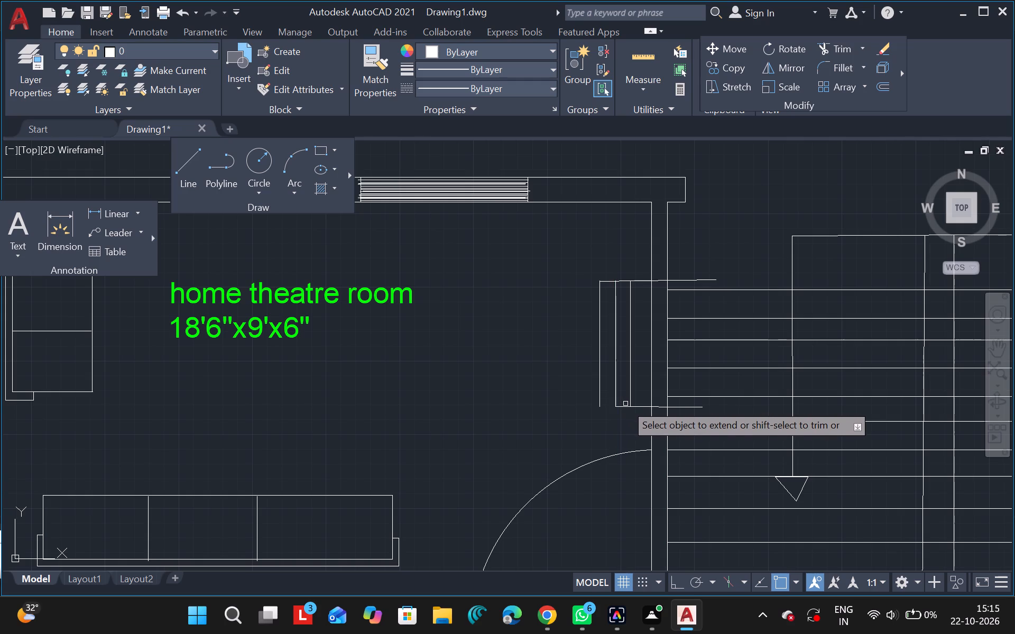
left_click(624, 405)
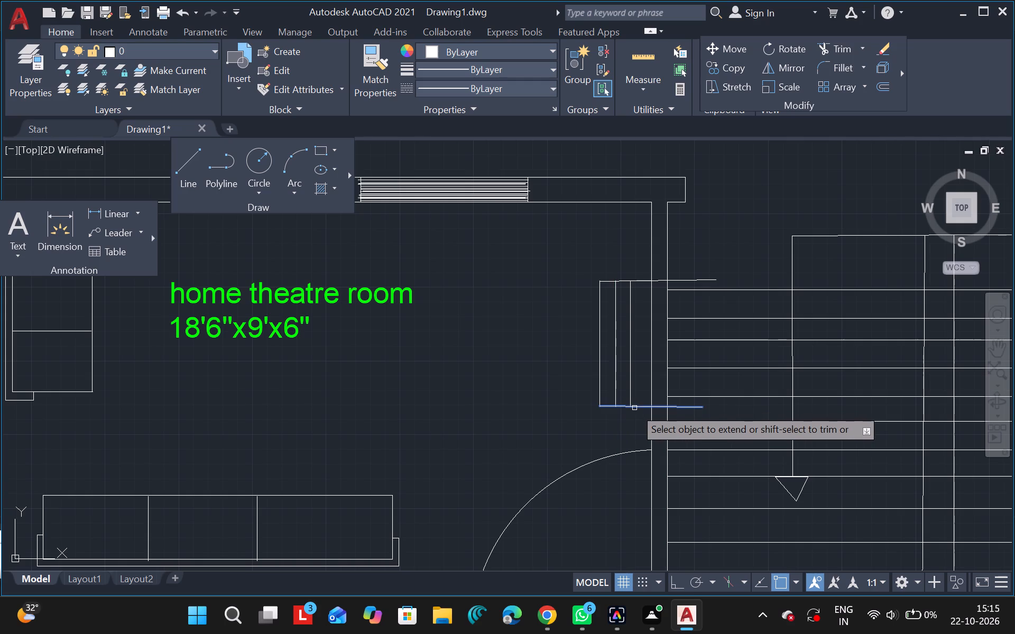
key("Escape")
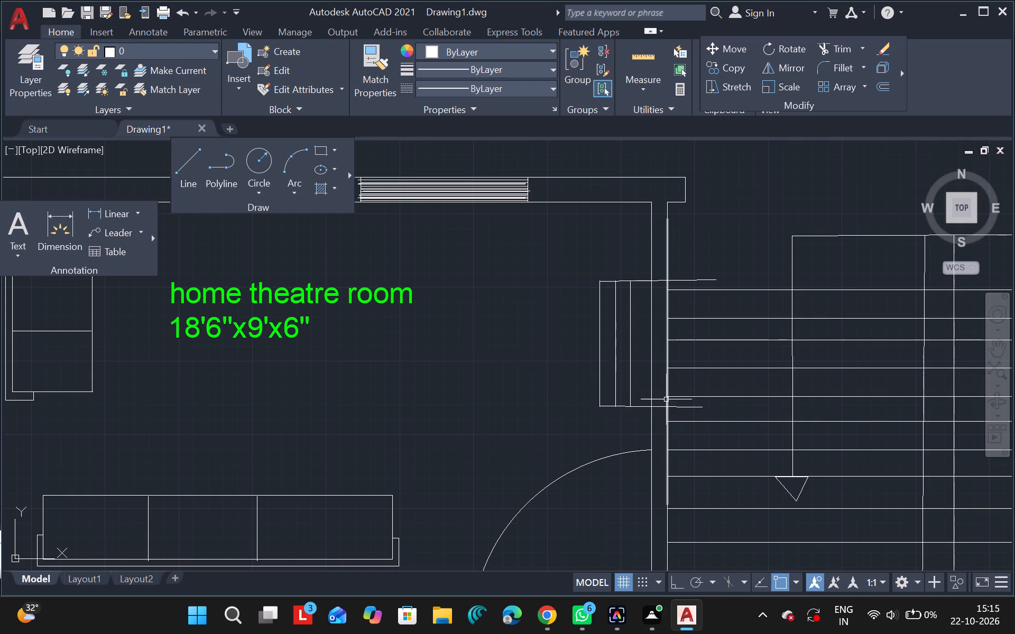
Trim the wall unit's upper and lower horizontal lines back to the room-side face of the home theatre room's wall.
type("tr")
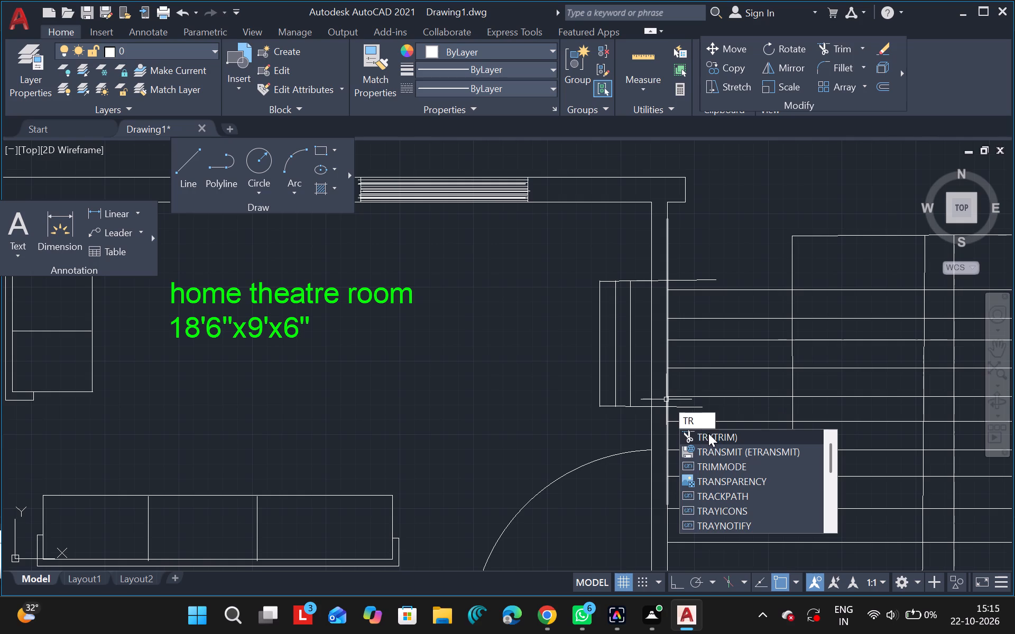
left_click(708, 433)
left_click_drag(661, 405, 681, 406)
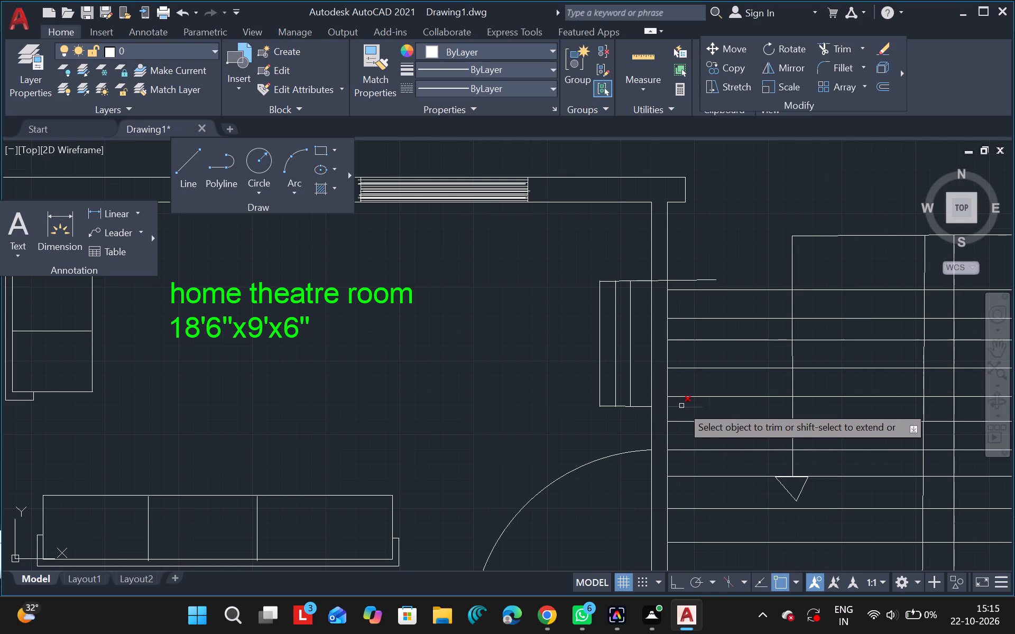
left_click_drag(681, 406, 690, 278)
left_click(690, 279)
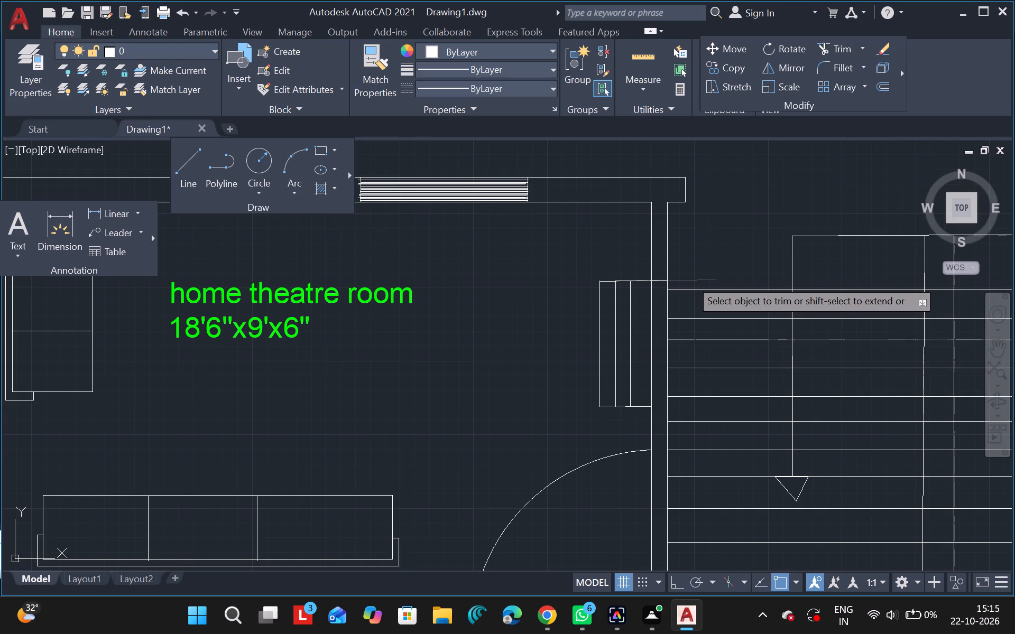
left_click(660, 279)
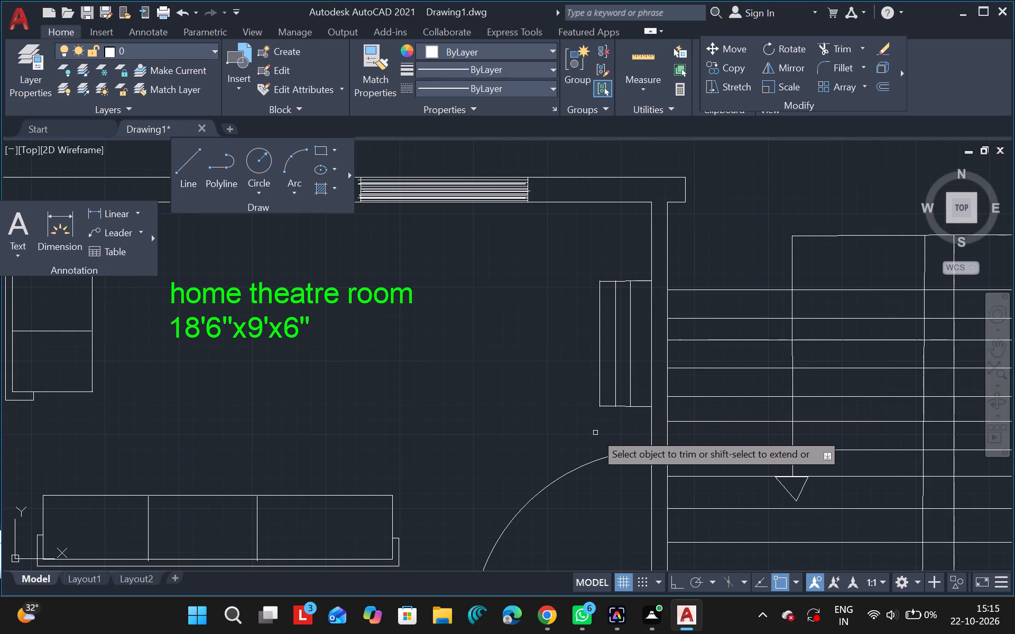
key("Escape")
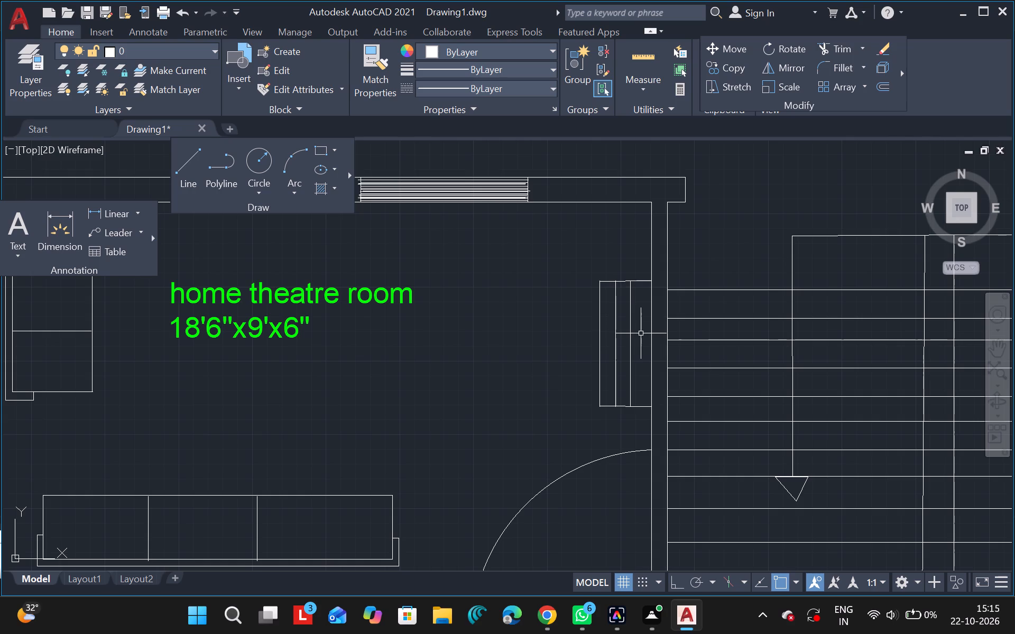
Examine the copy's toilets and home theatre room, and the original plan's labelled toilet, living room and bedroom areas.
scroll(519, 318, "down", 4, "ctrl")
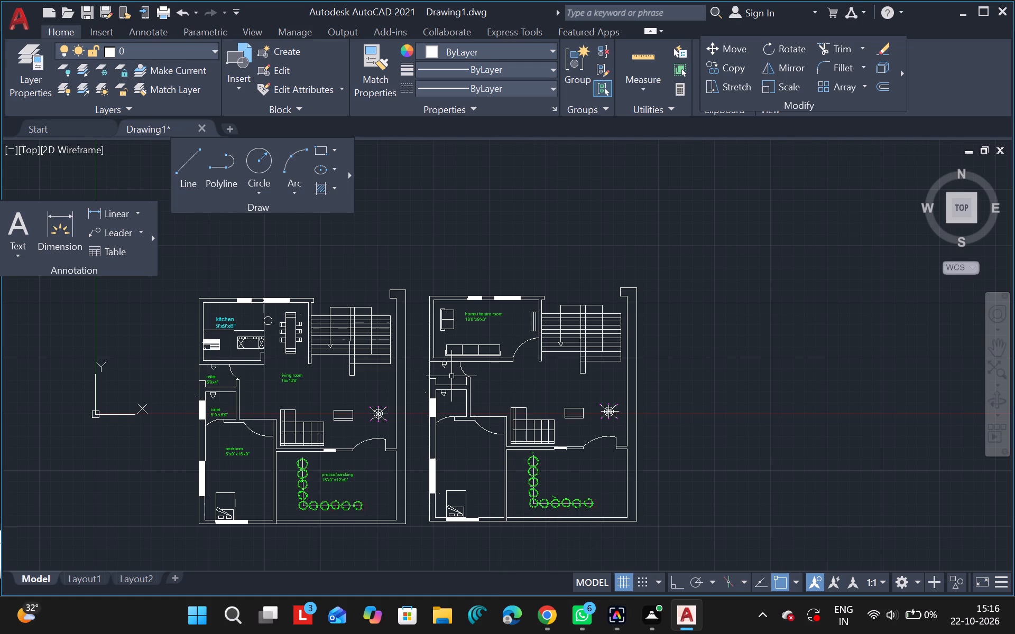
scroll(451, 376, "right", 1)
scroll(451, 376, "up", 3, "ctrl")
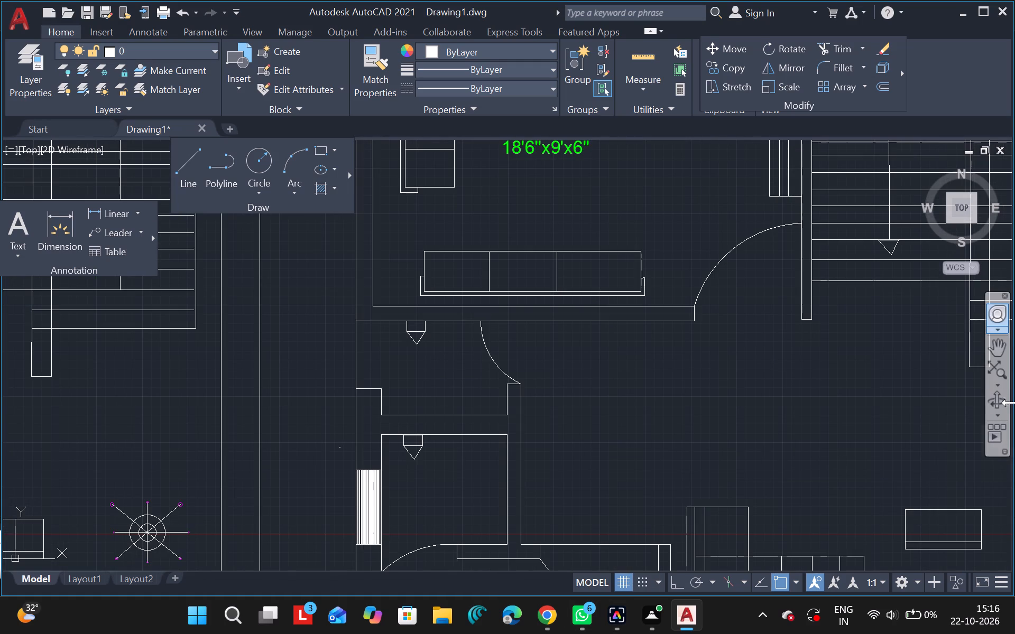
left_click(1001, 353)
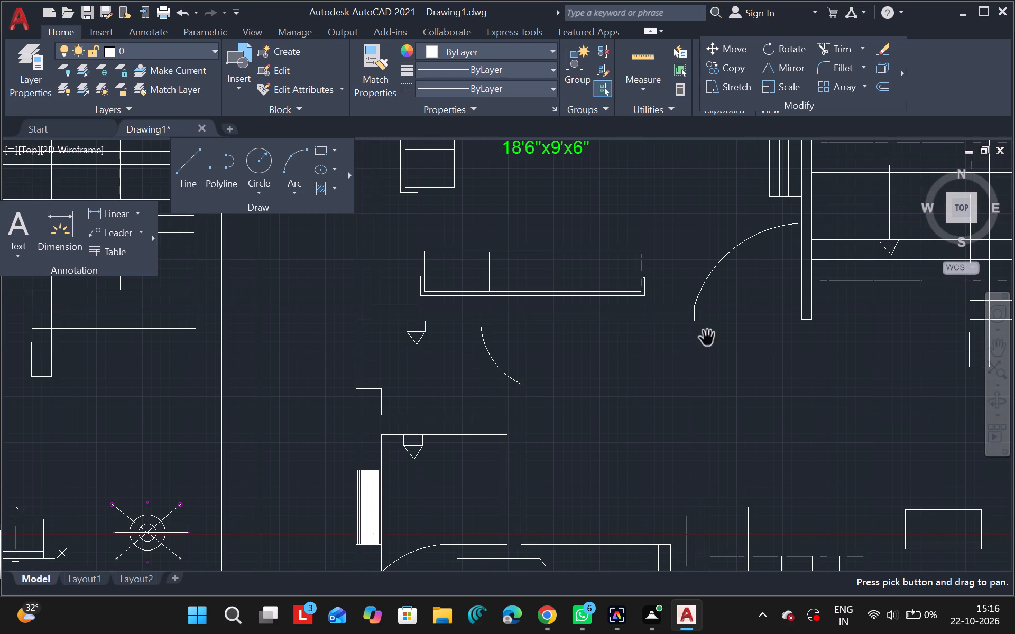
left_click_drag(575, 350, 651, 314)
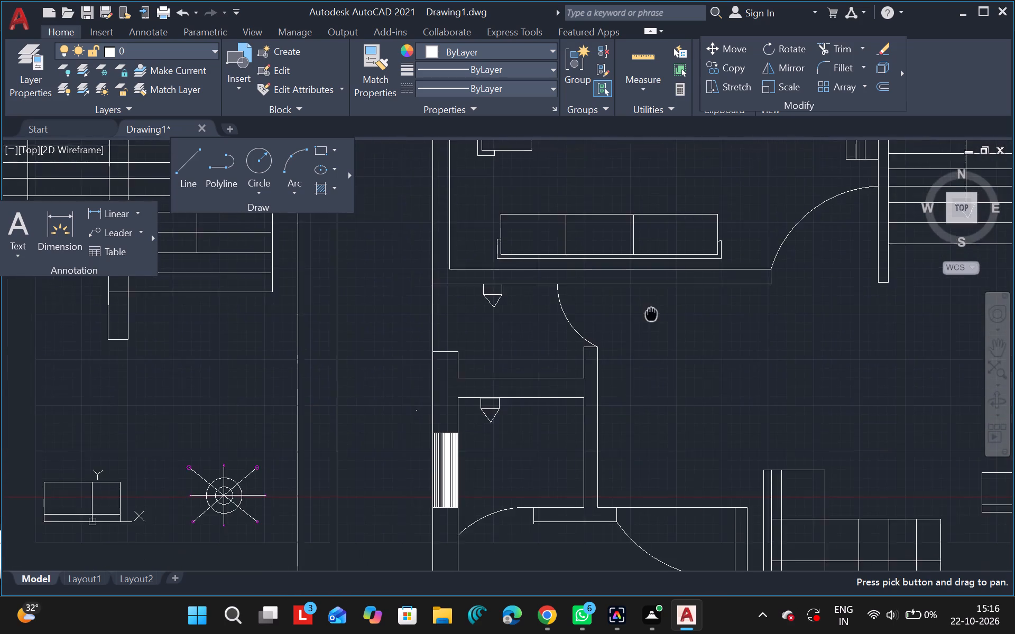
left_click_drag(651, 314, 879, 96)
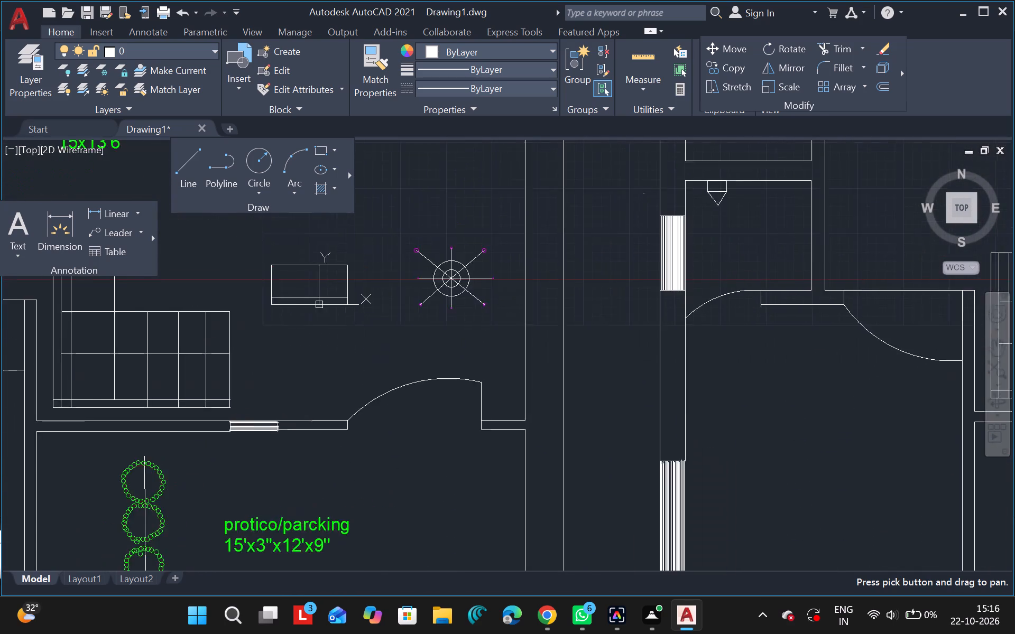
left_click_drag(879, 96, 979, 223)
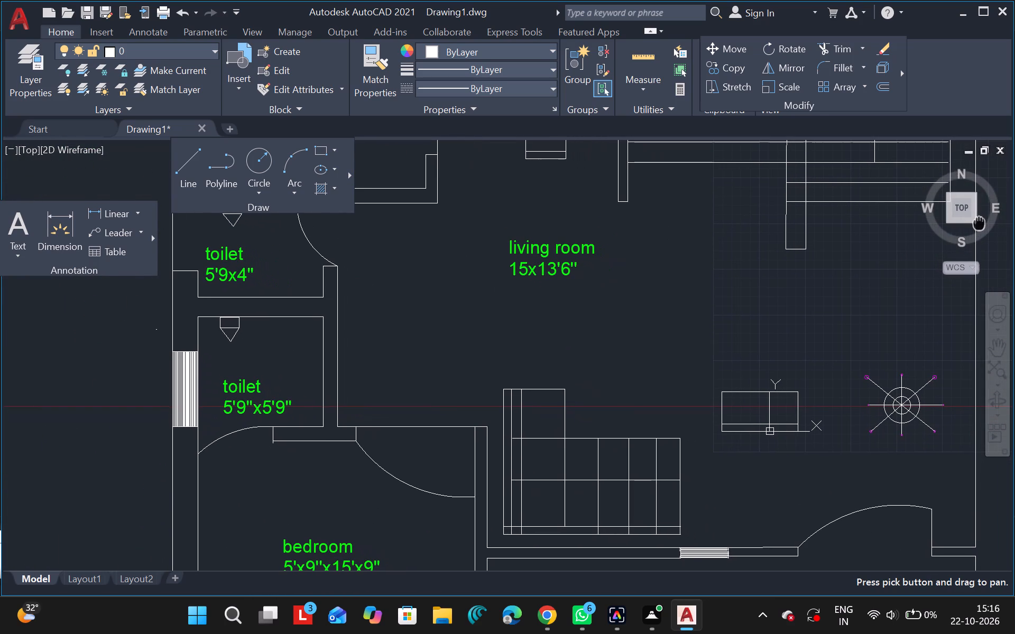
left_click_drag(979, 223, 902, 175)
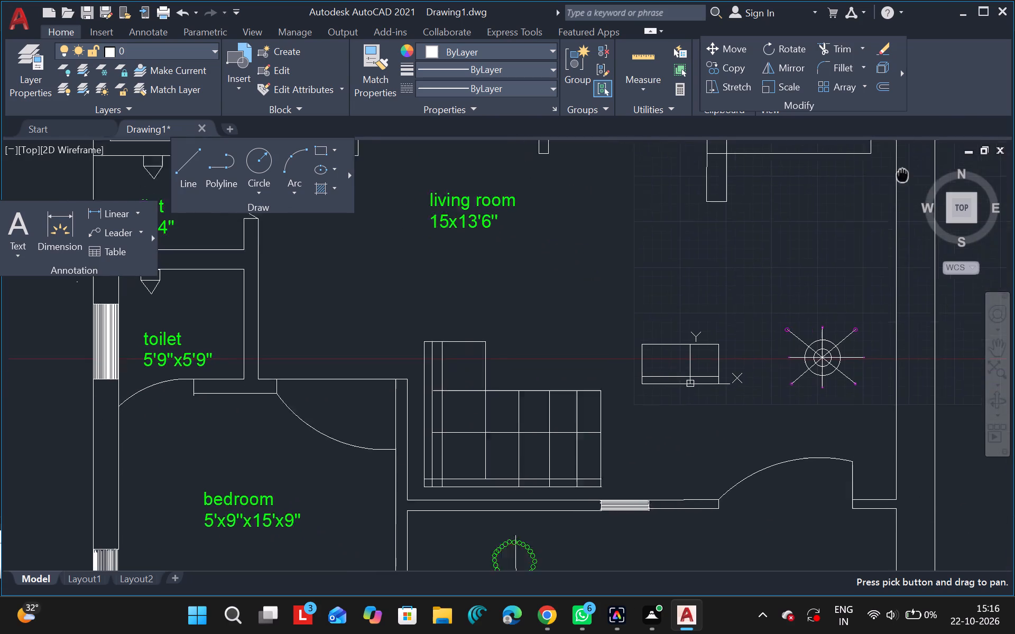
left_click_drag(902, 175, 769, 200)
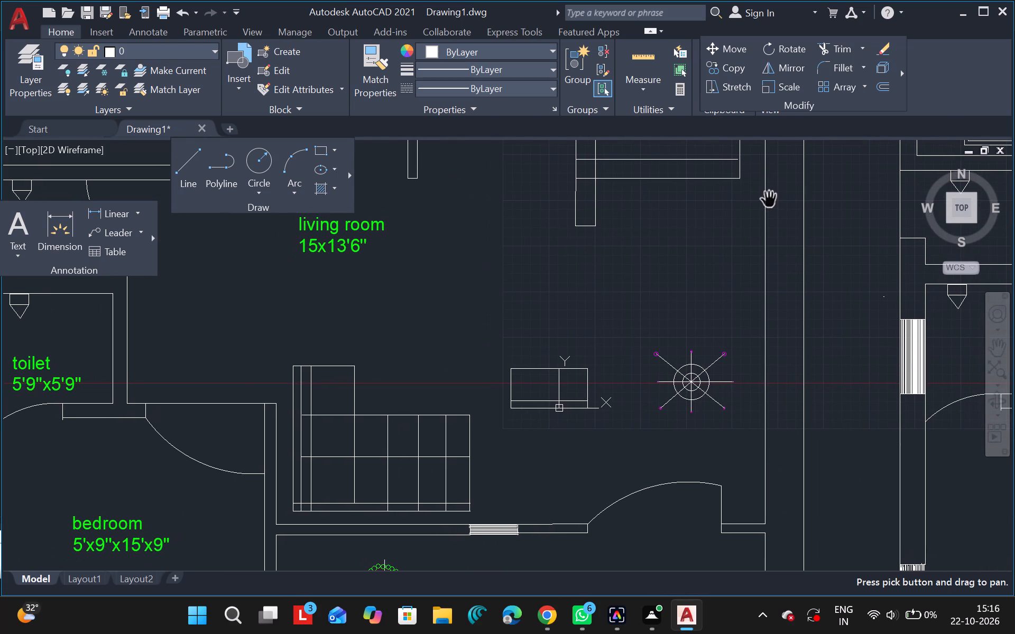
key("Escape")
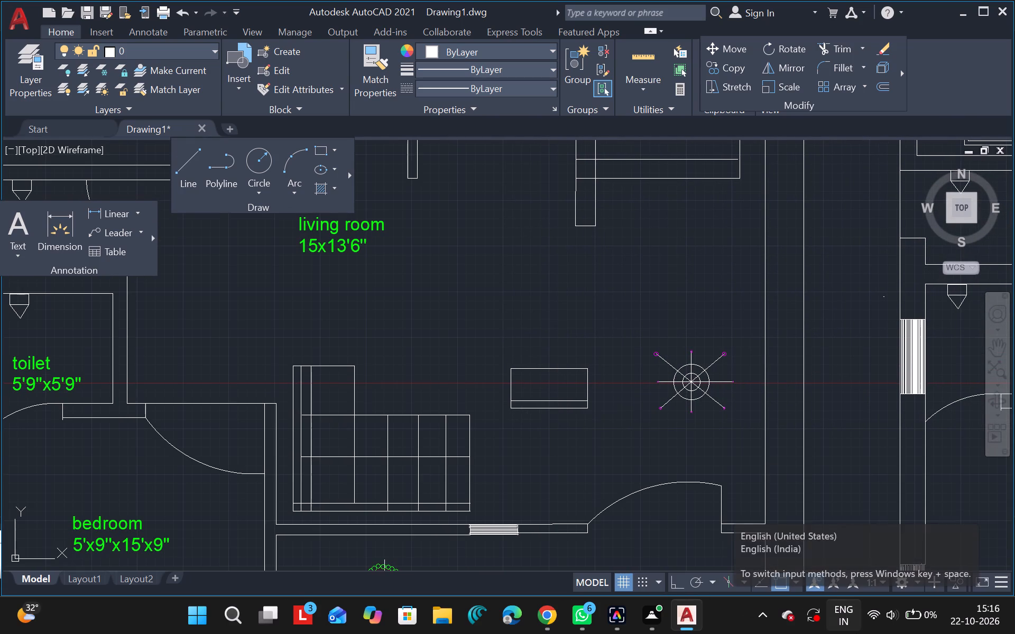
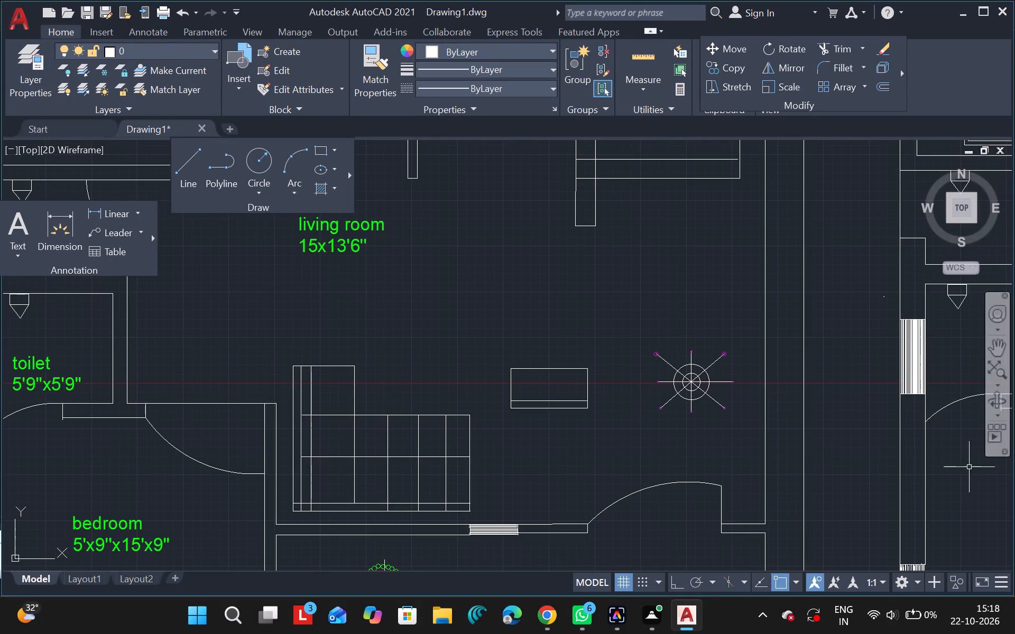
Look over the rooms of both floor plans to compare their labels.
left_click(1005, 353)
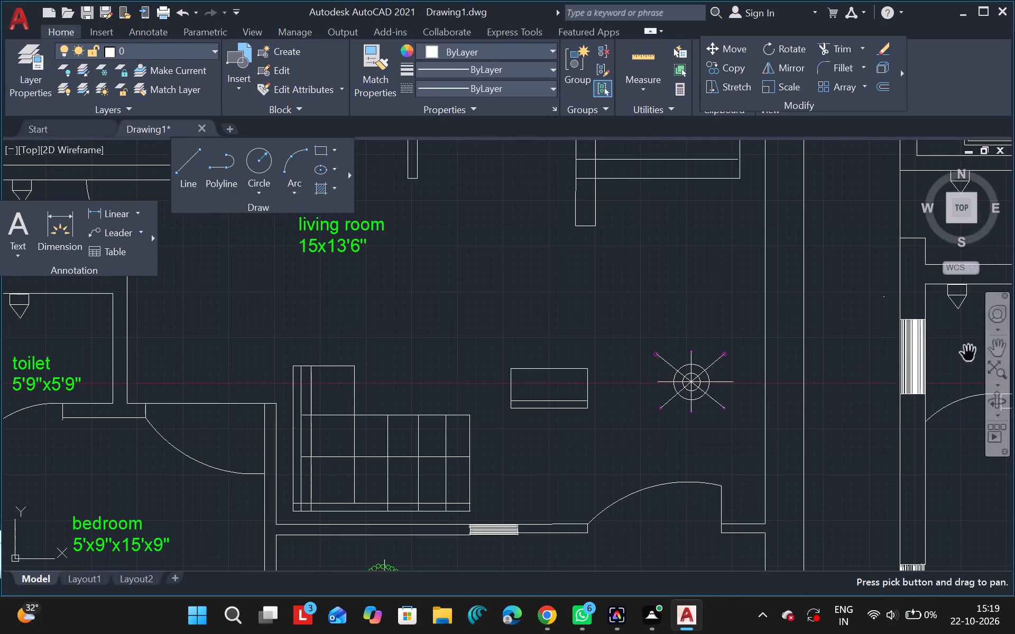
left_click_drag(693, 279, 494, 217)
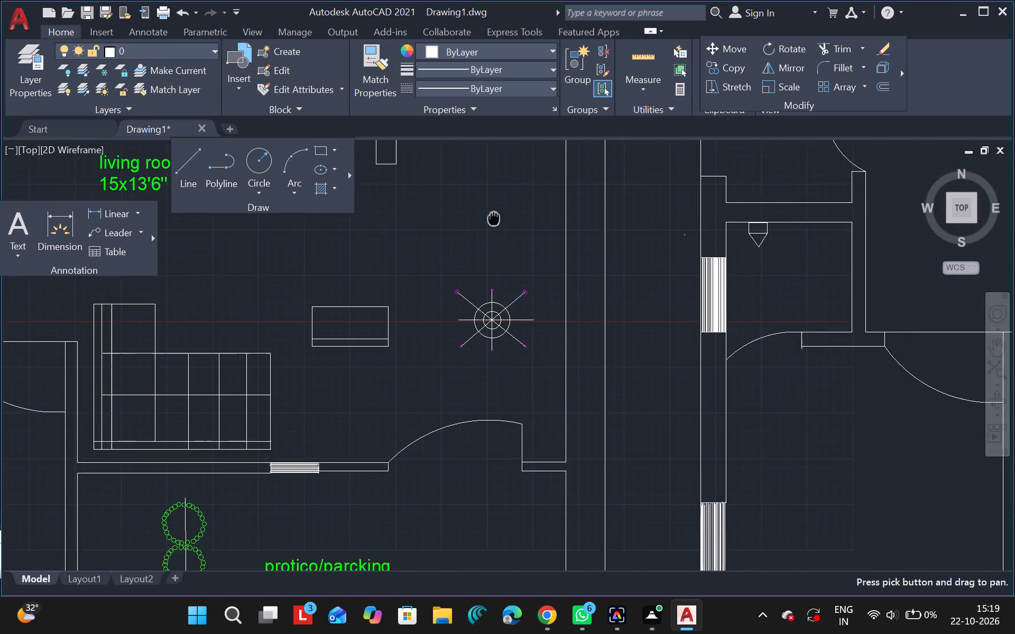
left_click_drag(494, 217, 402, 399)
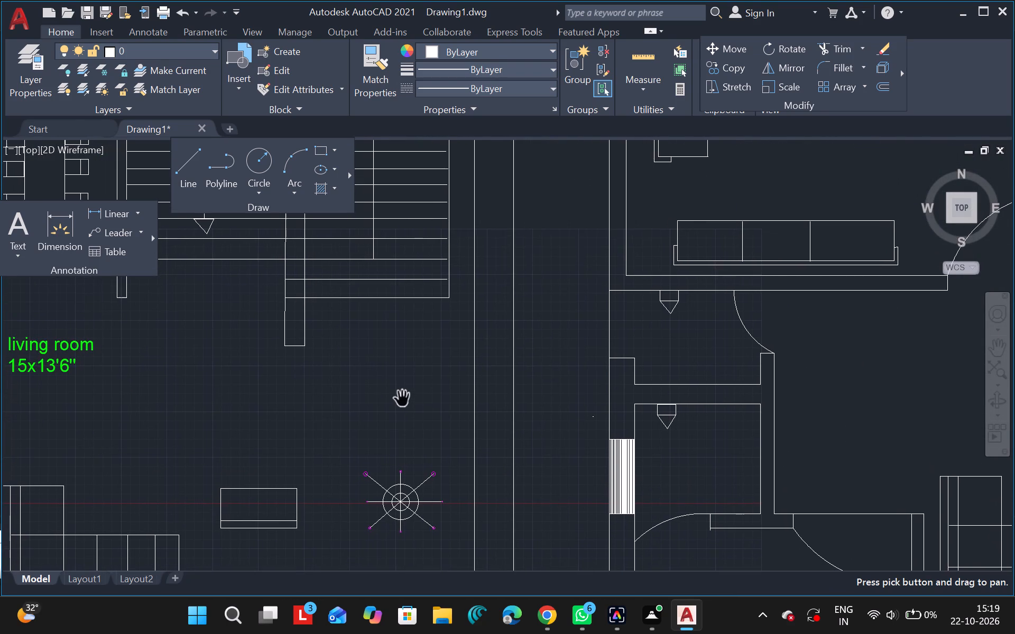
scroll(402, 399, "down", 3, "ctrl")
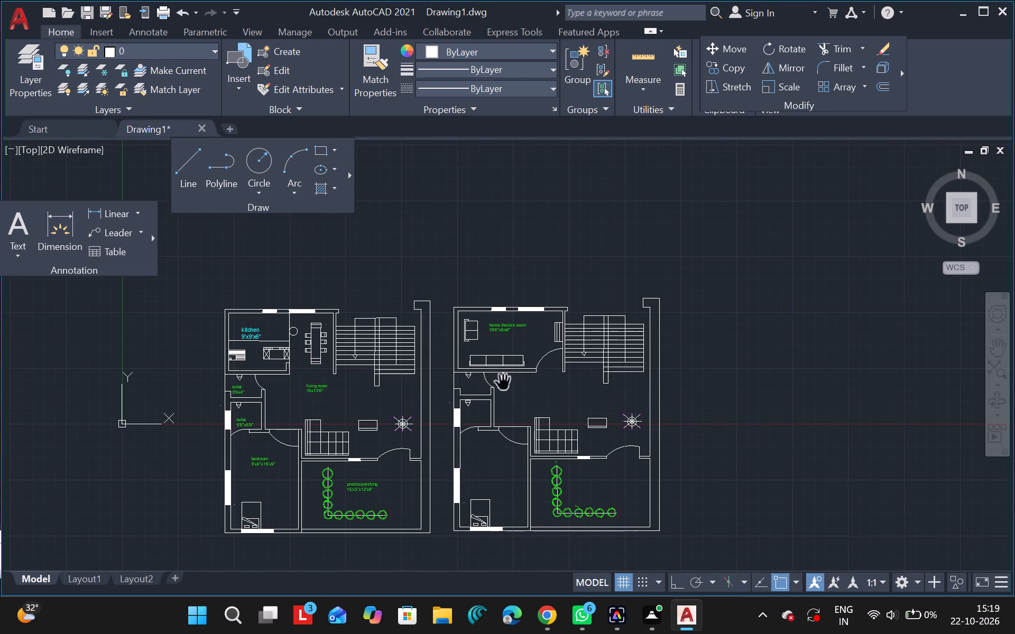
left_click_drag(450, 234, 479, 106)
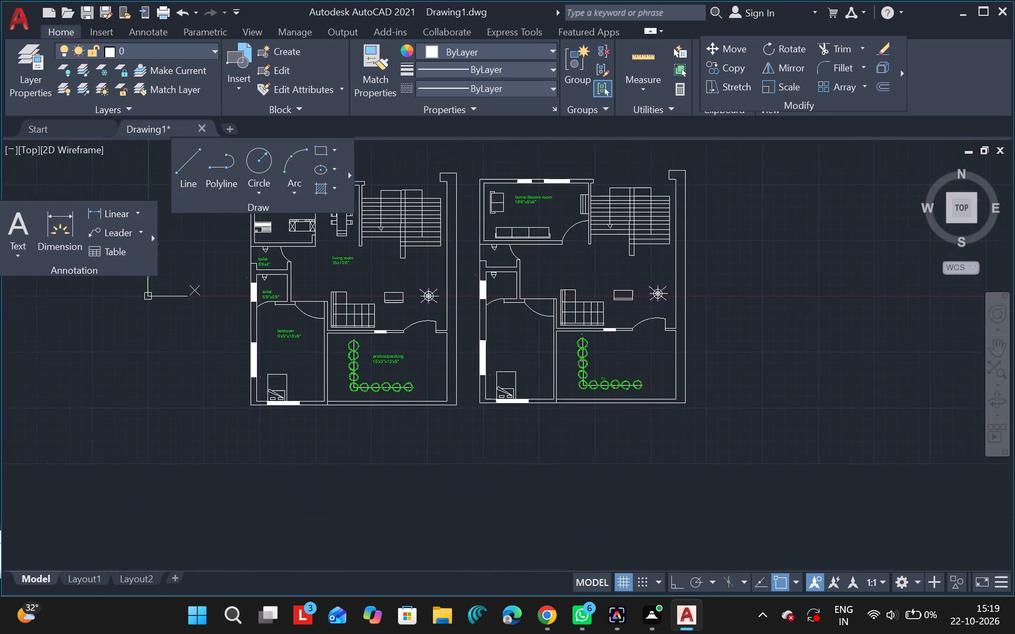
left_click_drag(479, 106, 586, 142)
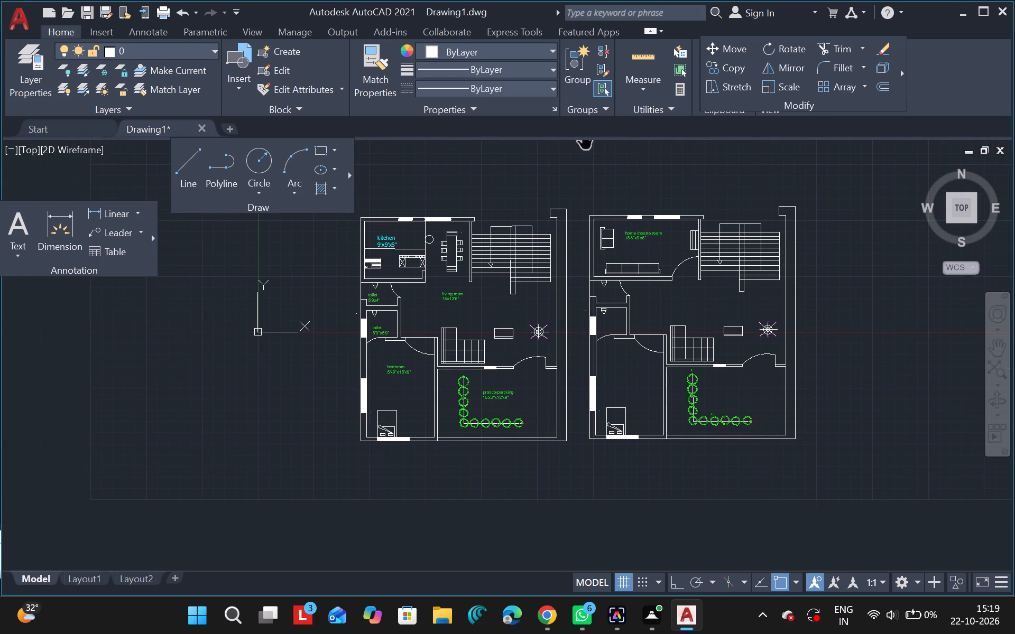
key("Escape")
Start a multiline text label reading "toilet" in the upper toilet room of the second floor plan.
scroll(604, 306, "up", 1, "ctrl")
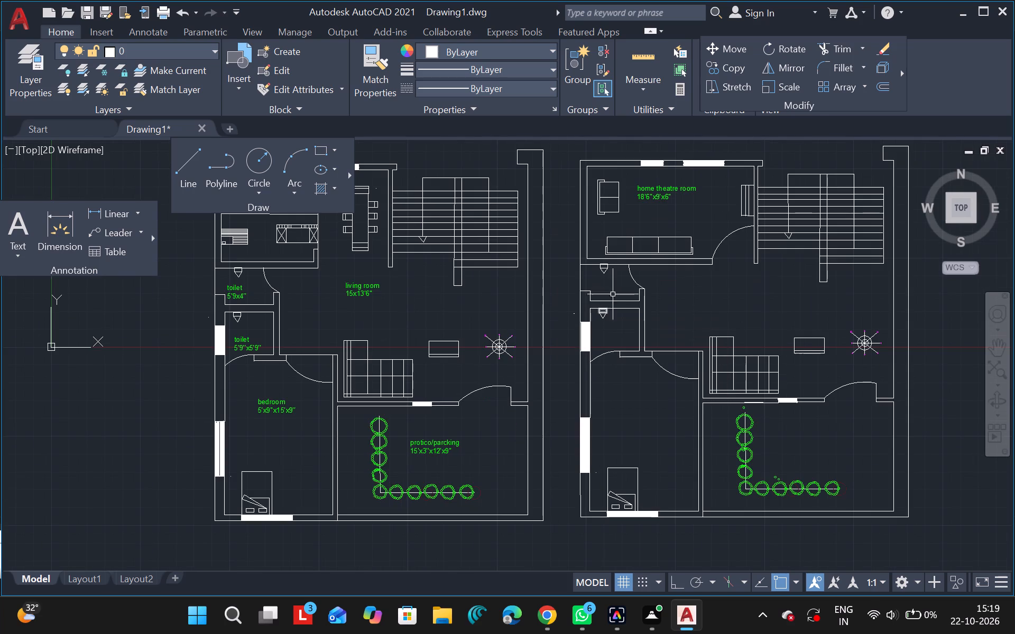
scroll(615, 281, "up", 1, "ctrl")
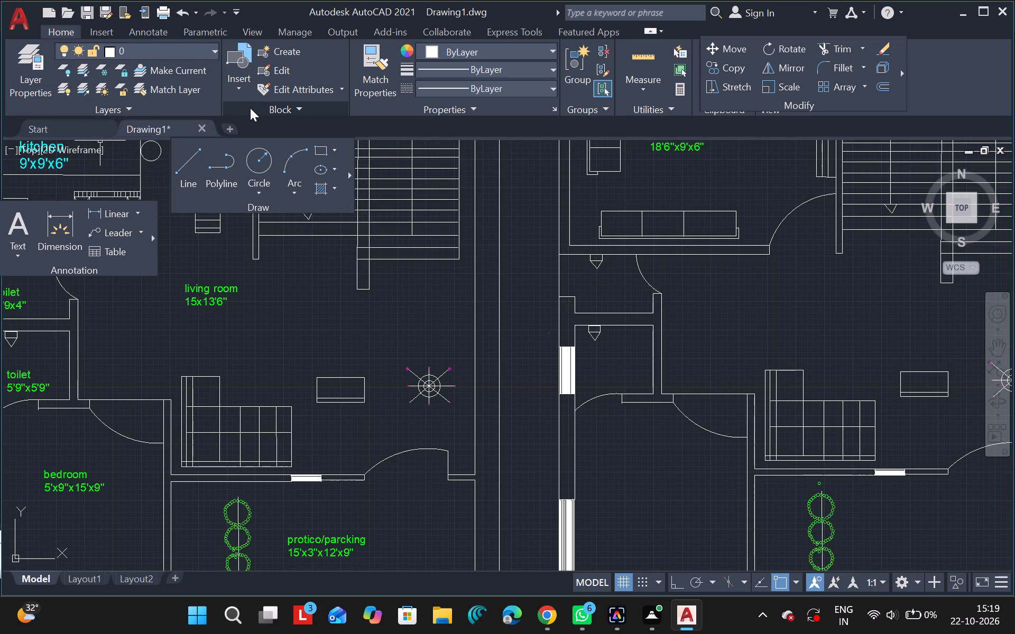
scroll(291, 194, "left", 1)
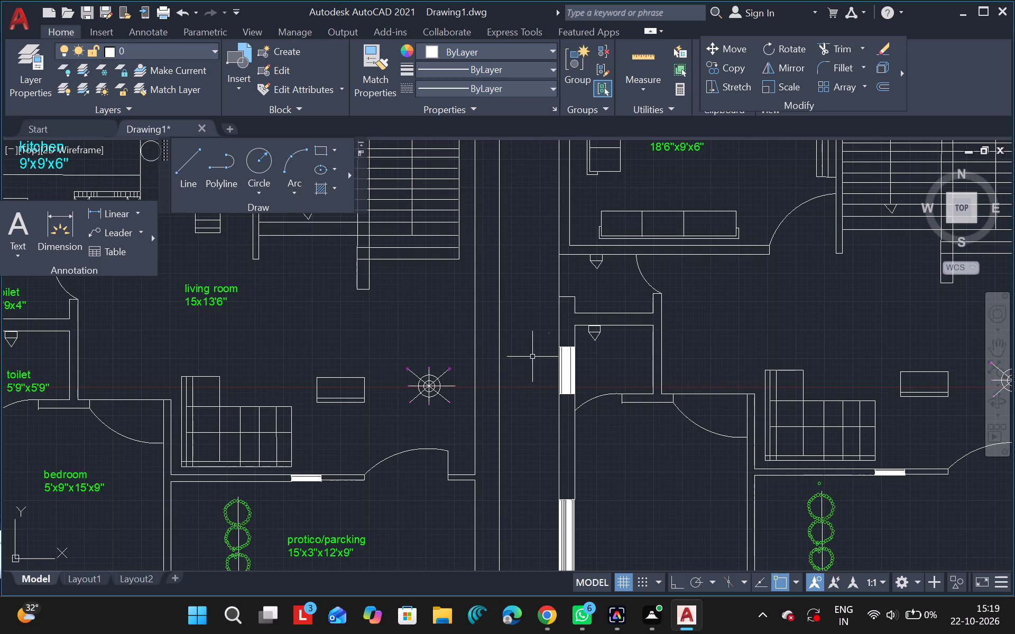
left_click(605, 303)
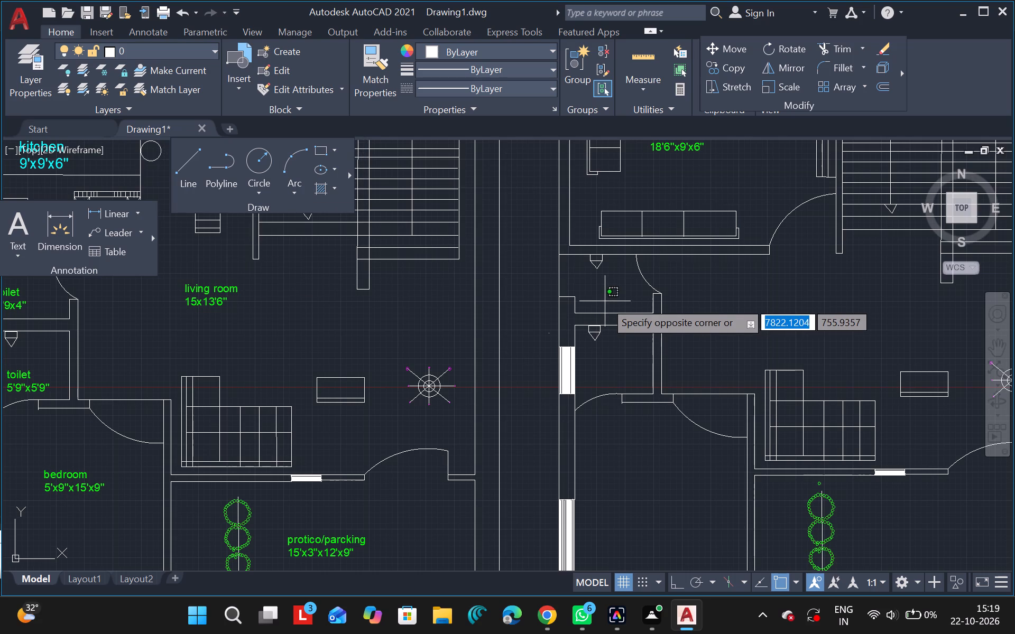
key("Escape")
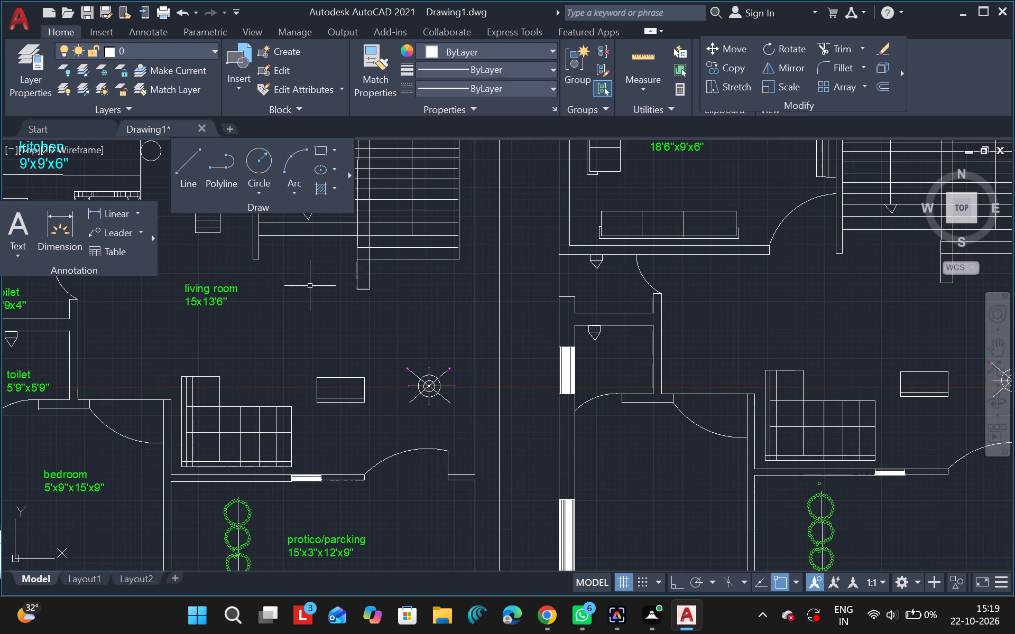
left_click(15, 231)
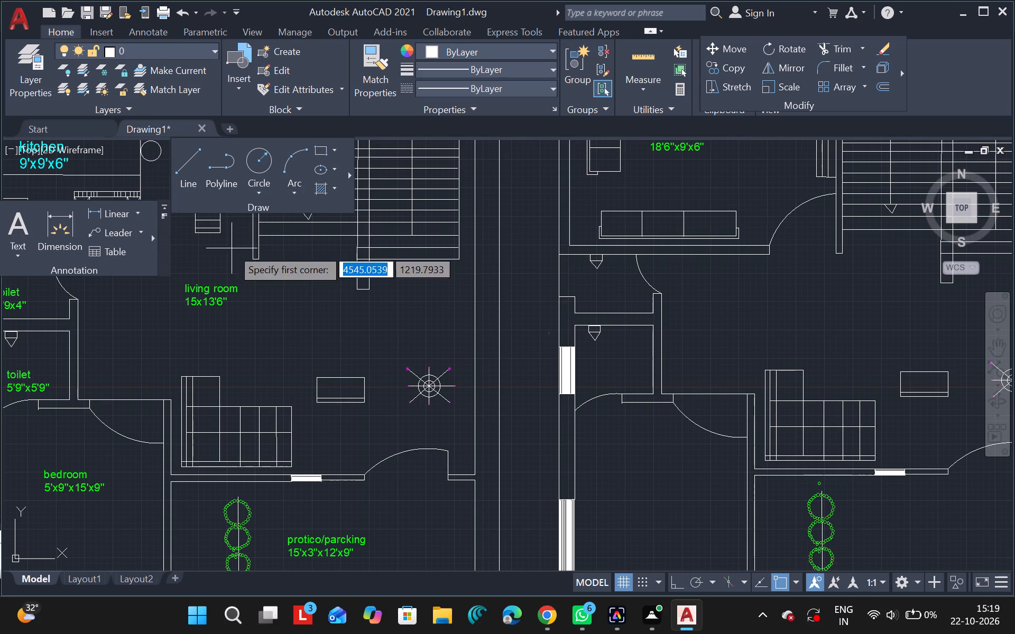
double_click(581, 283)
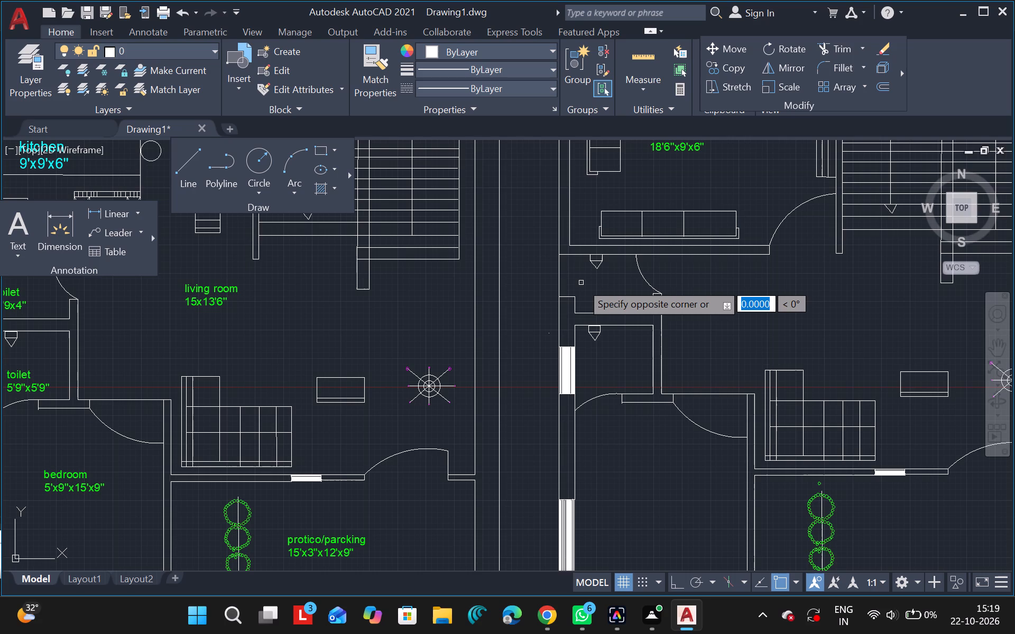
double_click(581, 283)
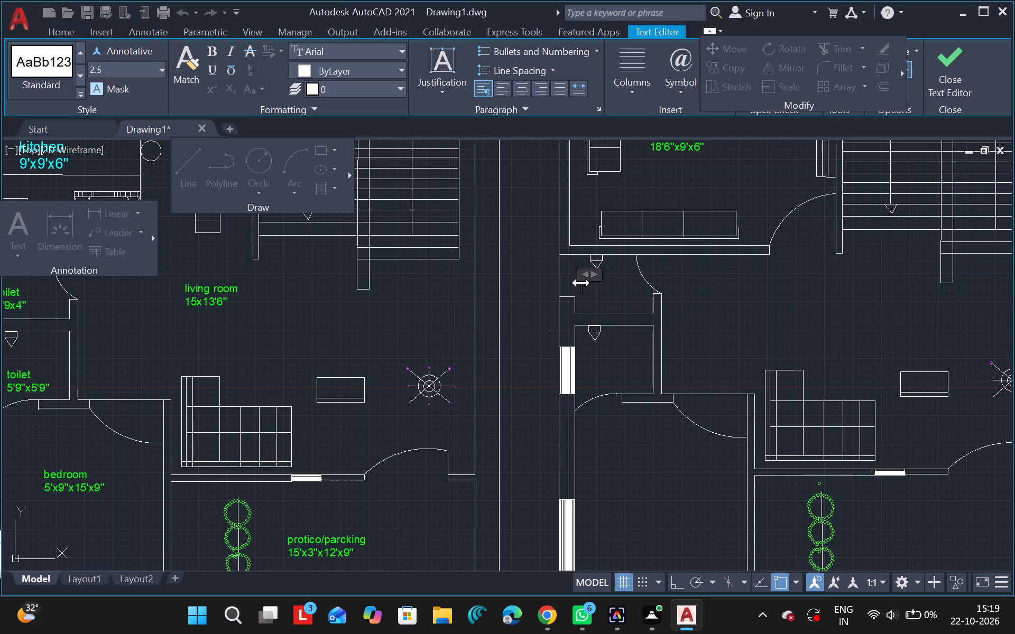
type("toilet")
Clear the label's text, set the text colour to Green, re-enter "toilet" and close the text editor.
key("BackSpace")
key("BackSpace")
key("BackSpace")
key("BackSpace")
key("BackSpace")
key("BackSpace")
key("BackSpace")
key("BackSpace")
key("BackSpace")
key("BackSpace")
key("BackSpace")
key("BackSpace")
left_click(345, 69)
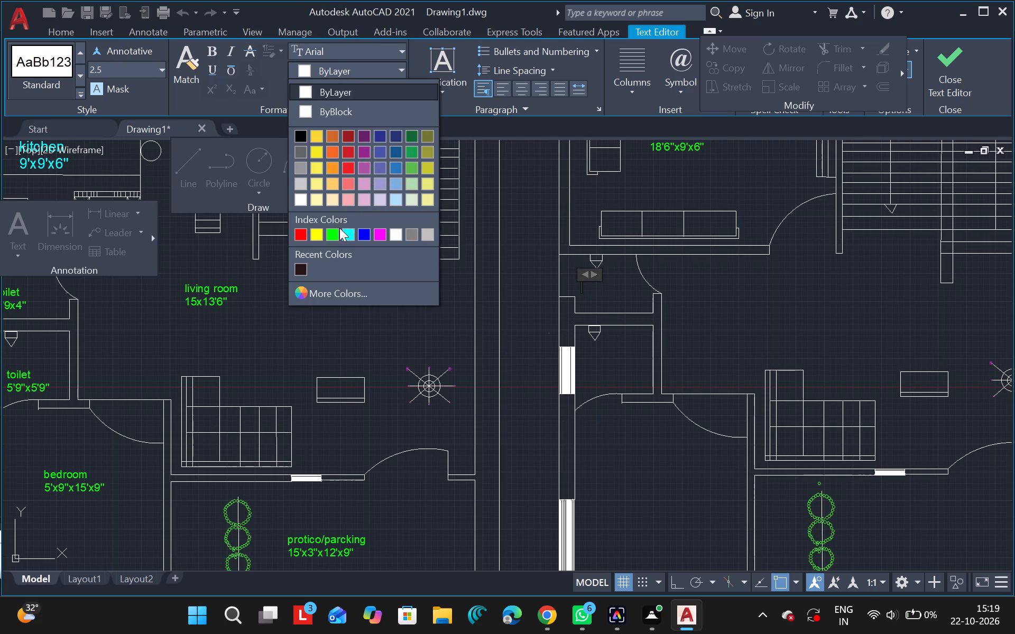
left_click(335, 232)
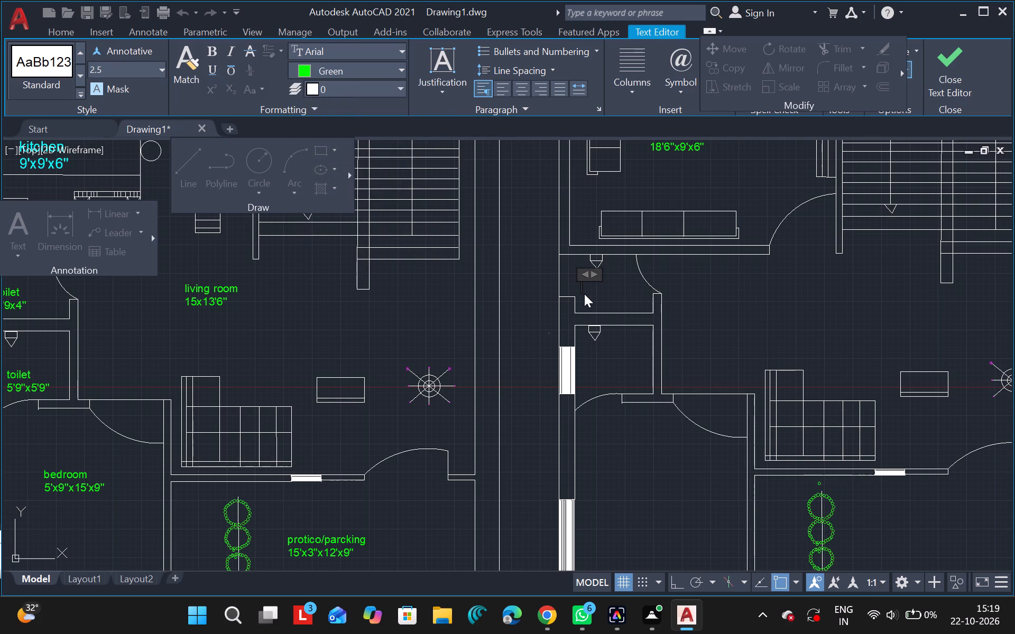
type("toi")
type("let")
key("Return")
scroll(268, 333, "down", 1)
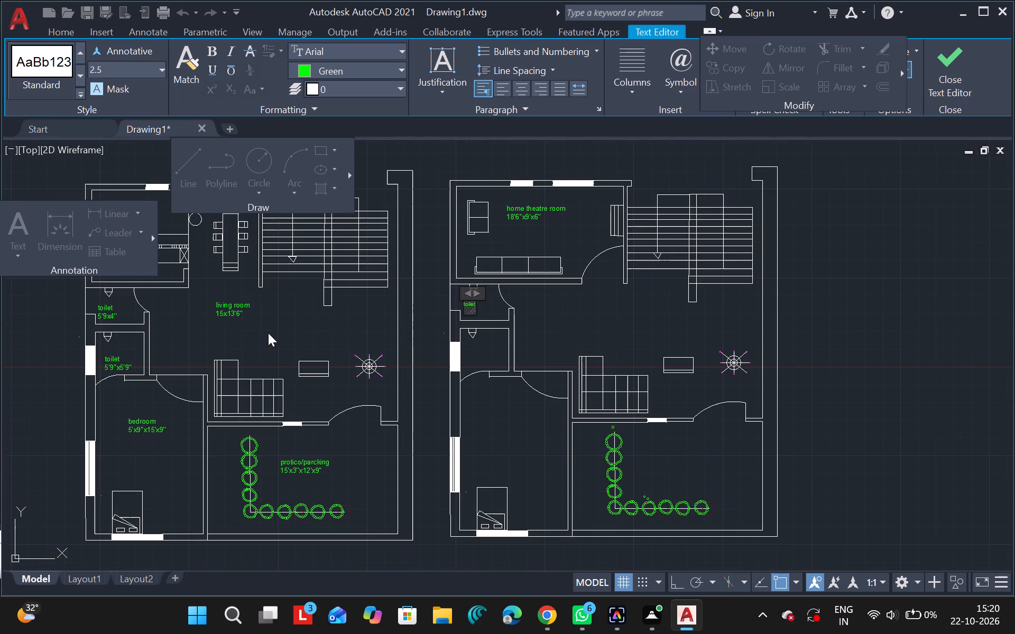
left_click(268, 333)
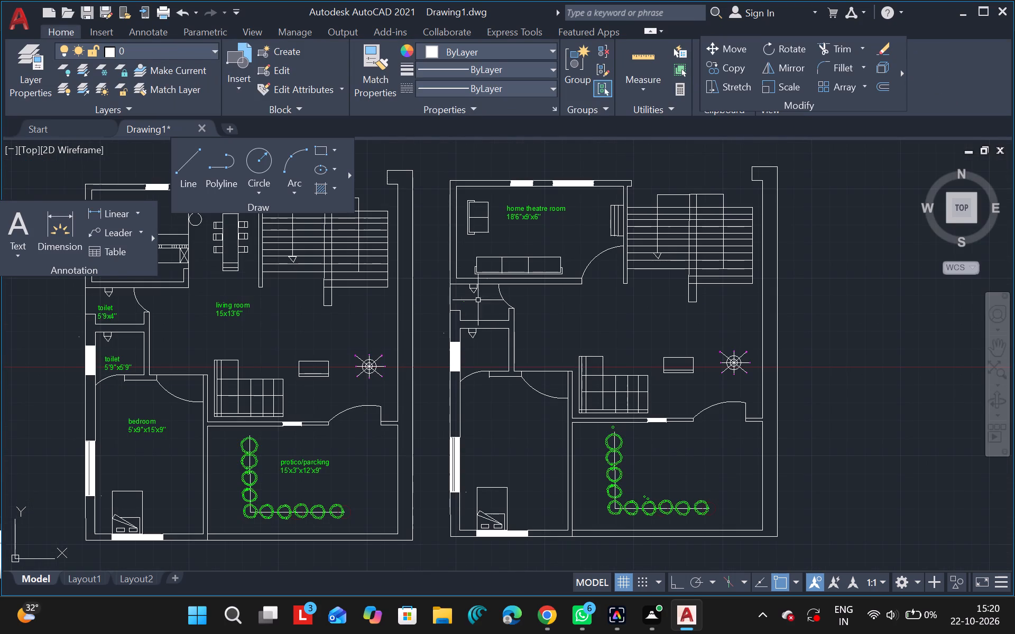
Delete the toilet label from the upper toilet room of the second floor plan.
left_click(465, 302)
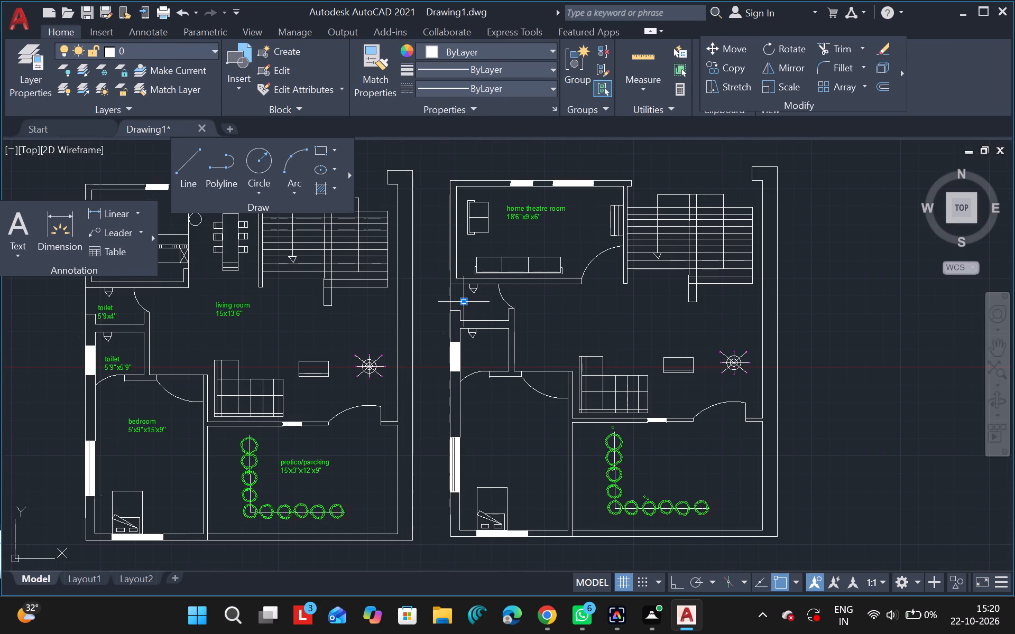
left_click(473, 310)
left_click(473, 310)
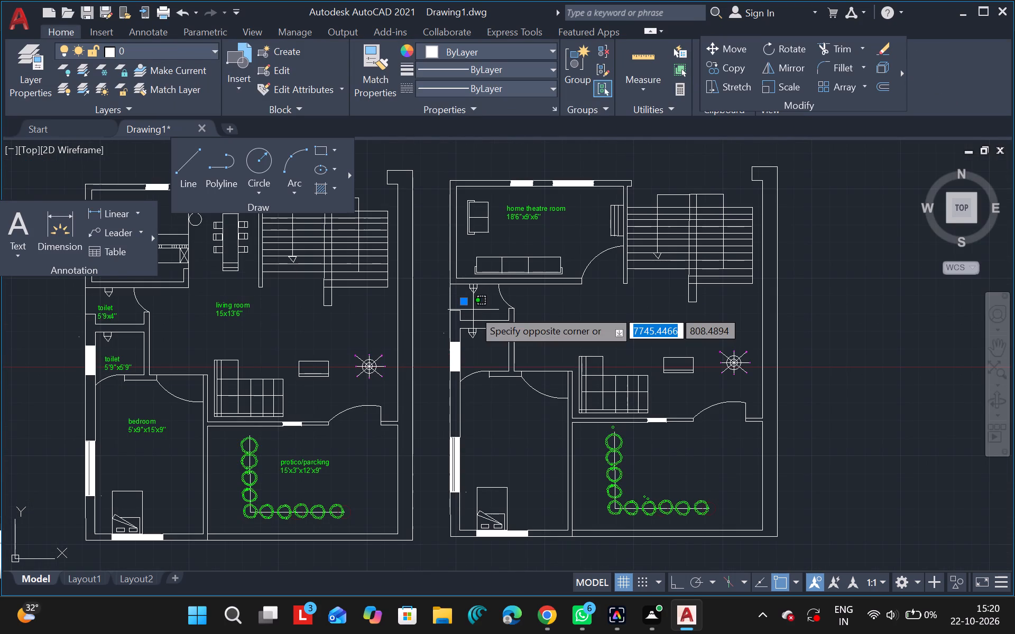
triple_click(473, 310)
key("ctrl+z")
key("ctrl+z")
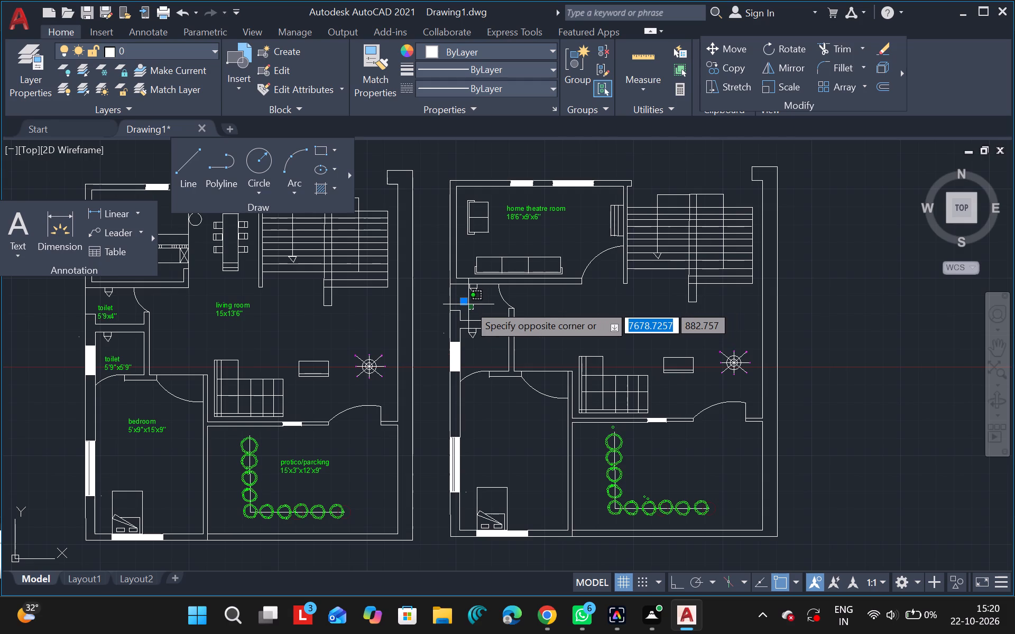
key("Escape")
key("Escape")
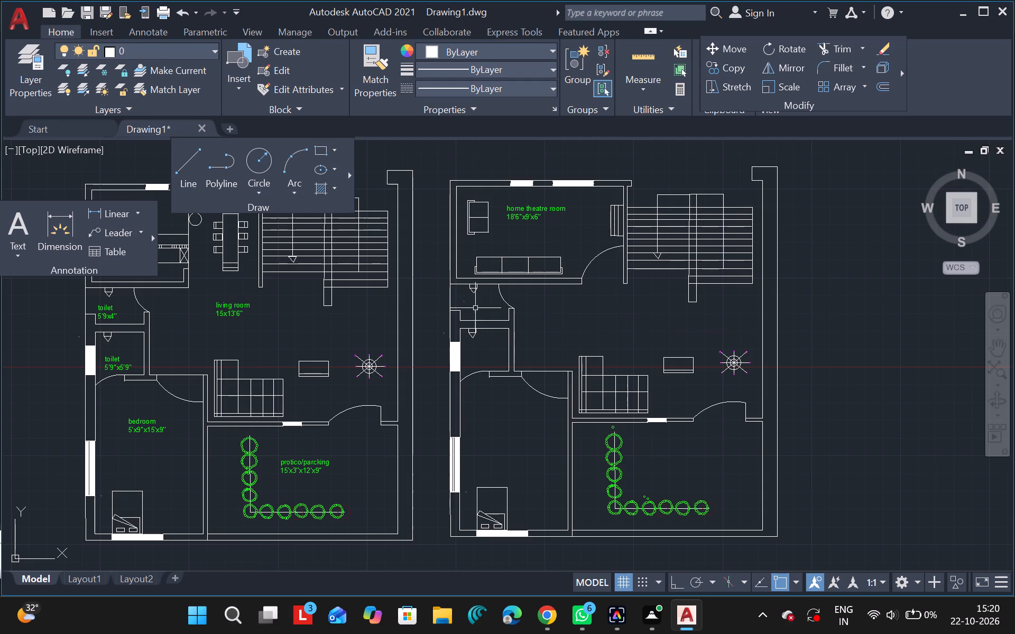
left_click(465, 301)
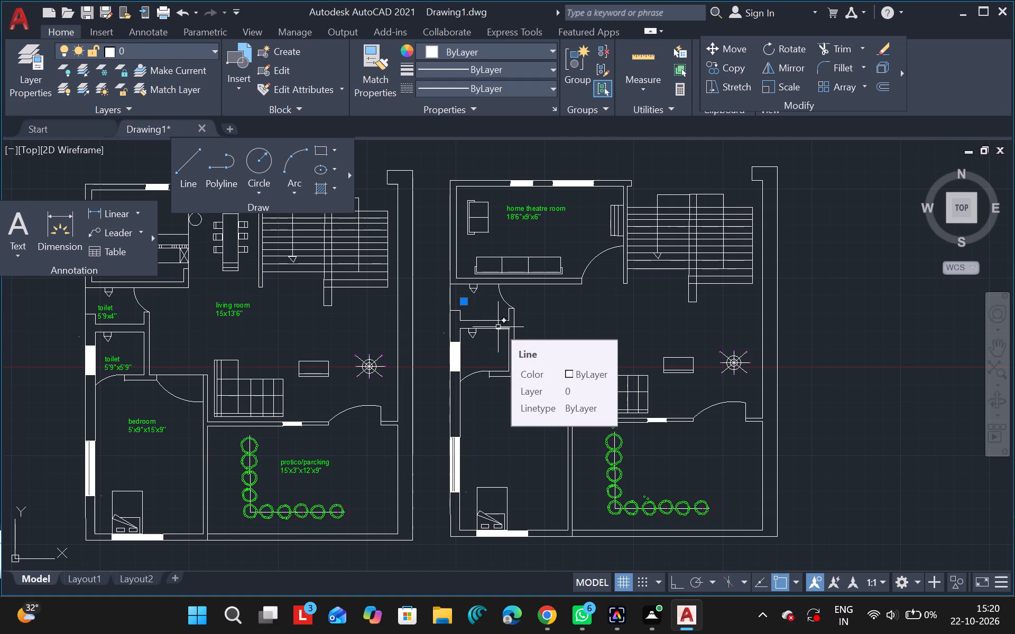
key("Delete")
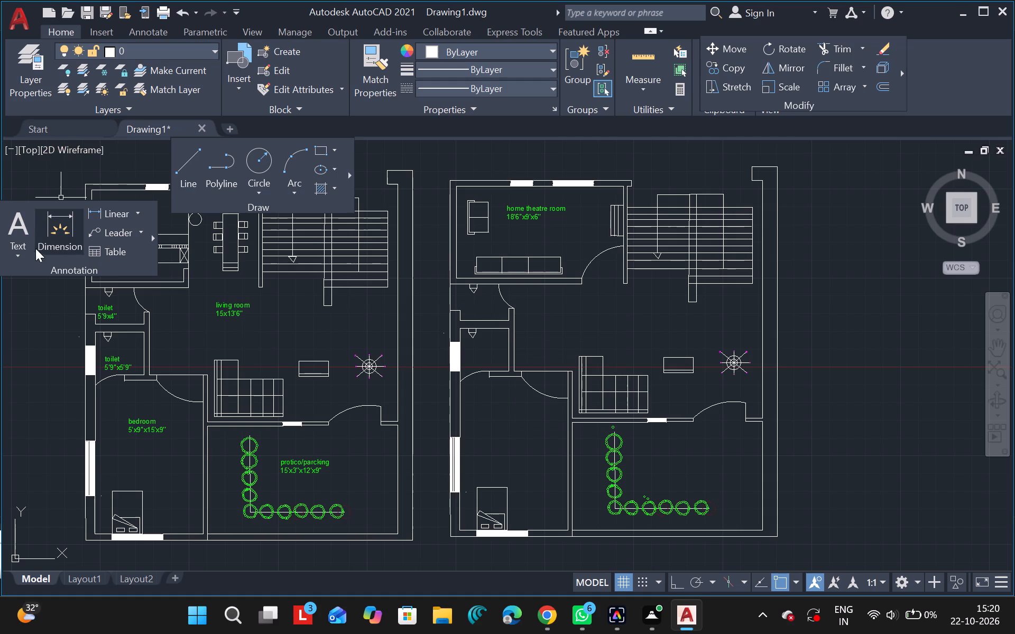
Start a multiline text label reading "toilet" in the upper toilet room of the second floor plan.
double_click(21, 245)
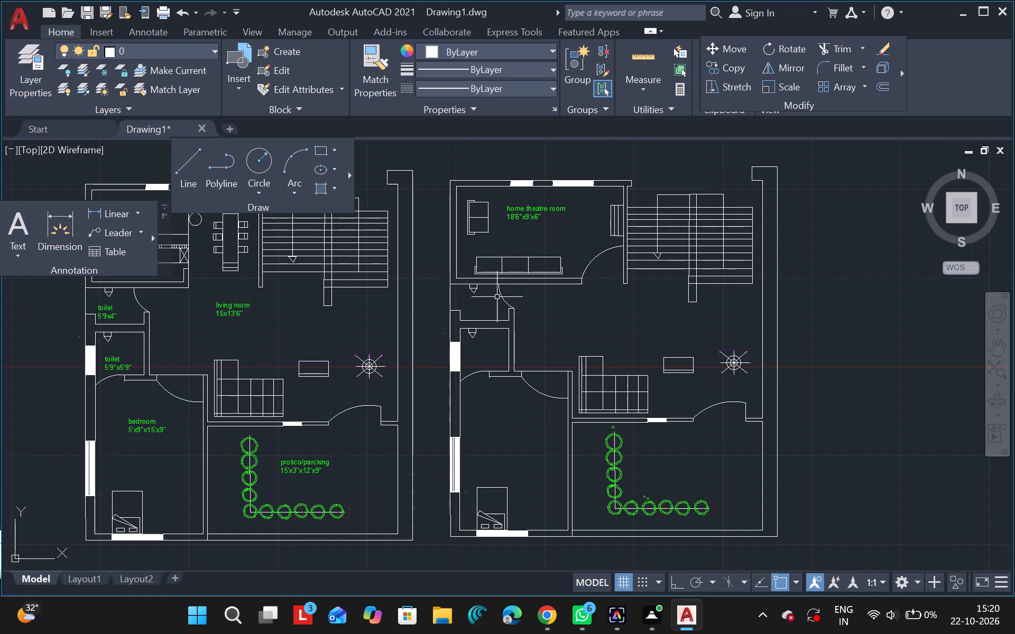
left_click(12, 230)
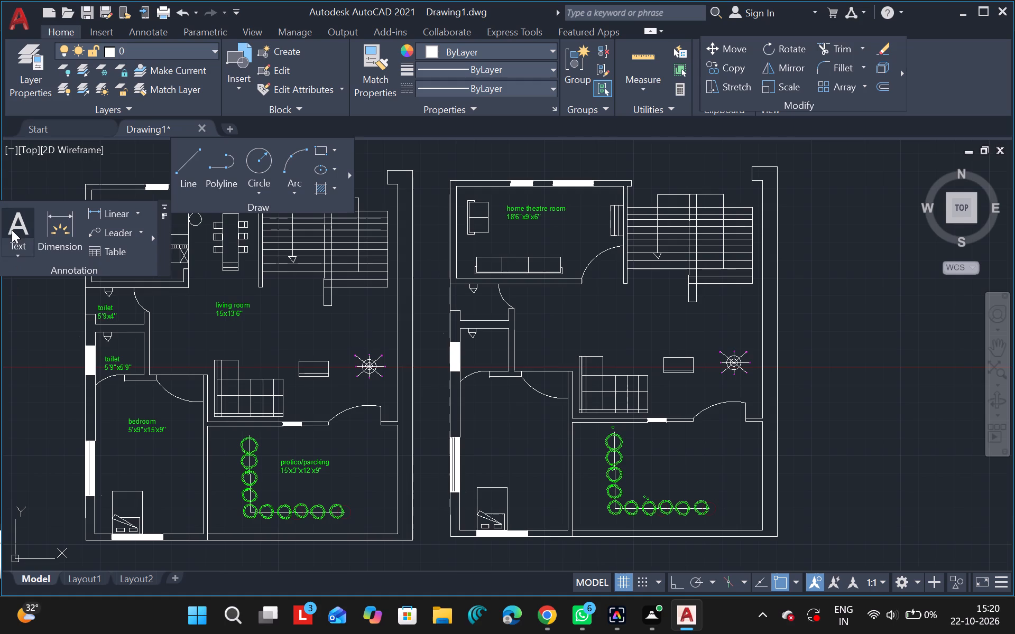
left_click(470, 305)
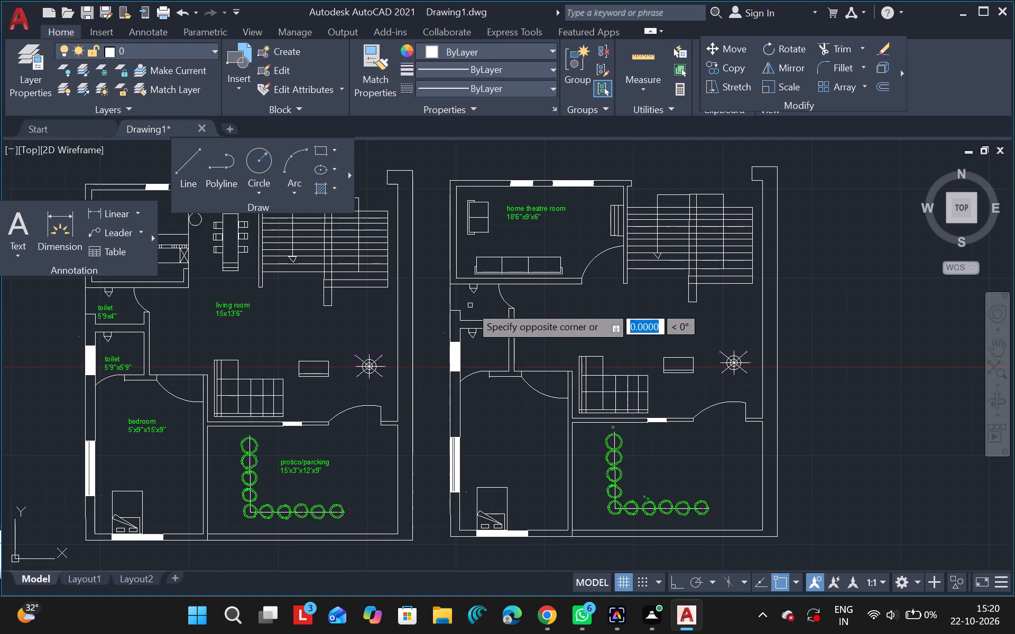
double_click(470, 305)
type("toil")
type("et")
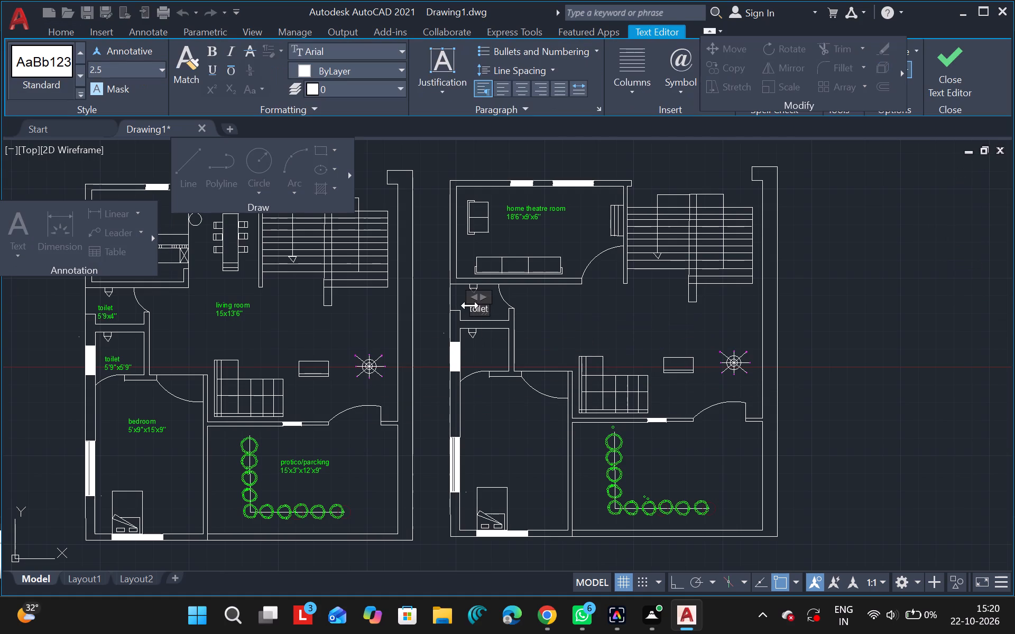
Clear the label's text, set the text colour to Green and re-enter "toilet" as the first line.
key("BackSpace")
key("BackSpace")
key("BackSpace")
key("BackSpace")
key("BackSpace")
key("BackSpace")
key("BackSpace")
key("BackSpace")
key("BackSpace")
key("BackSpace")
key("BackSpace")
left_click(321, 66)
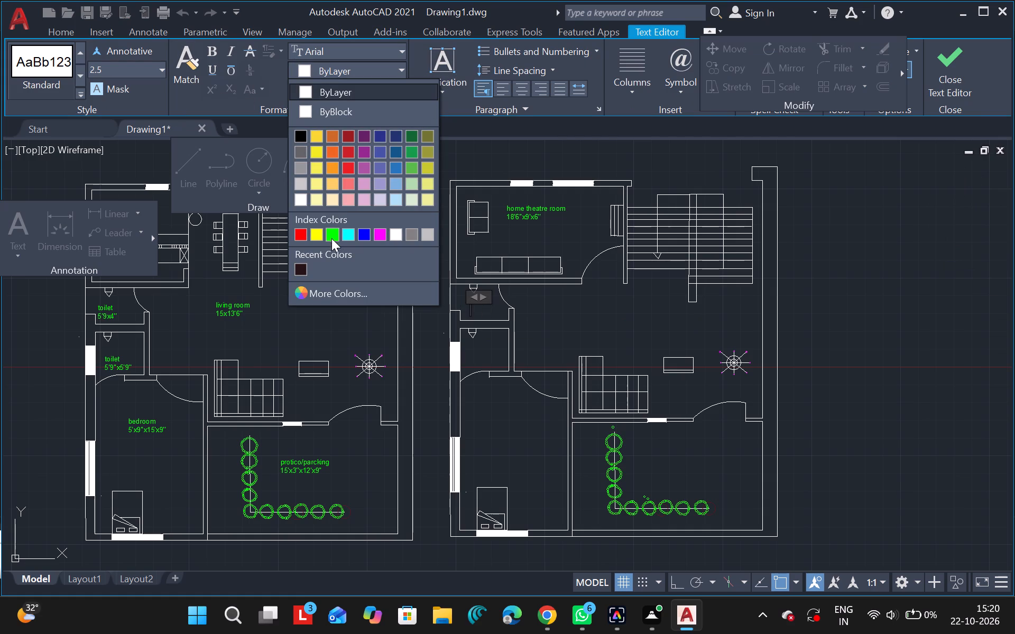
left_click(331, 233)
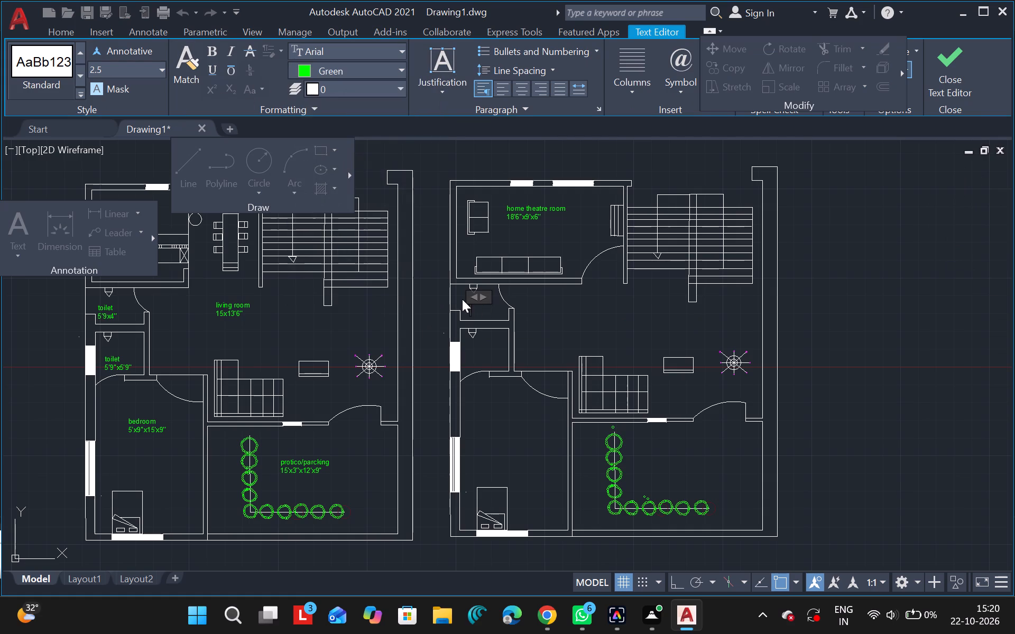
type("toilet")
key("Return")
Add the room size 5'9x4'' as the label's second line and close the text editor.
key("5")
key("apostrophe")
key("9")
key("x")
key("4")
type("''")
key("Left")
key("Left")
key("Left")
key("Left")
left_click(845, 337)
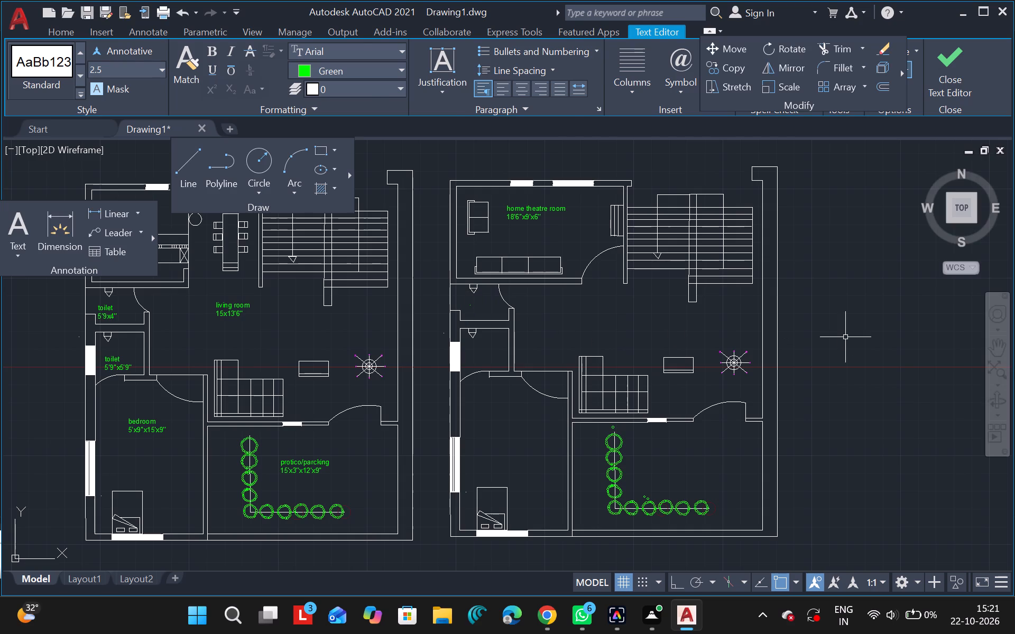
Set the upper toilet label's text height to 70 in its properties, leaving the properties display closed.
left_click(468, 305)
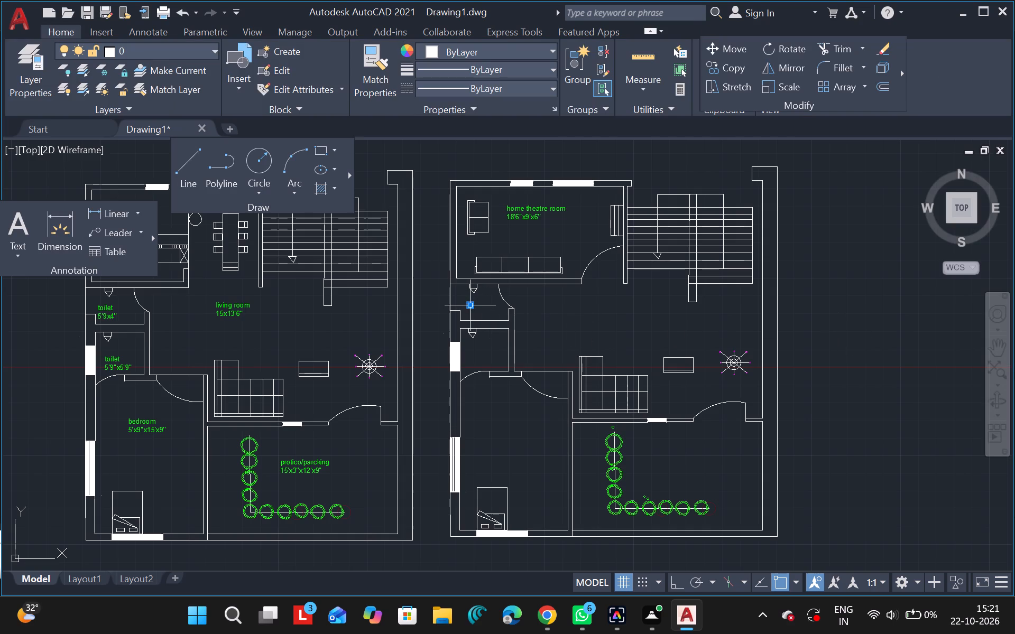
key("p")
key("r")
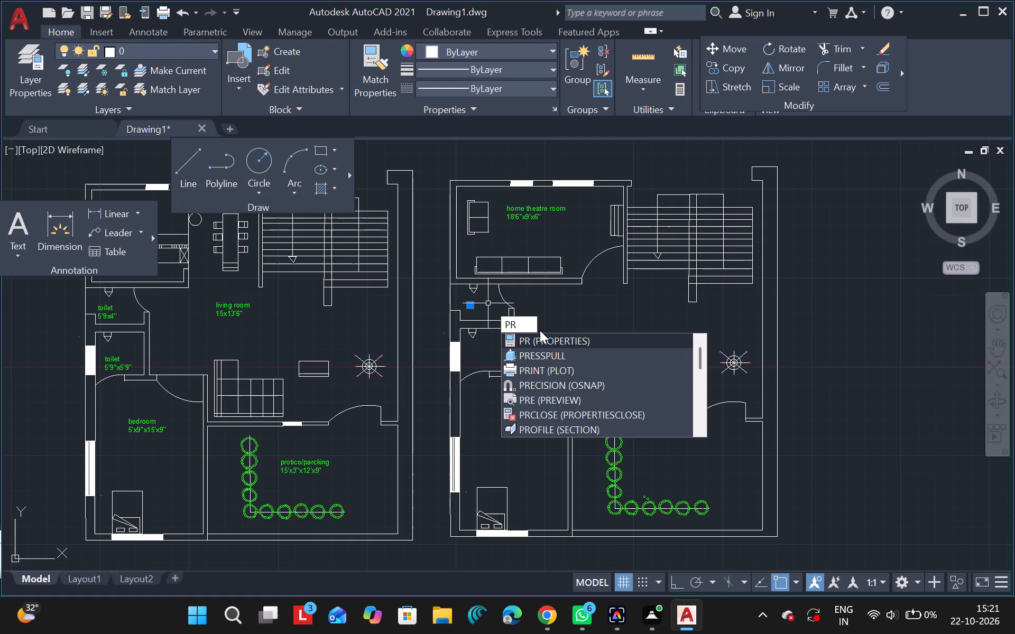
left_click(537, 337)
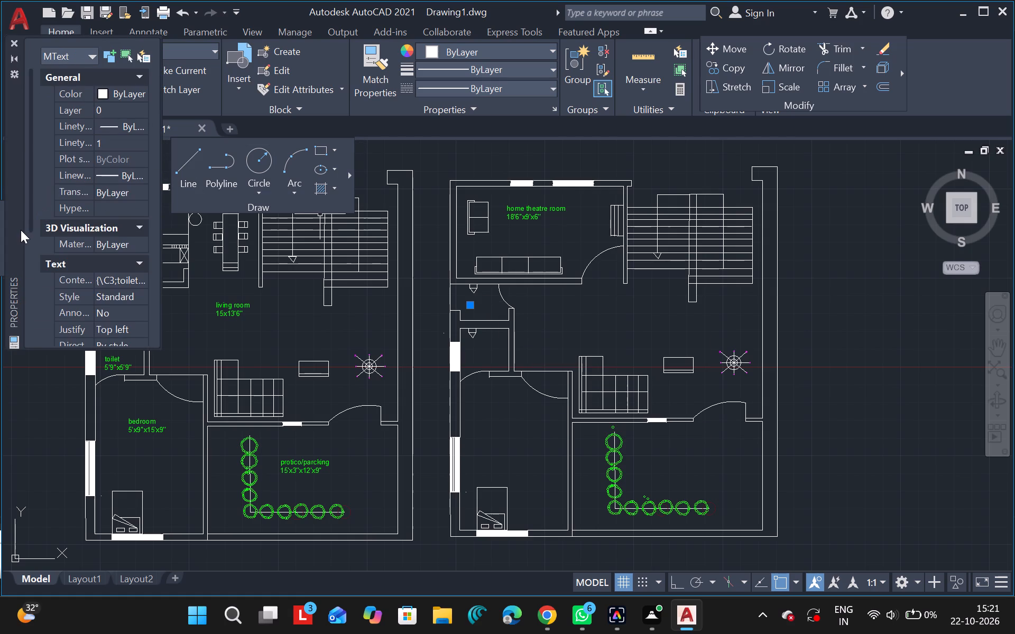
left_click(29, 248)
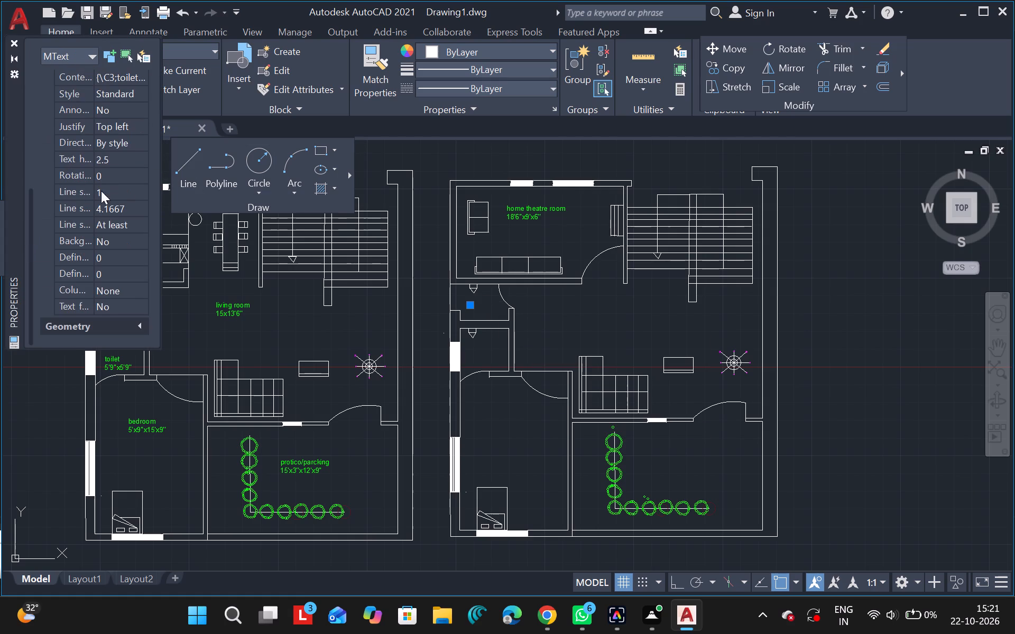
left_click(126, 160)
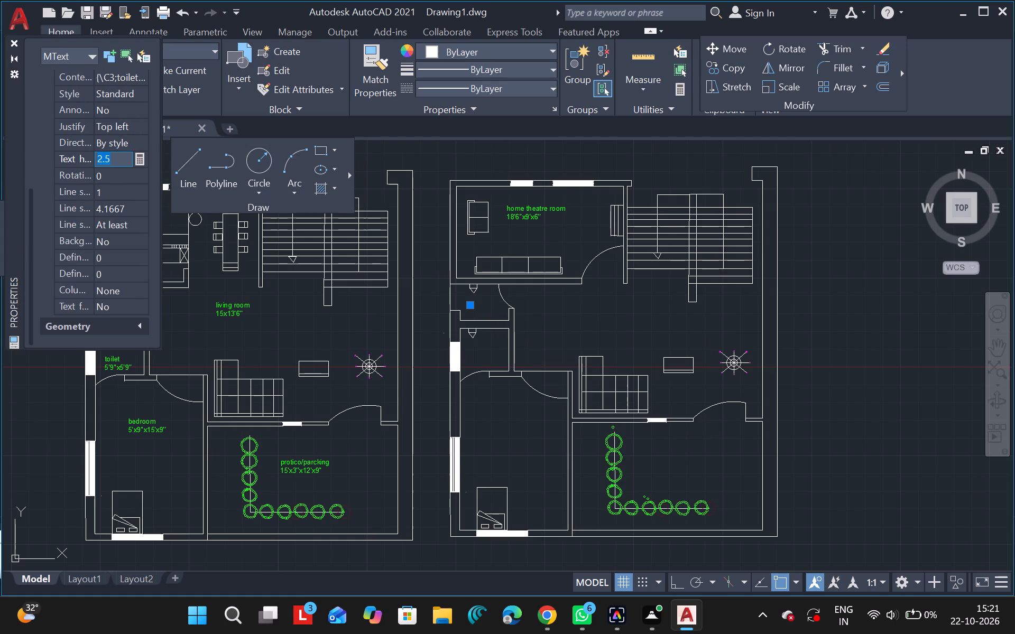
key("BackSpace")
type("70")
key("Return")
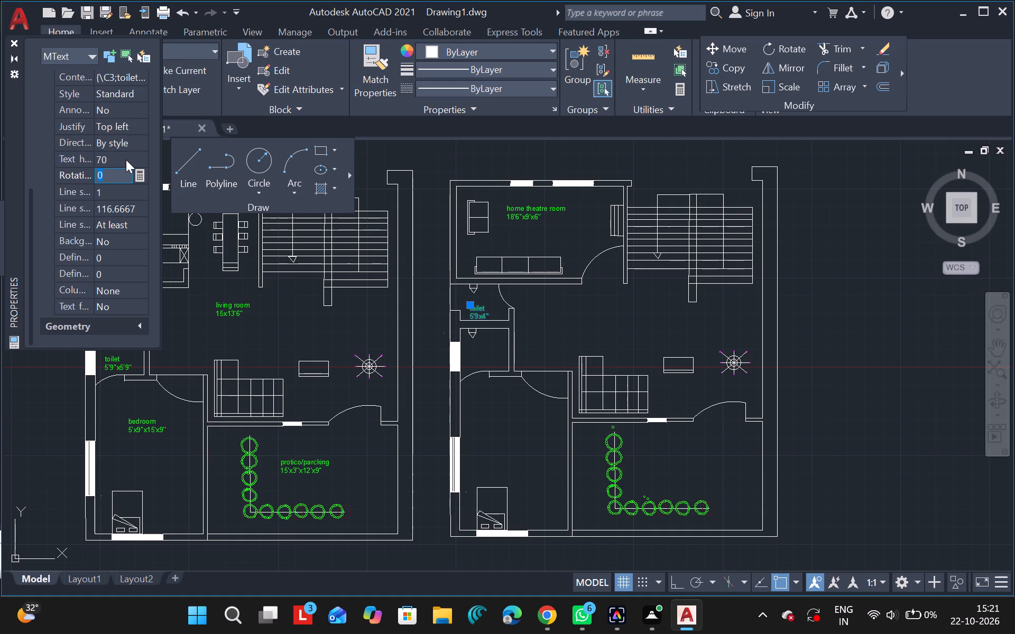
key("Escape")
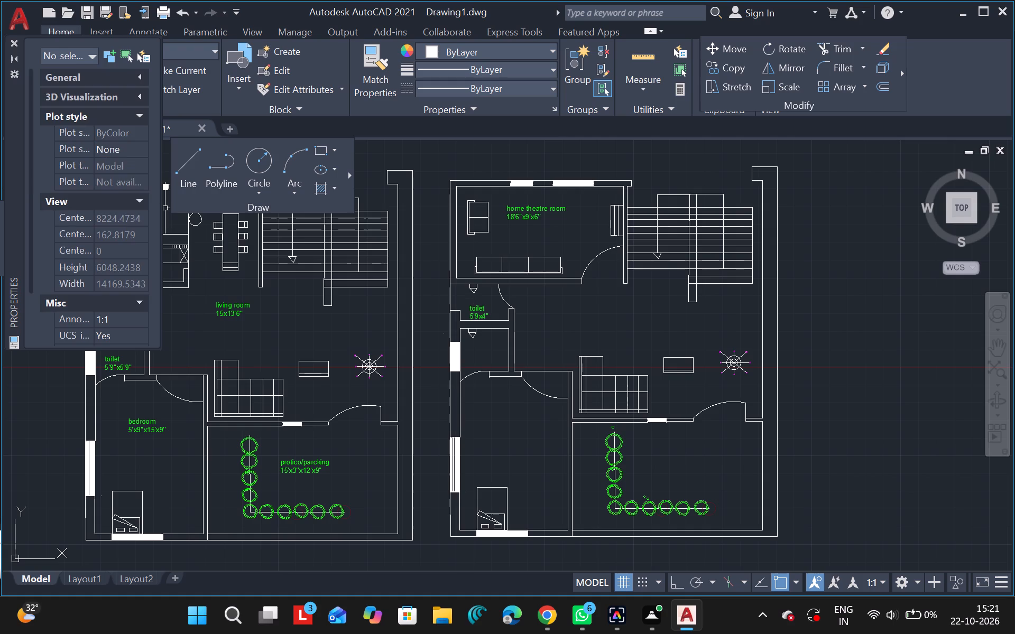
left_click(13, 44)
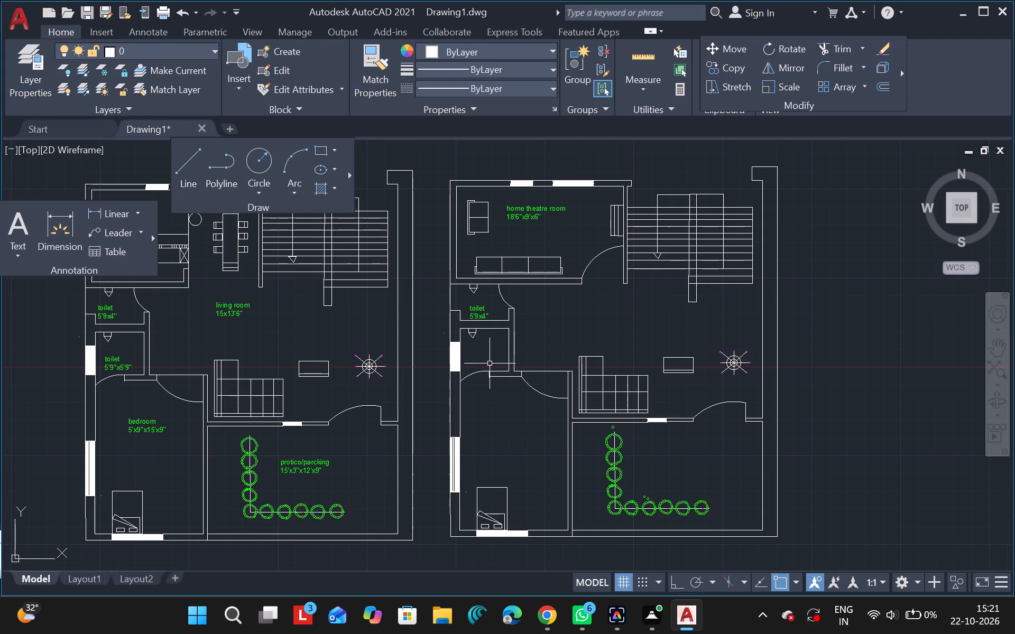
Start a multiline text label reading "toilet" in the lower toilet room of the second floor plan.
scroll(490, 363, "up", 3, "ctrl")
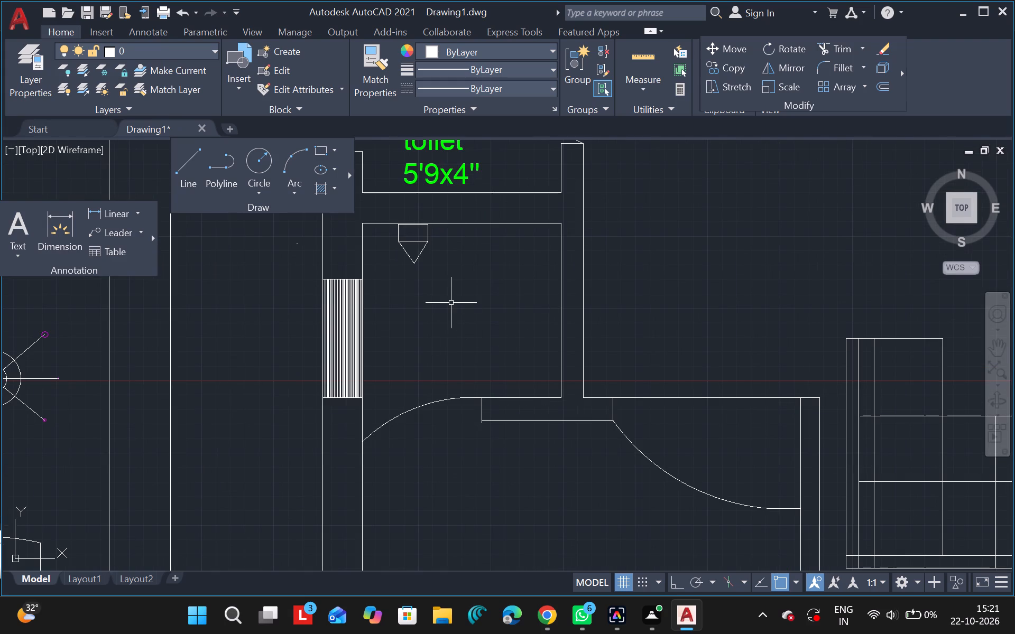
type("to")
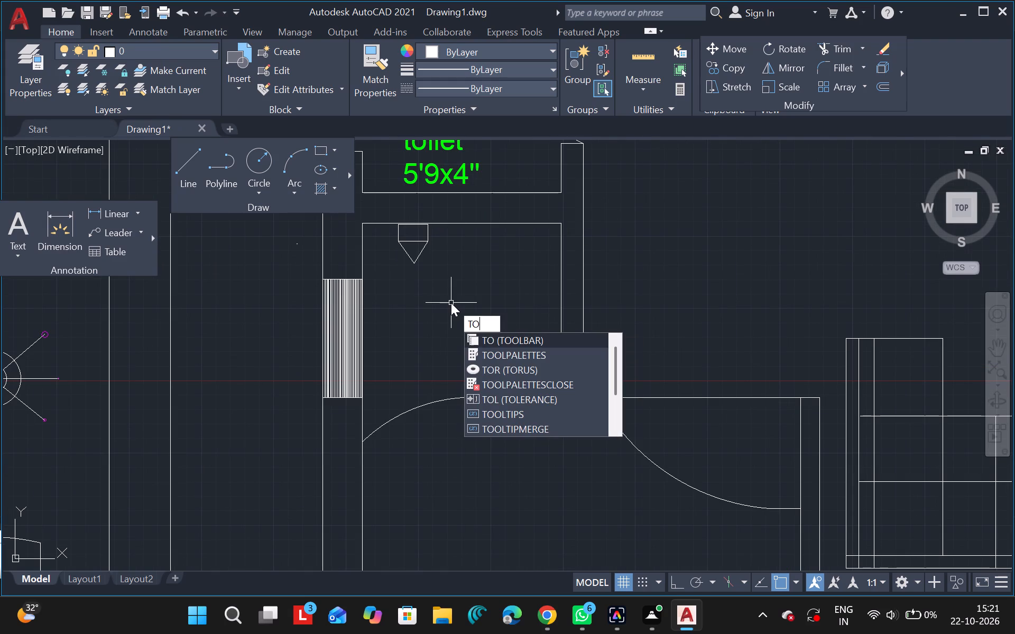
key("Escape")
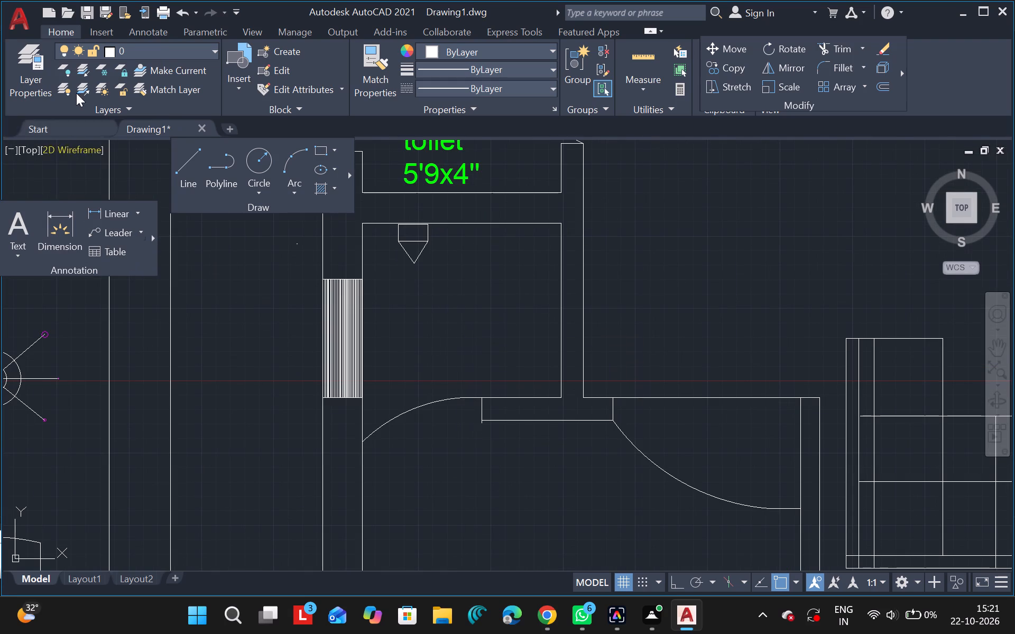
left_click(16, 240)
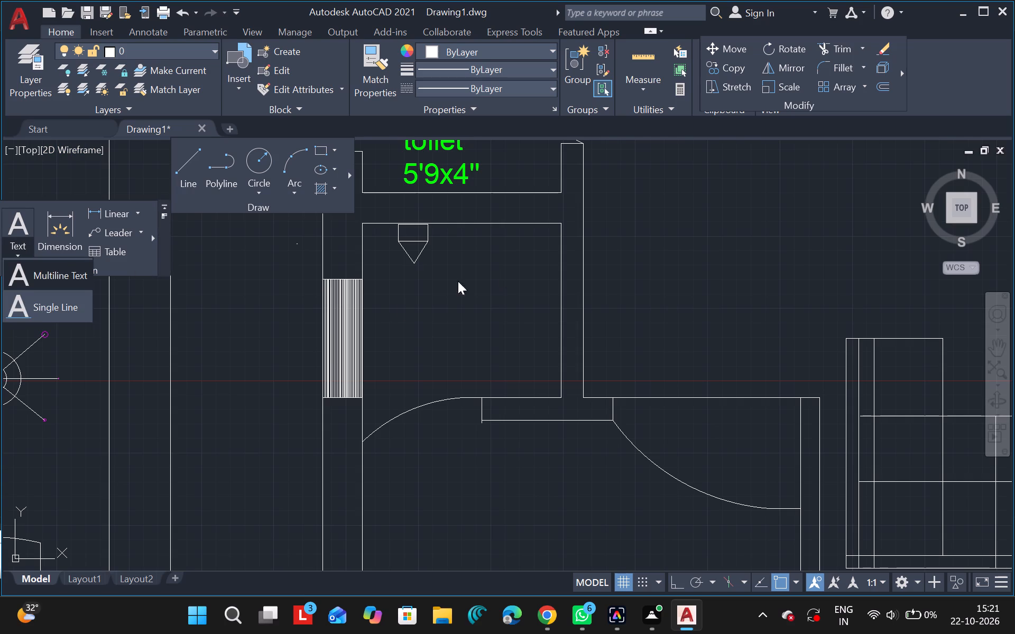
left_click(62, 278)
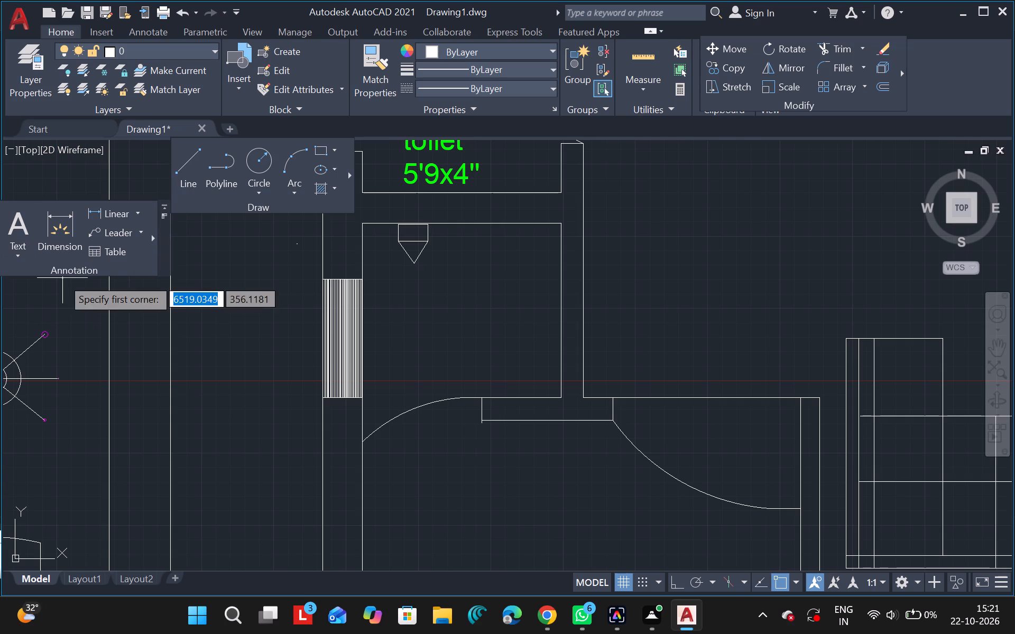
double_click(405, 296)
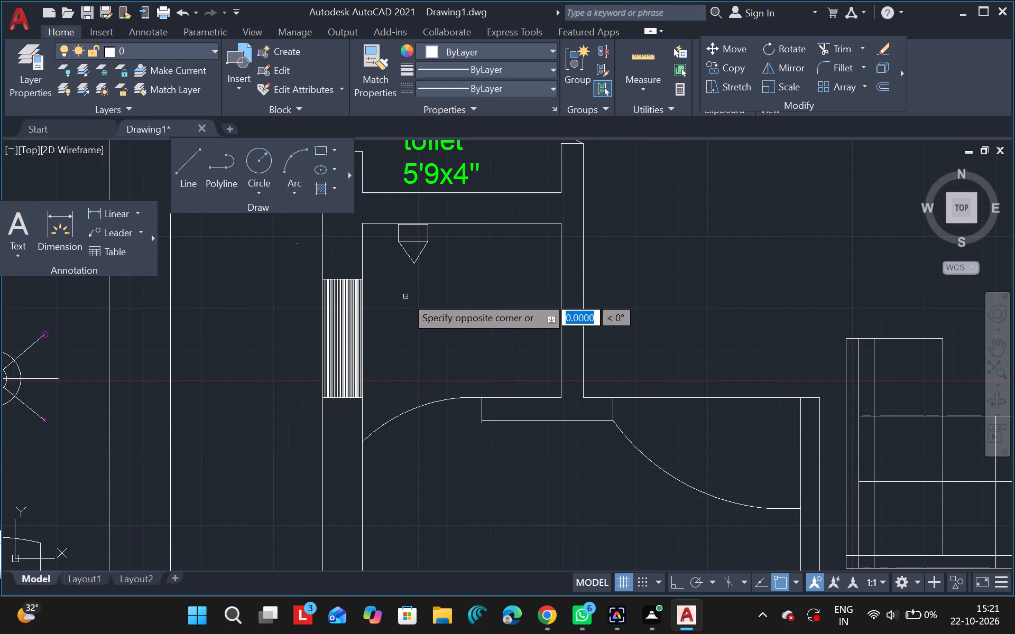
double_click(405, 296)
type("toilet")
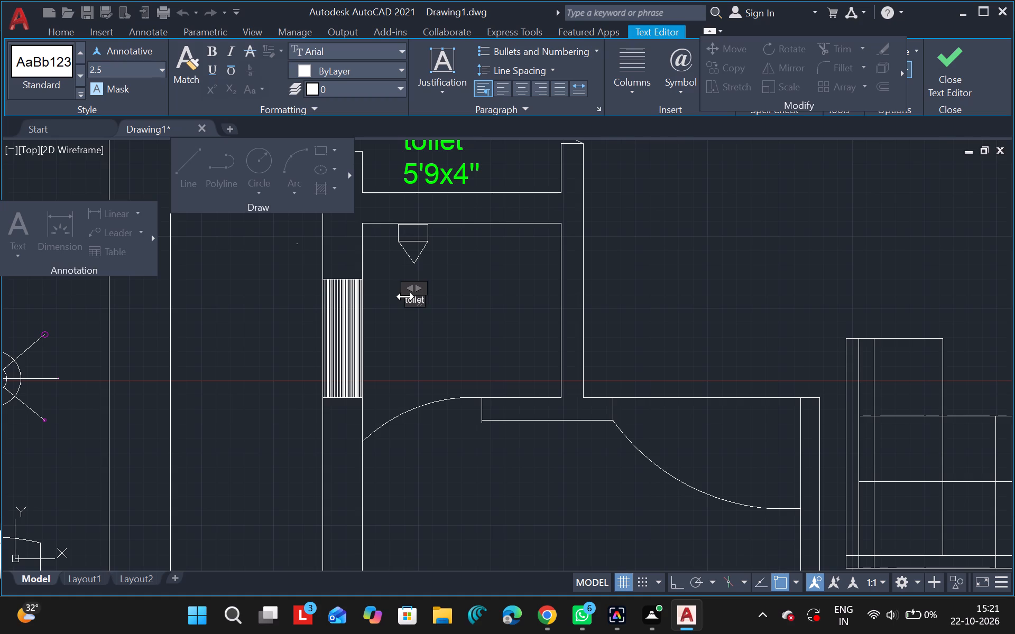
Clear the lower toilet label's text, set the text colour to Green and re-enter "toilet" as the first line.
key("BackSpace")
key("BackSpace")
key("BackSpace")
key("BackSpace")
key("BackSpace")
key("BackSpace")
key("BackSpace")
key("BackSpace")
key("BackSpace")
key("BackSpace")
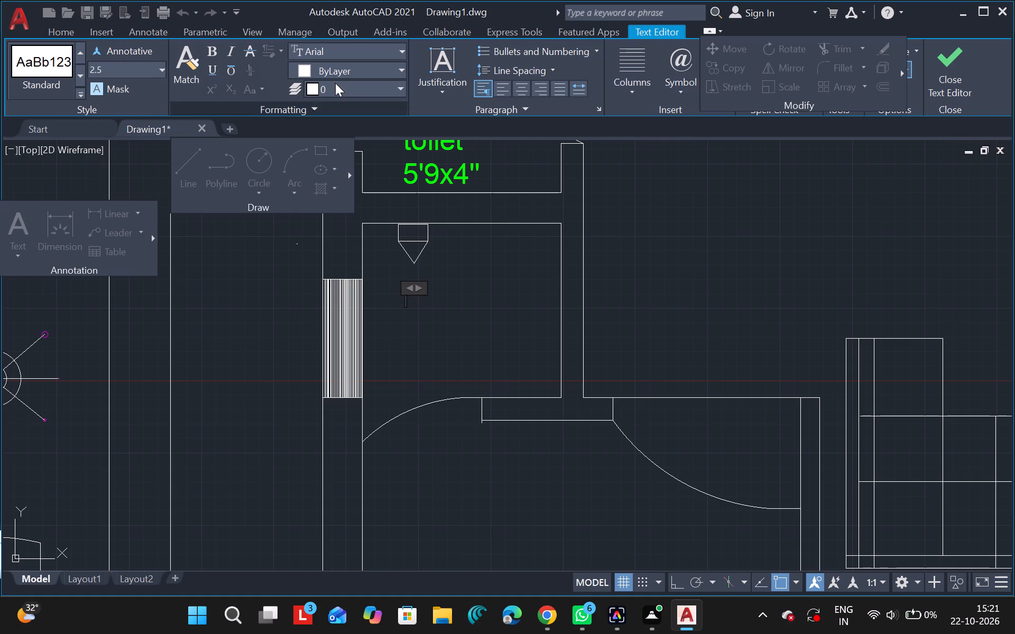
left_click(327, 69)
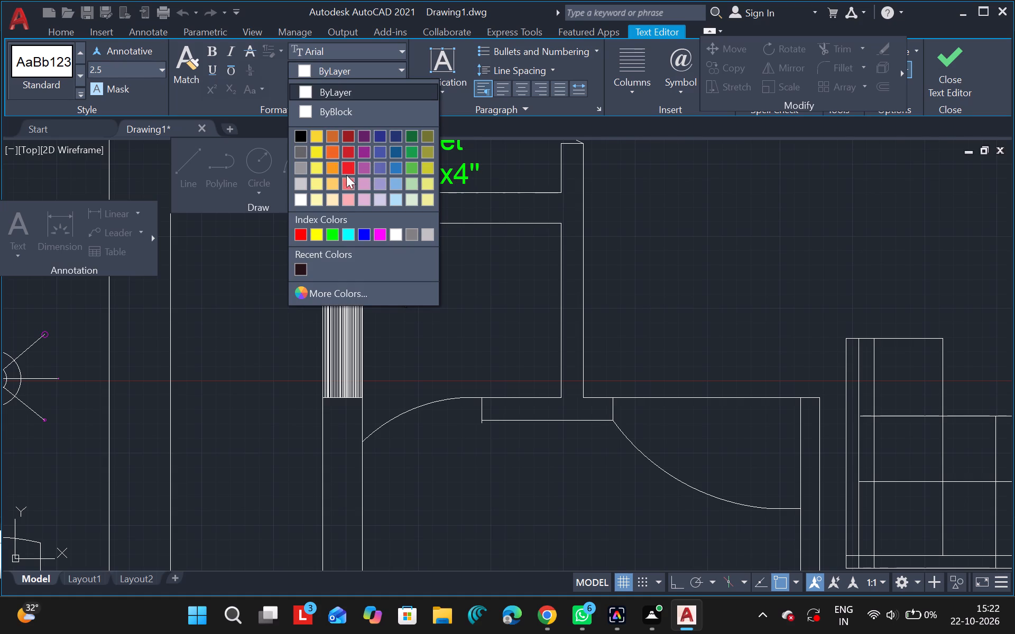
left_click(328, 237)
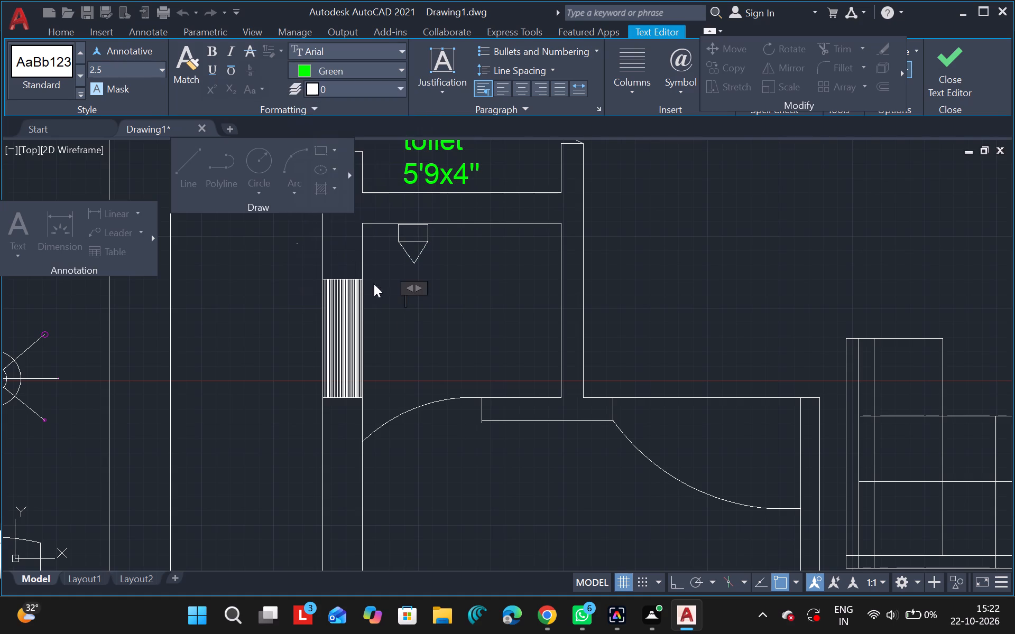
type("toi")
key("l")
type("et")
Add the room size 5'x9''x5'x9'' as the label's second line.
key("Return")
key("5")
key("apostrophe")
key("x")
key("9")
type("''")
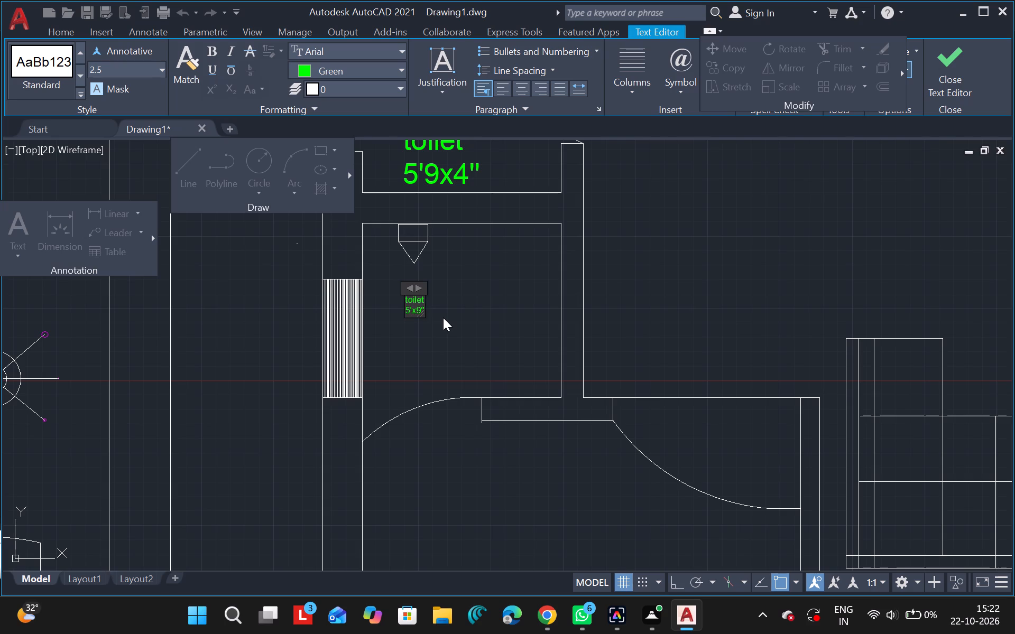
key("x")
key("5")
key("x")
key("BackSpace")
key("apostrophe")
key("x")
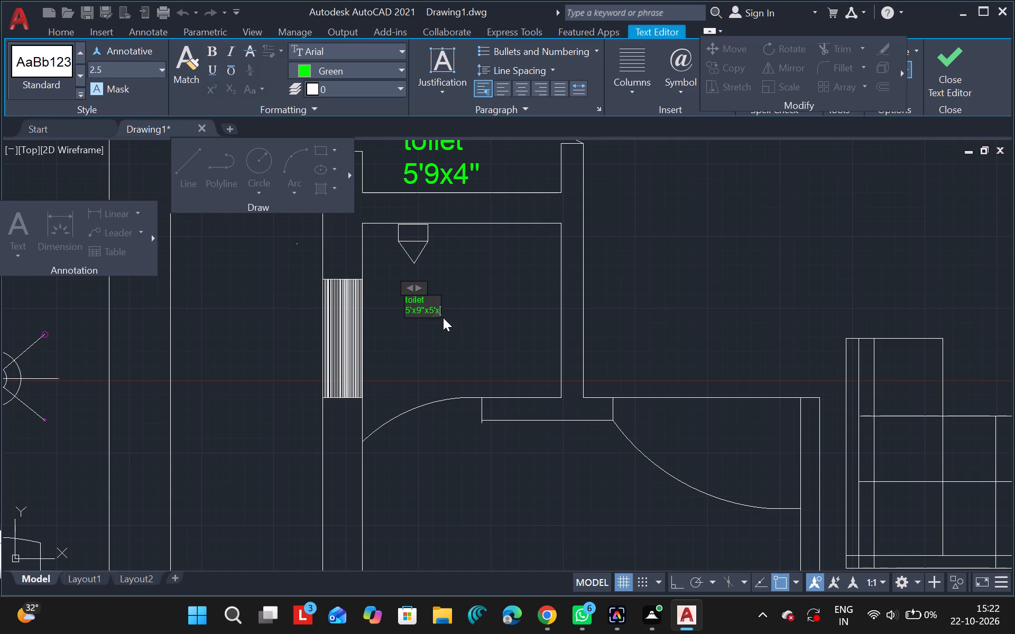
key("9")
type("''")
Undo the last two edits in the lower toilet label and close the text editor.
scroll(235, 353, "down", 6, "ctrl")
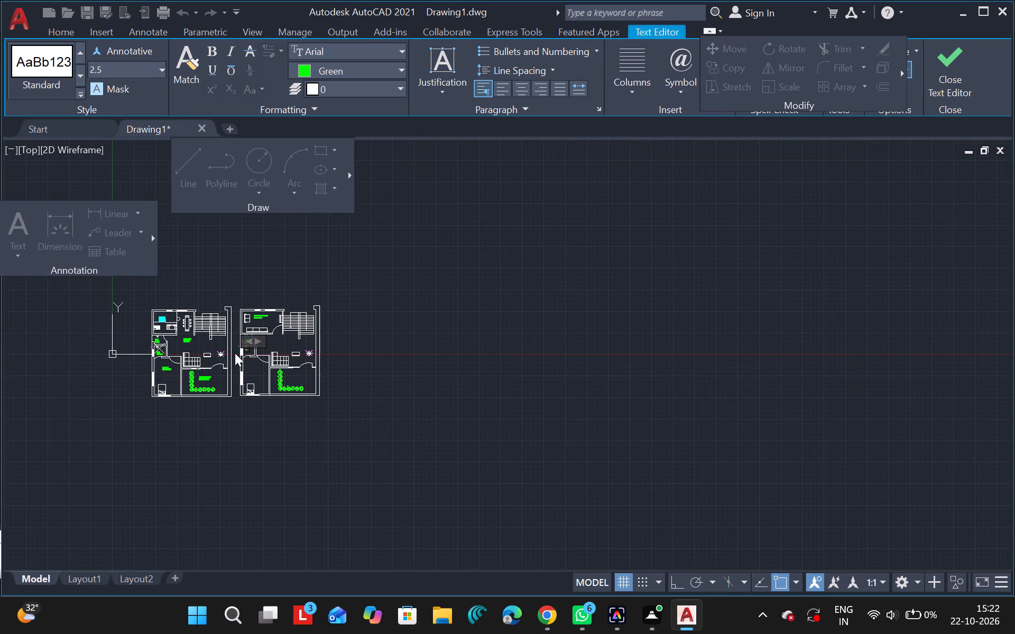
scroll(150, 341, "up", 2, "ctrl")
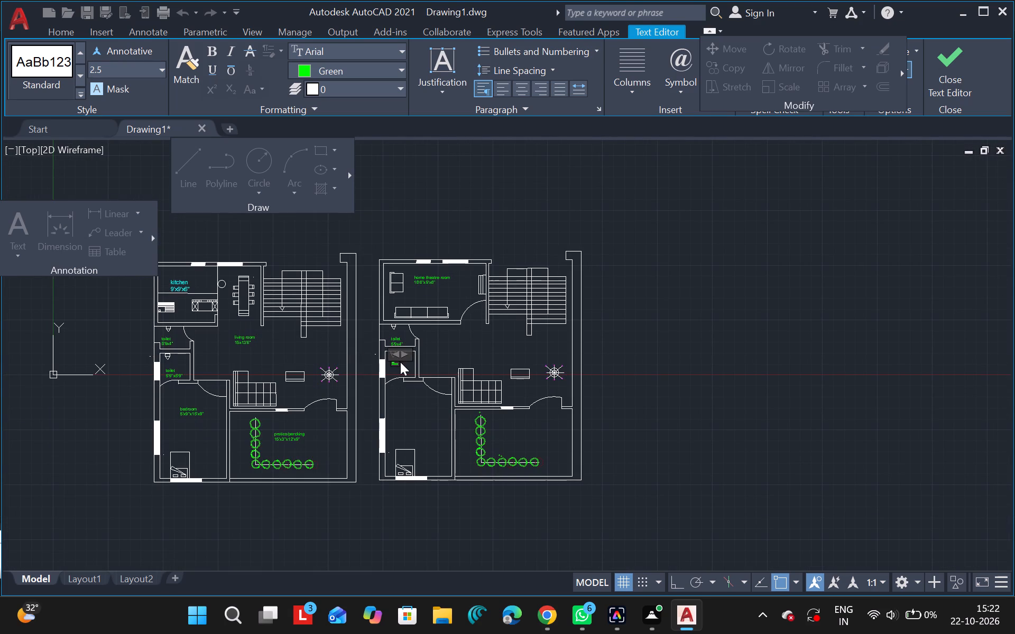
scroll(400, 362, "down", 1)
scroll(400, 362, "up", 4, "ctrl")
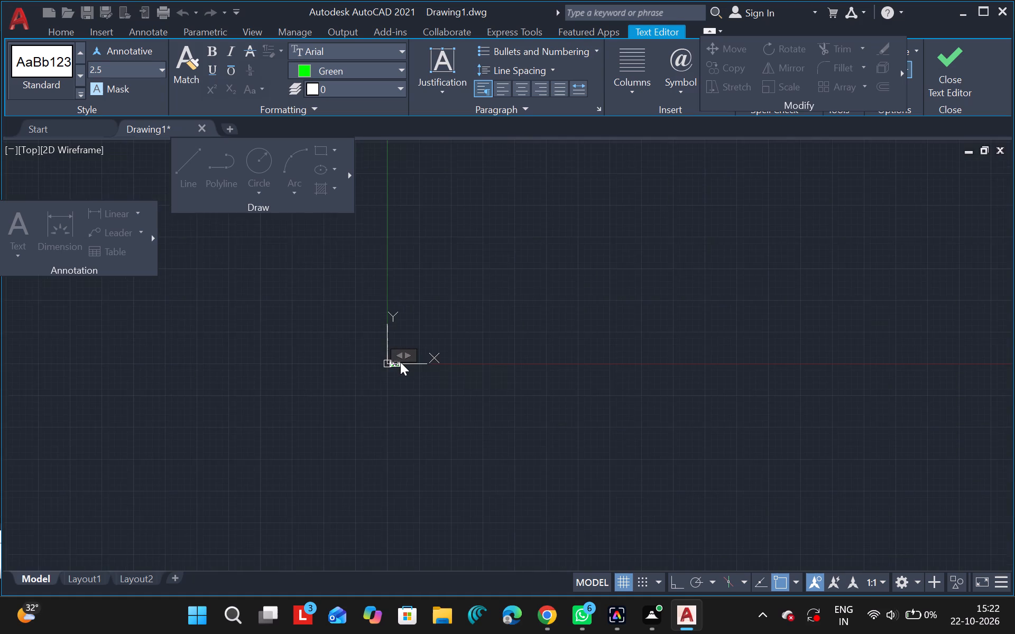
key("ctrl+z")
key("ctrl+z")
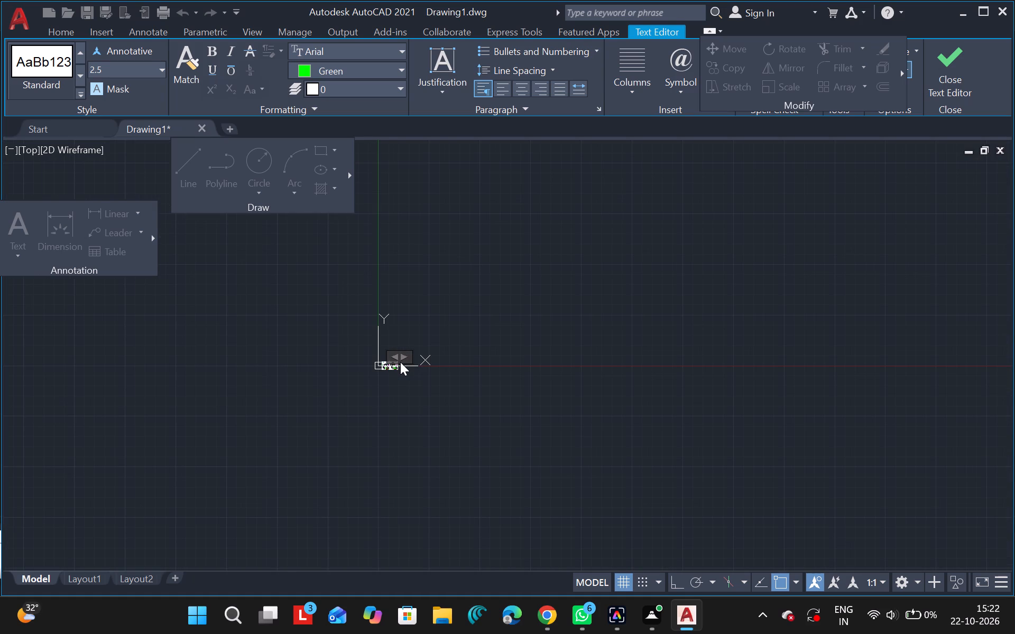
scroll(399, 357, "up", 5, "ctrl")
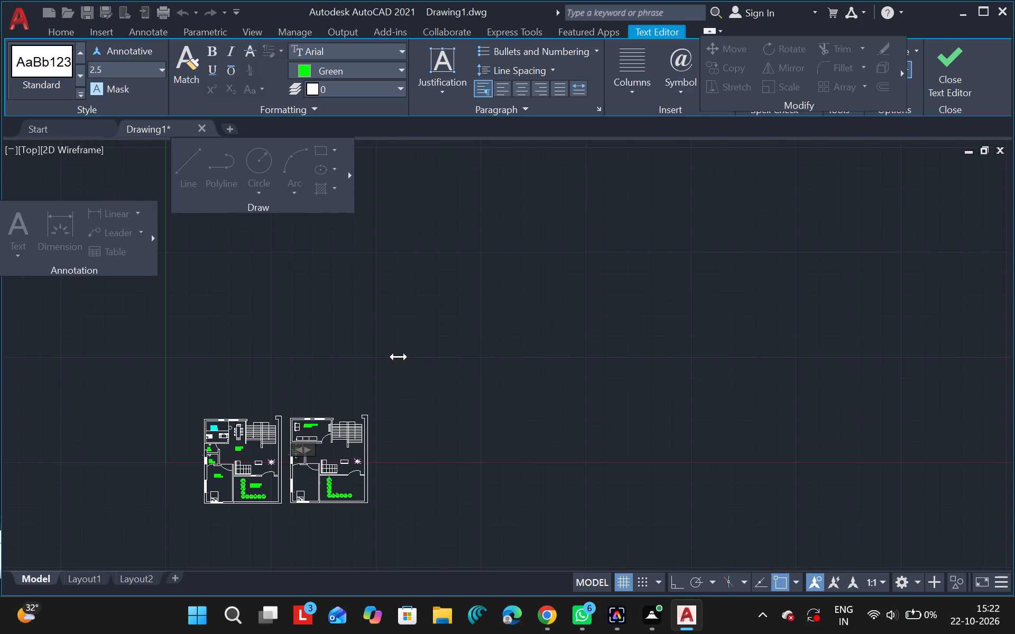
scroll(319, 441, "up", 3, "ctrl")
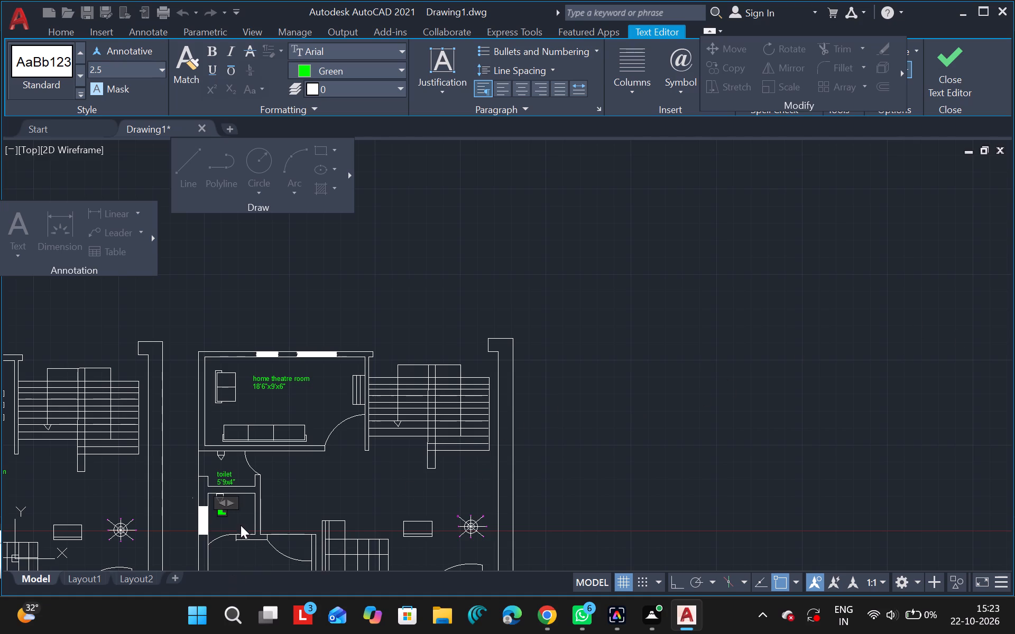
left_click(645, 406)
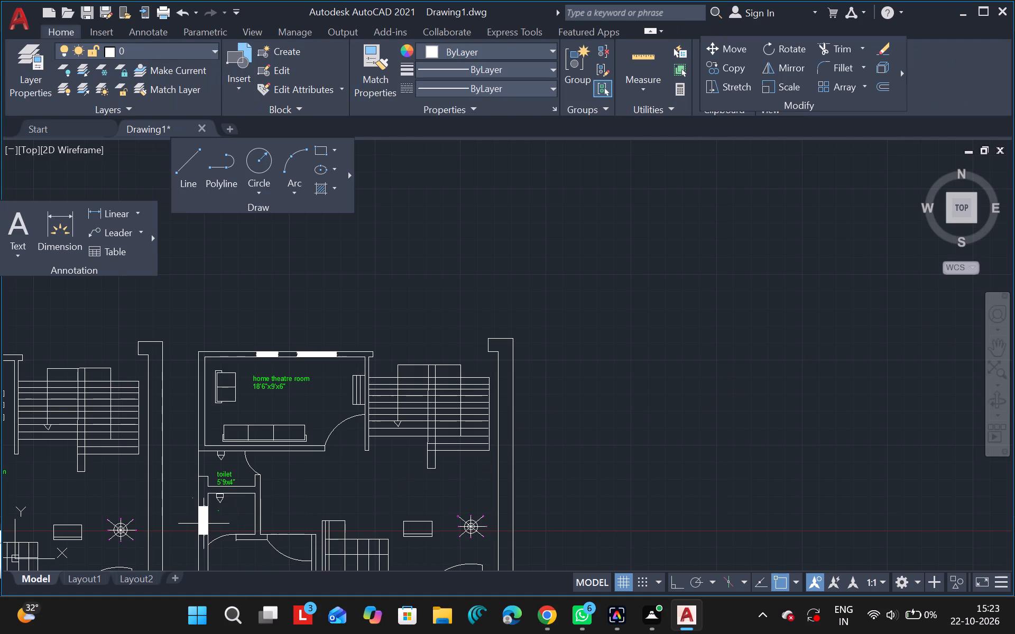
Set the lower toilet label's text height to 70 in its properties, leaving the properties display closed.
left_click(219, 510)
type("pr")
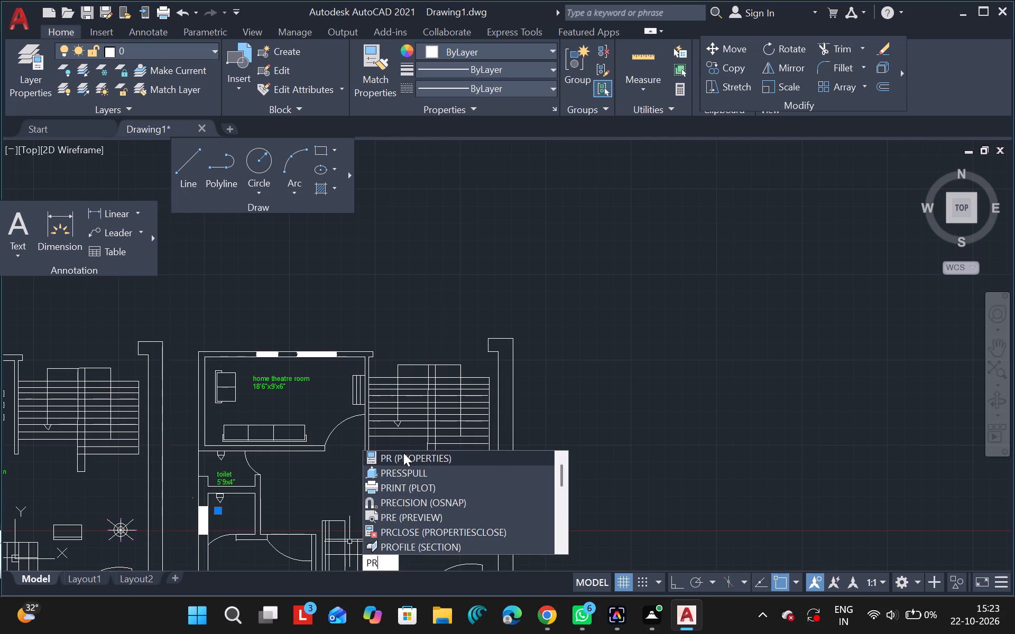
left_click(403, 453)
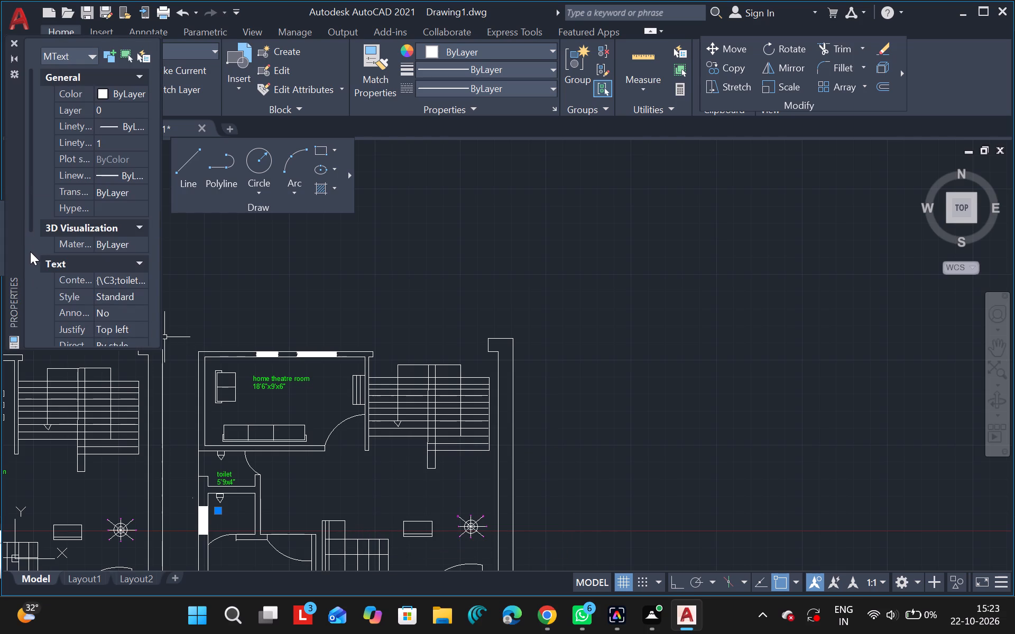
left_click(30, 251)
left_click(111, 157)
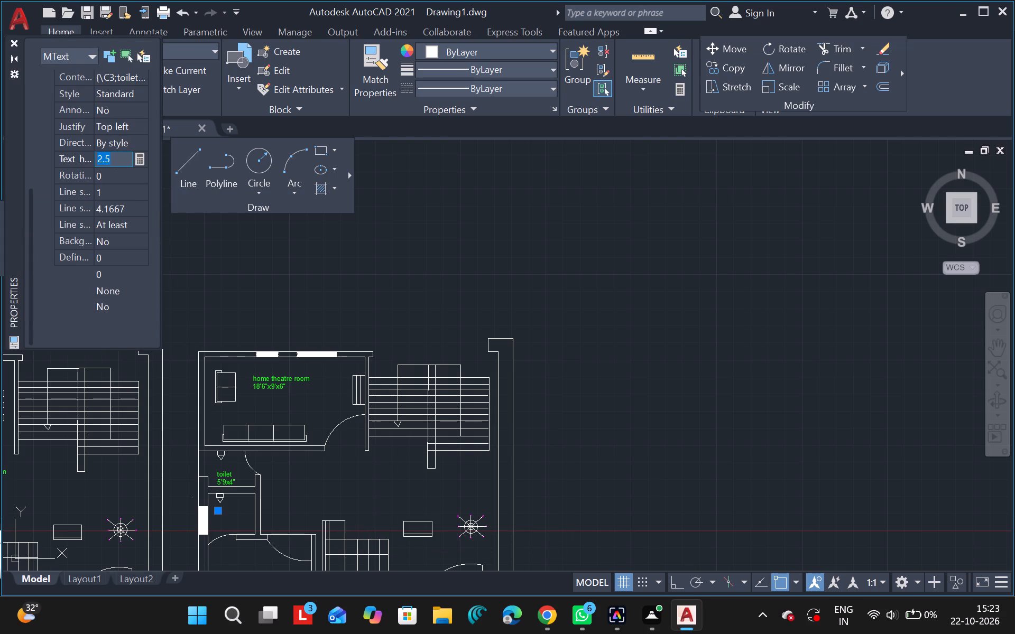
key("BackSpace")
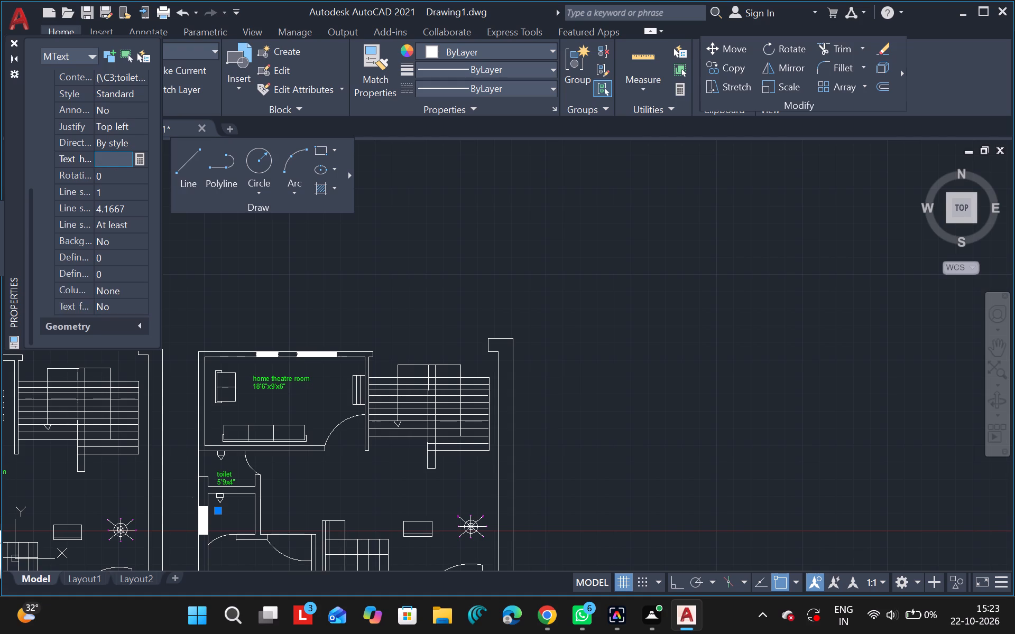
type("70")
key("Return")
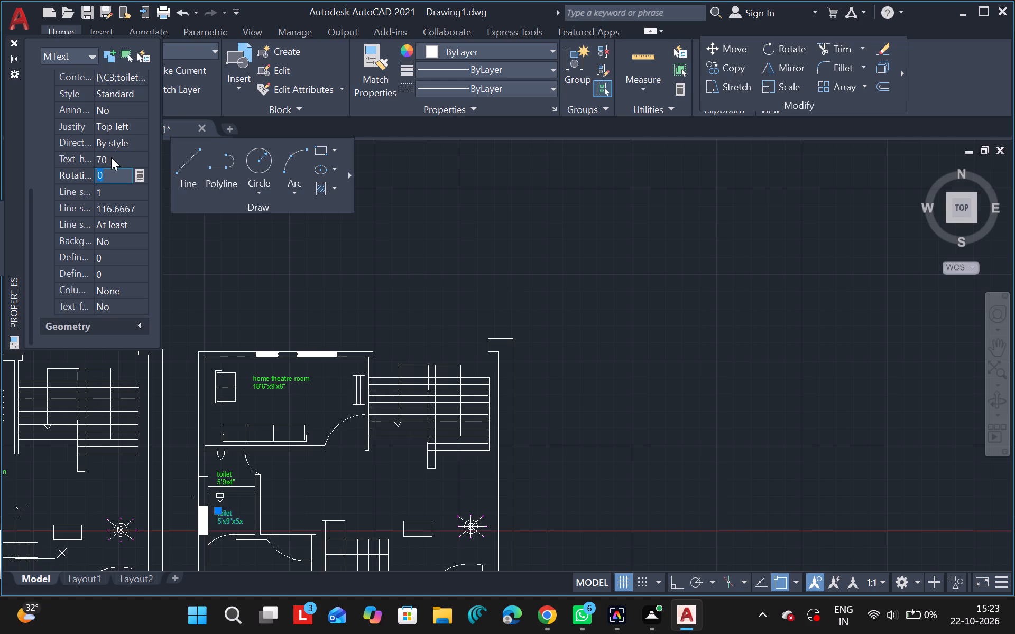
key("Escape")
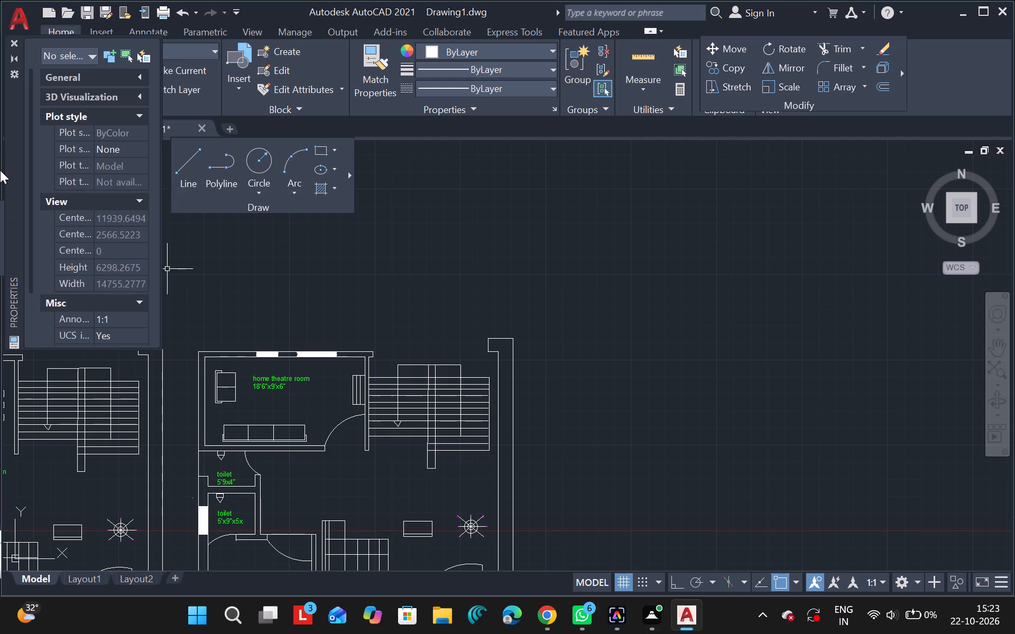
left_click(12, 42)
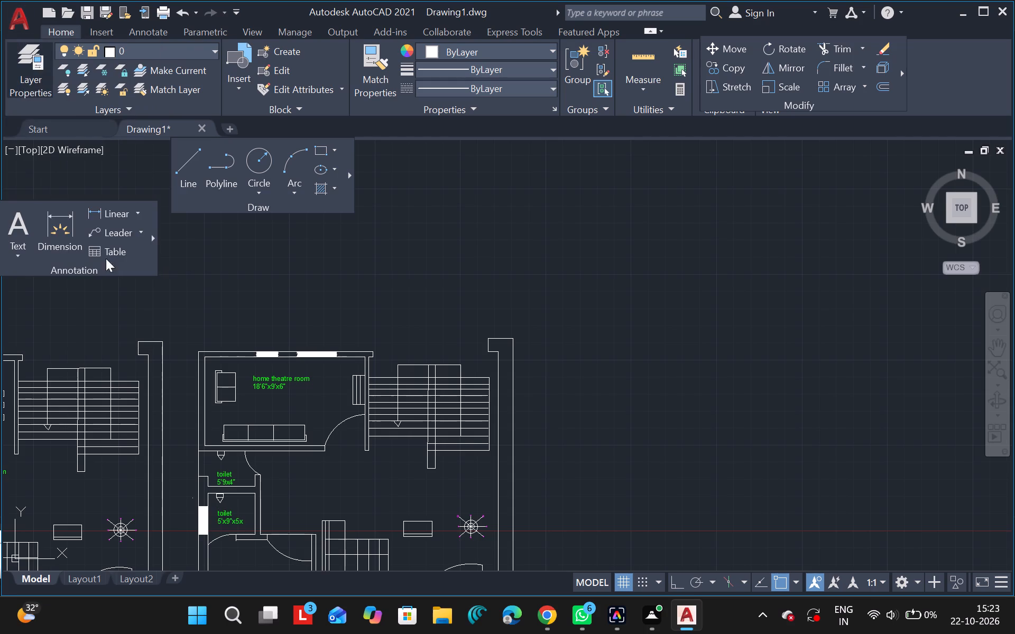
Move the lower toilet label slightly upward within its room in the second floor plan and select it again.
left_click(995, 354)
left_click_drag(662, 424, 764, 227)
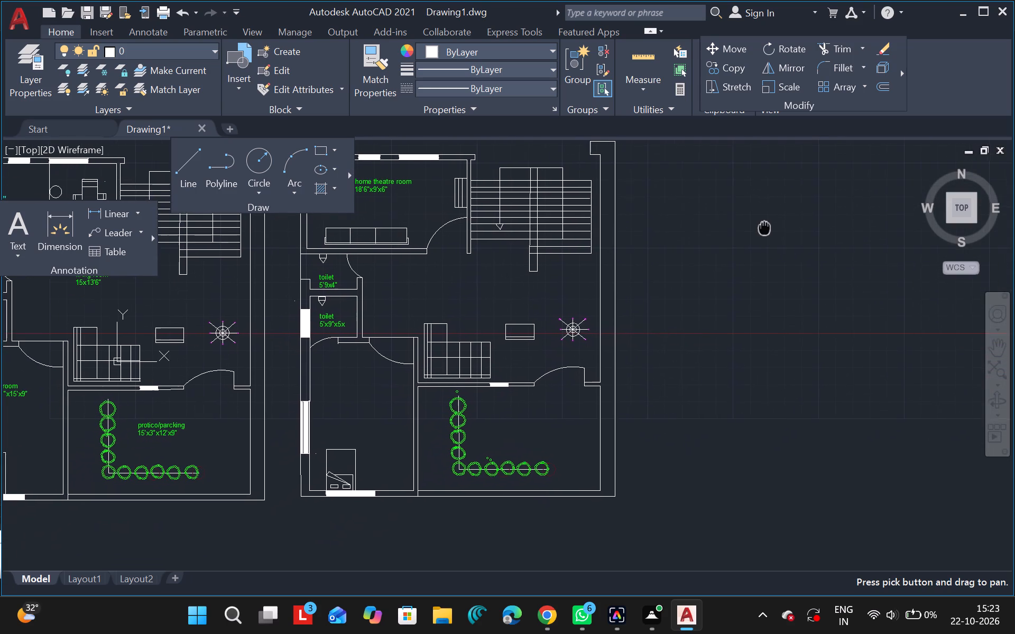
left_click_drag(764, 227, 765, 227)
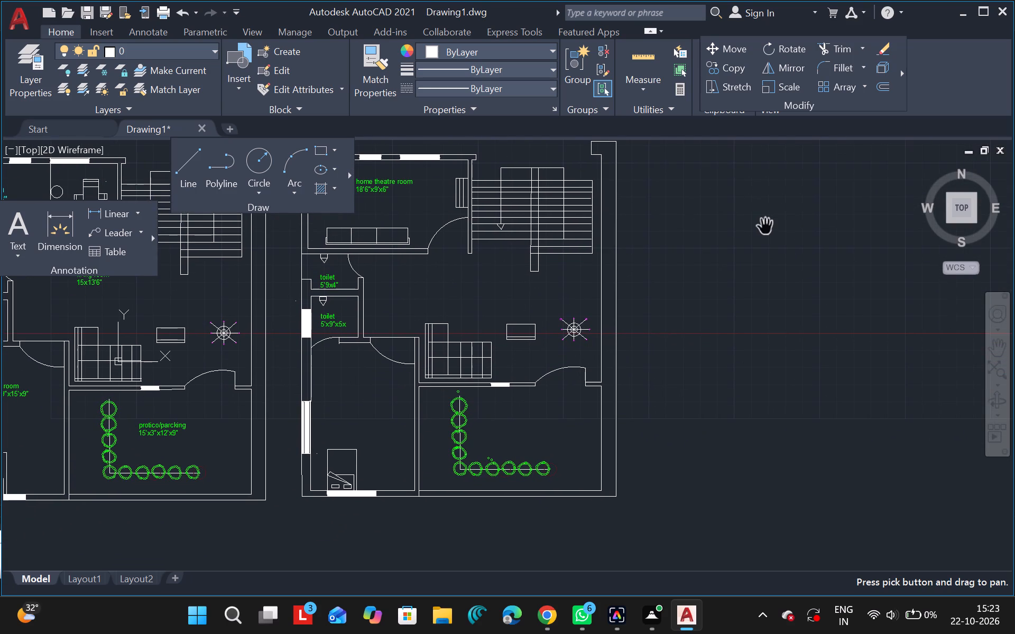
key("Escape")
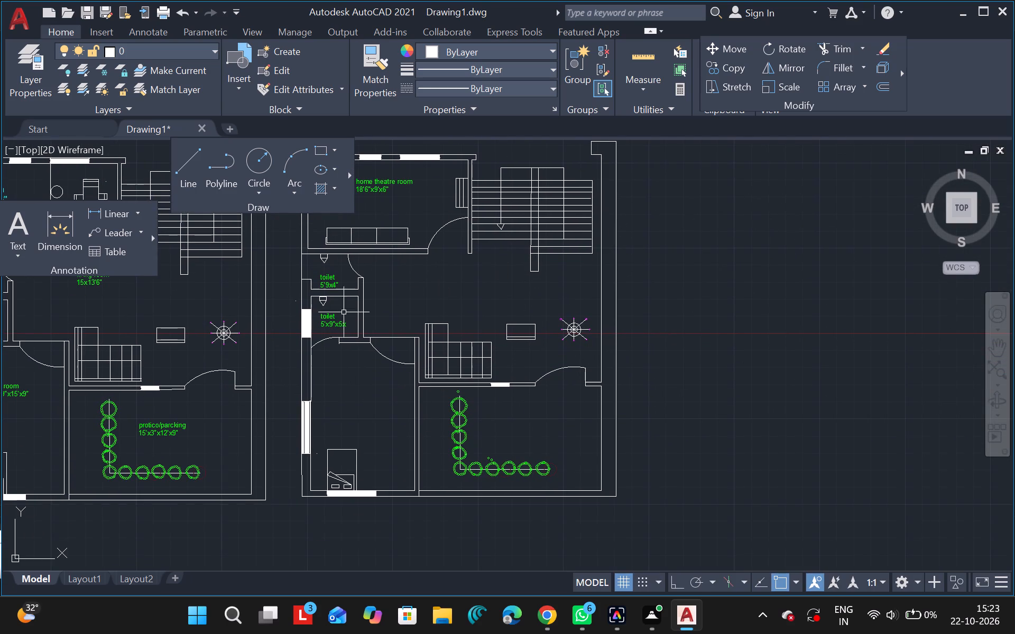
left_click(329, 325)
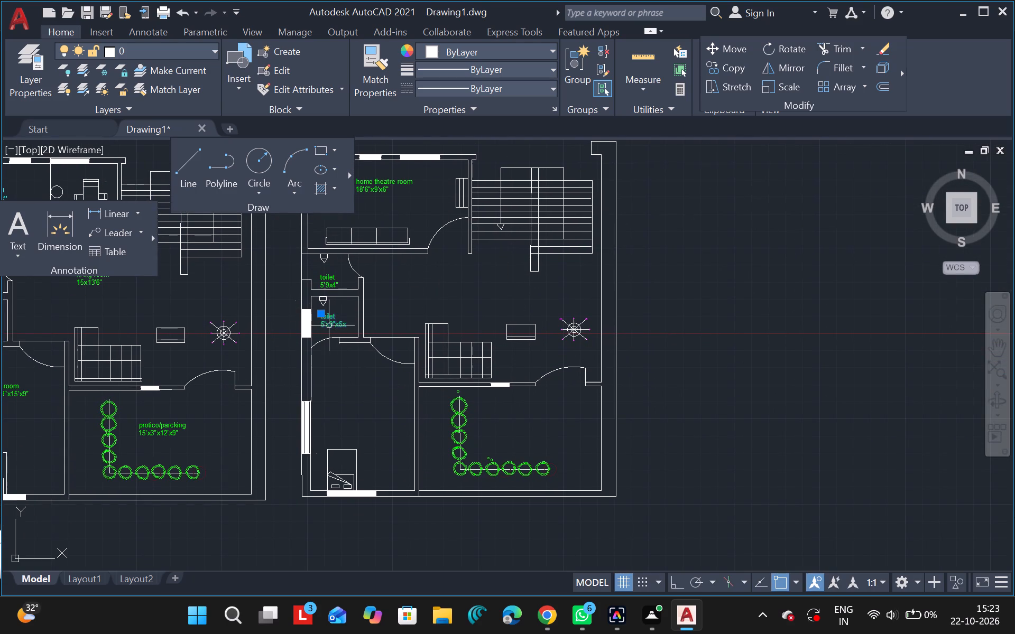
left_click(334, 325)
left_click(320, 318)
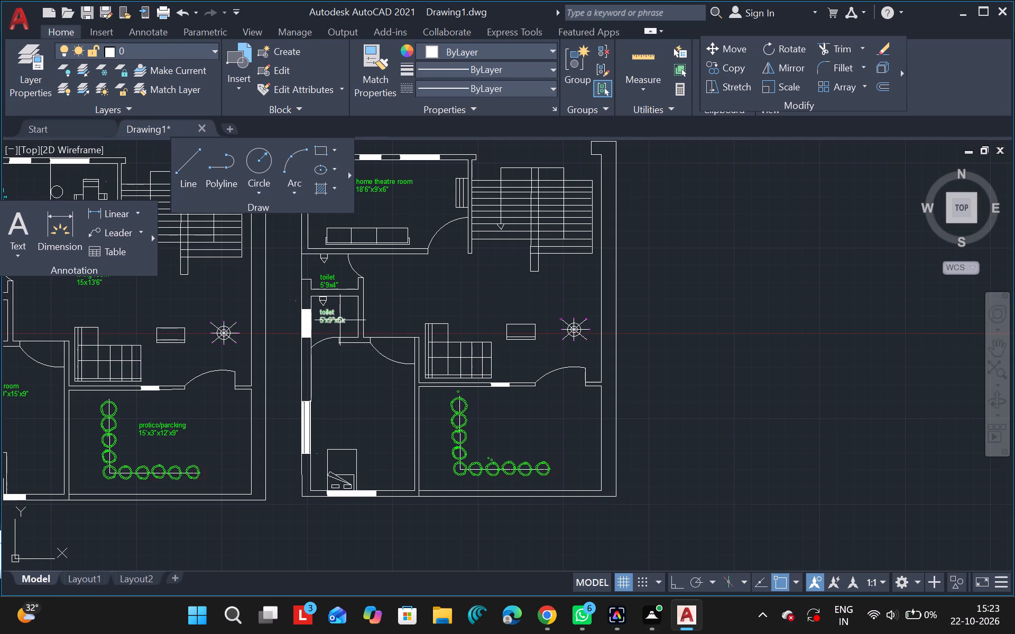
left_click(340, 321)
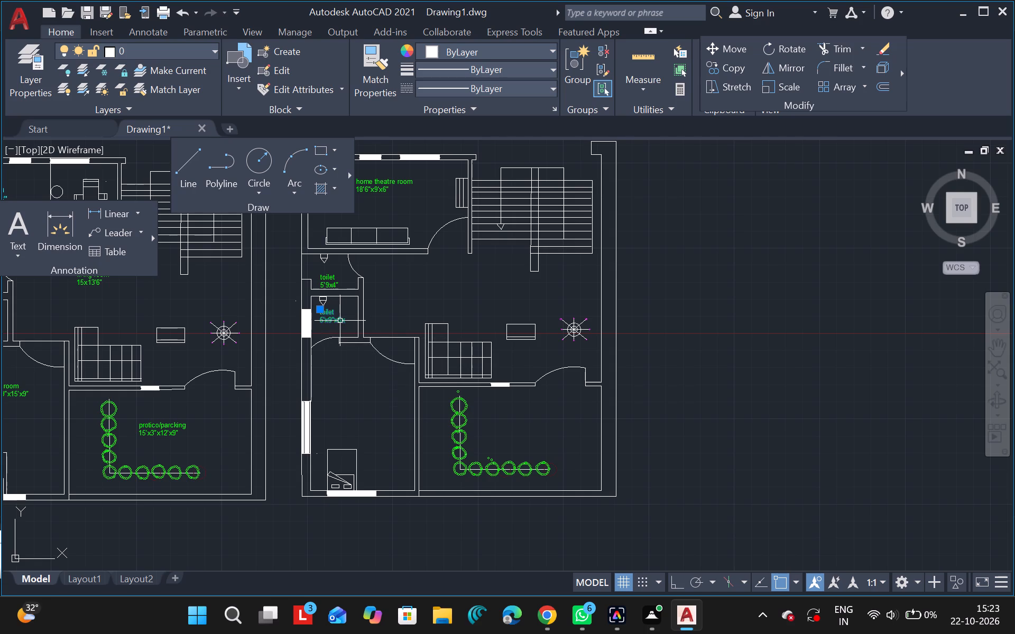
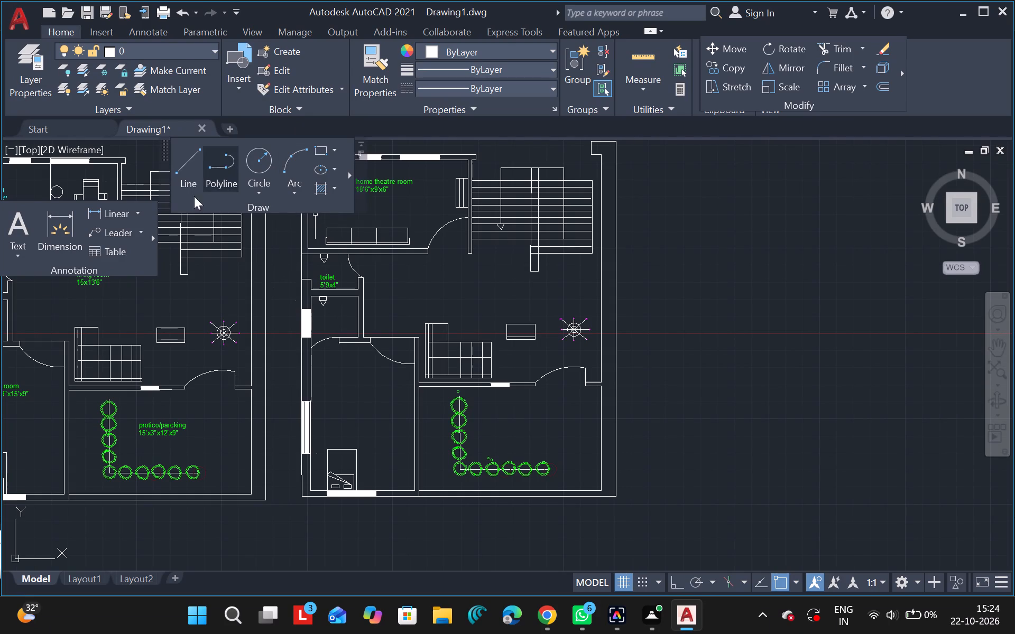
Start a green multiline text label in the second plan's lower toilet with "toilet" as its first line.
left_click(11, 231)
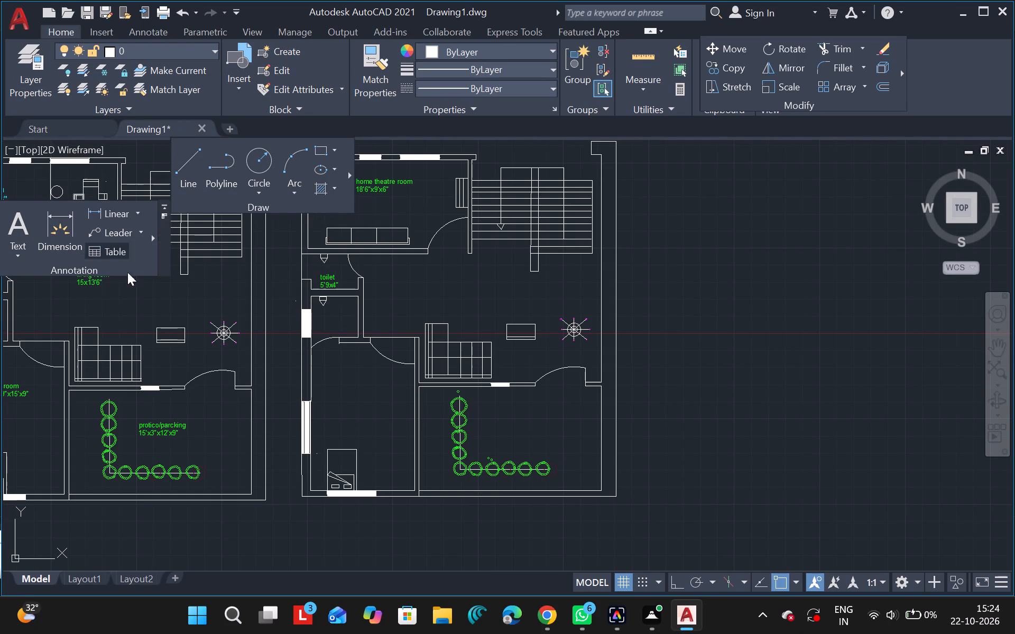
scroll(326, 311, "up", 1, "ctrl")
left_click(323, 315)
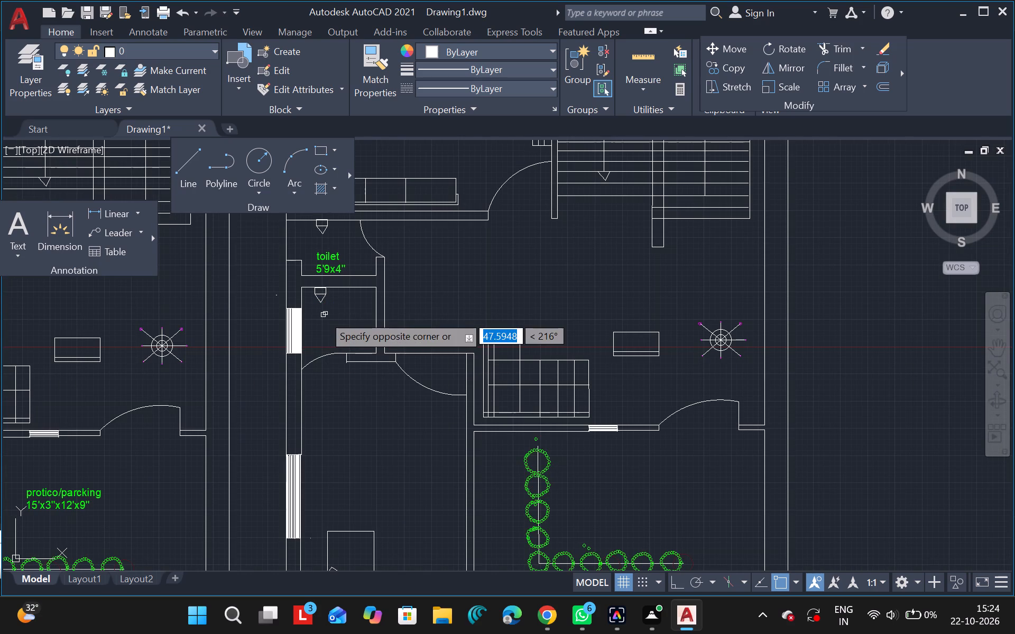
left_click(319, 318)
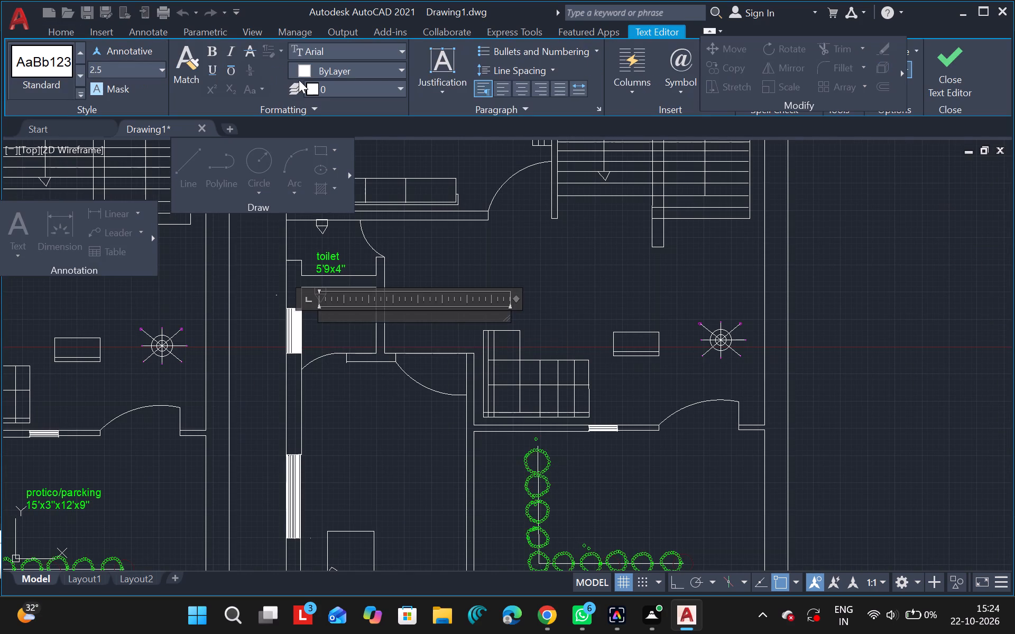
left_click(309, 69)
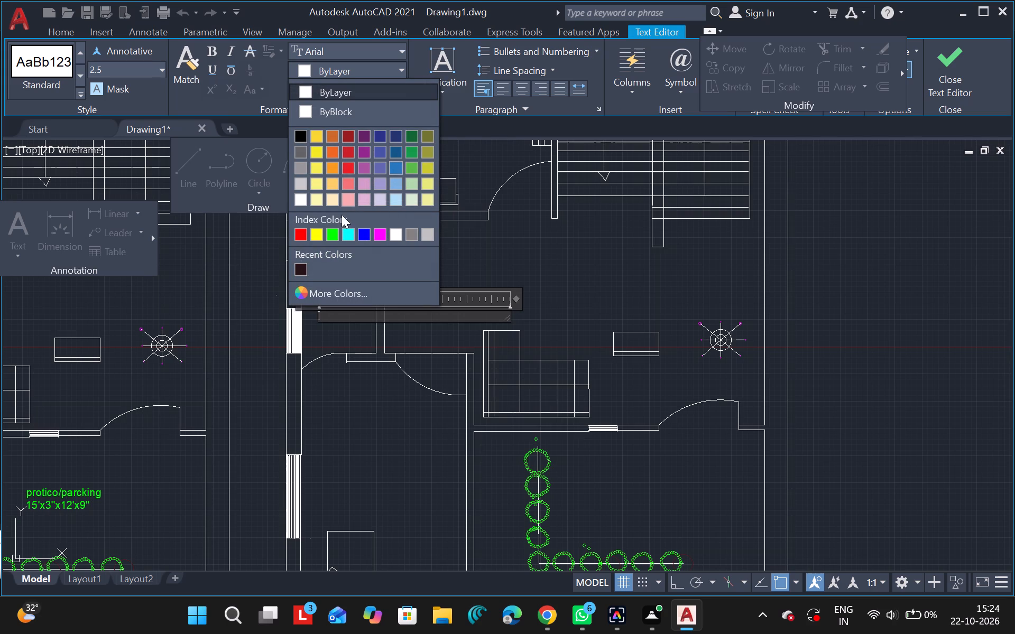
left_click(331, 227)
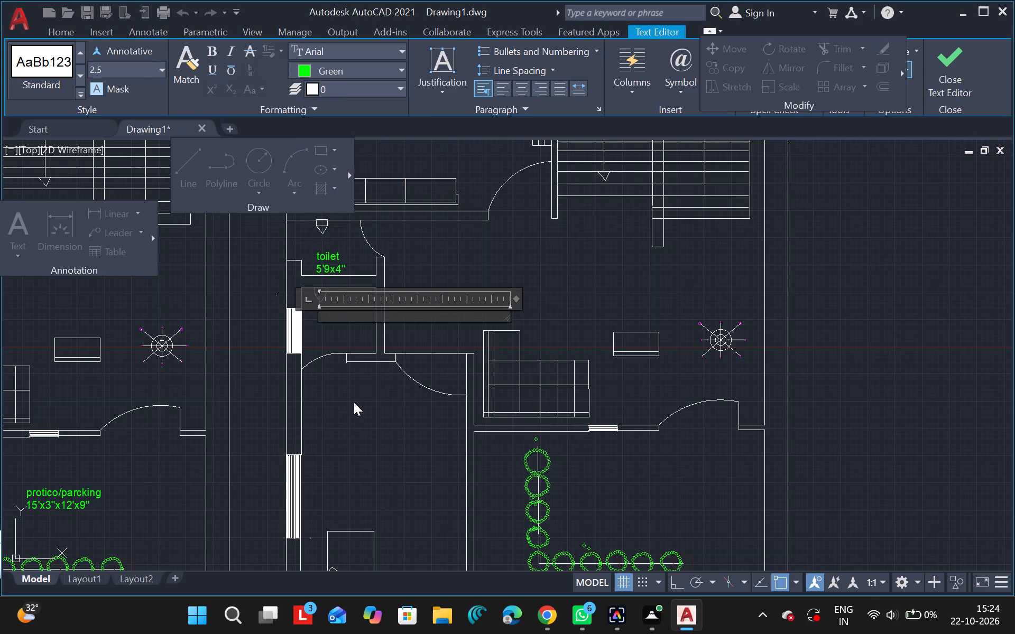
type("toil")
type("et")
key("Return")
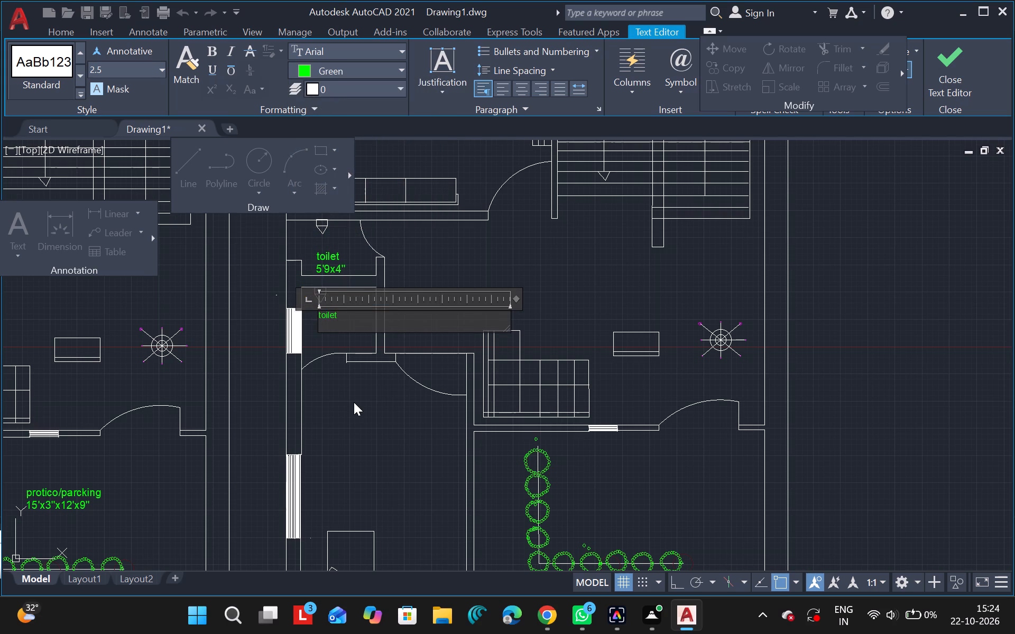
Add the room size 5'x9''x5'x9'' as the lower toilet label's second line and finish the text.
key("5")
key("x")
key("9")
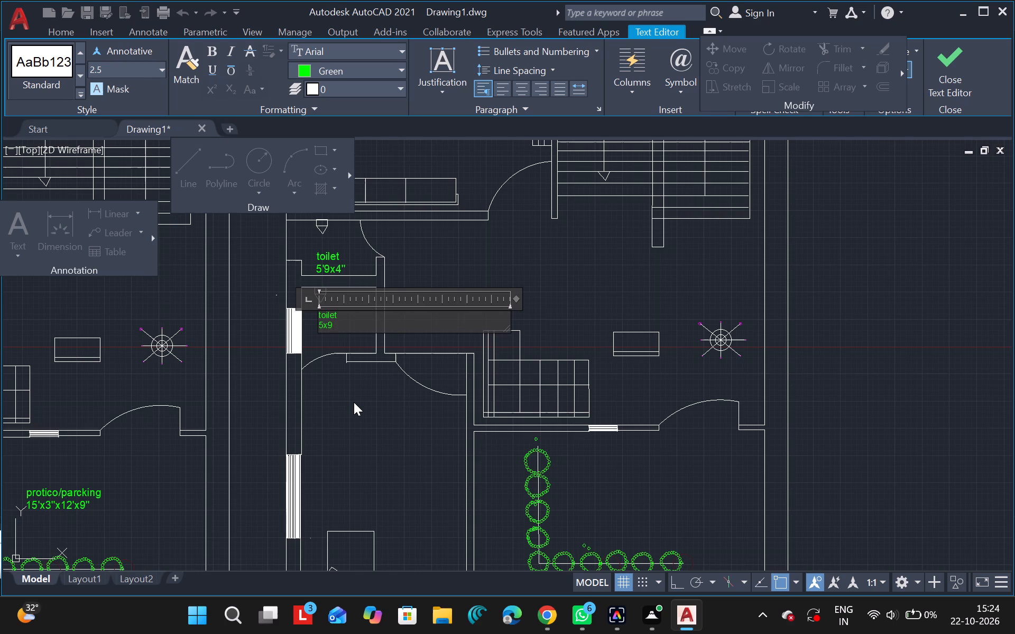
type("x5")
key("x")
key("9")
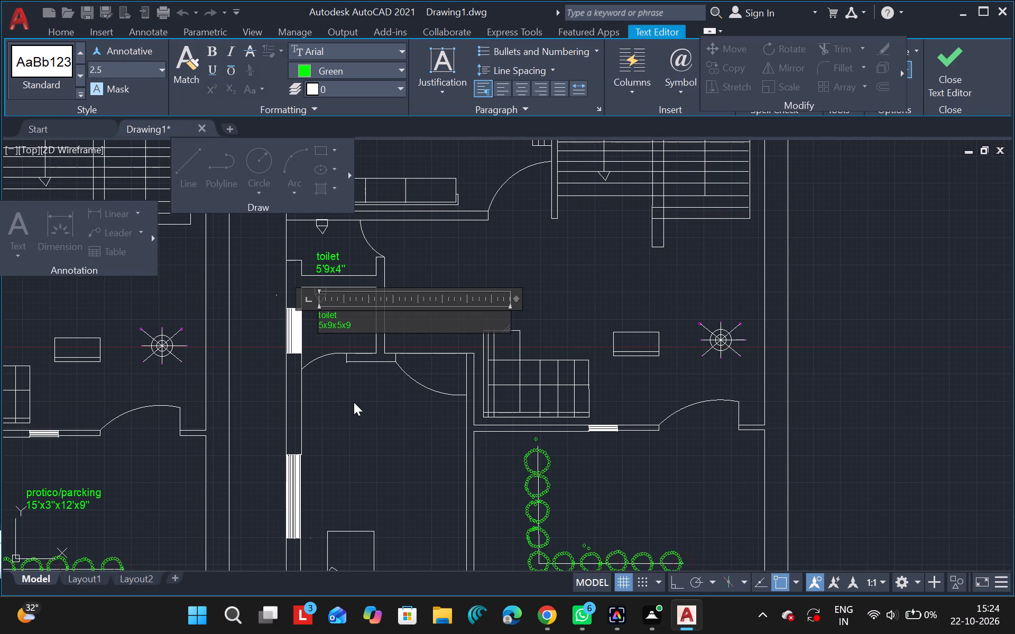
type("''")
key("Left")
key("Left")
key("Left")
key("Left")
key("semicolon")
key("BackSpace")
key("apostrophe")
key("Left")
key("Left")
key("Left")
type("''")
key("Left")
key("Left")
key("Left")
key("Left")
key("apostrophe")
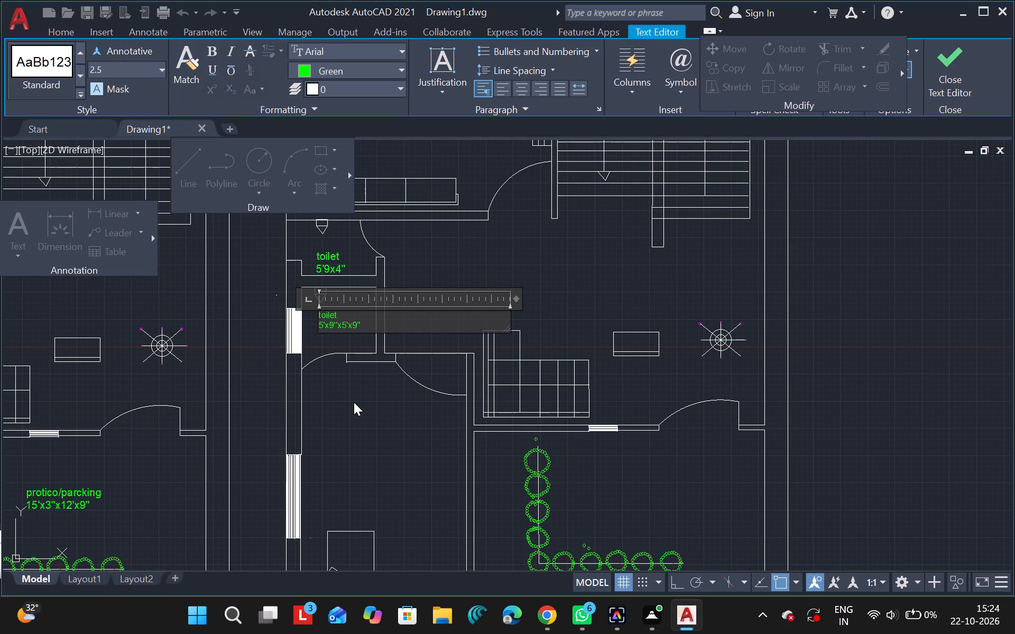
left_click(396, 433)
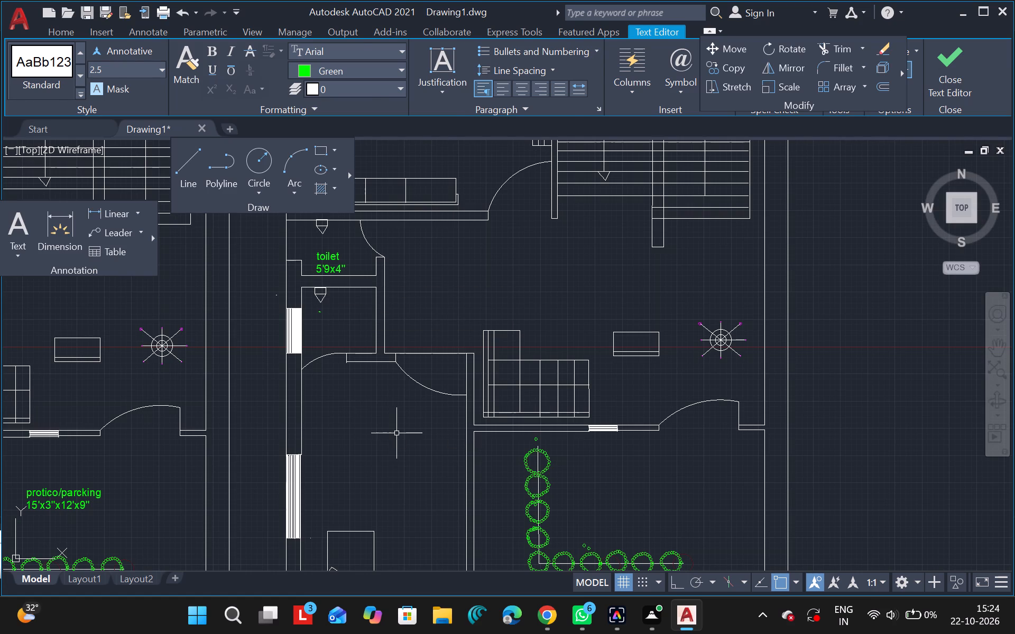
Set the new lower toilet label's text height to 70 in its properties, leaving the properties display closed.
left_click(319, 315)
type("pr")
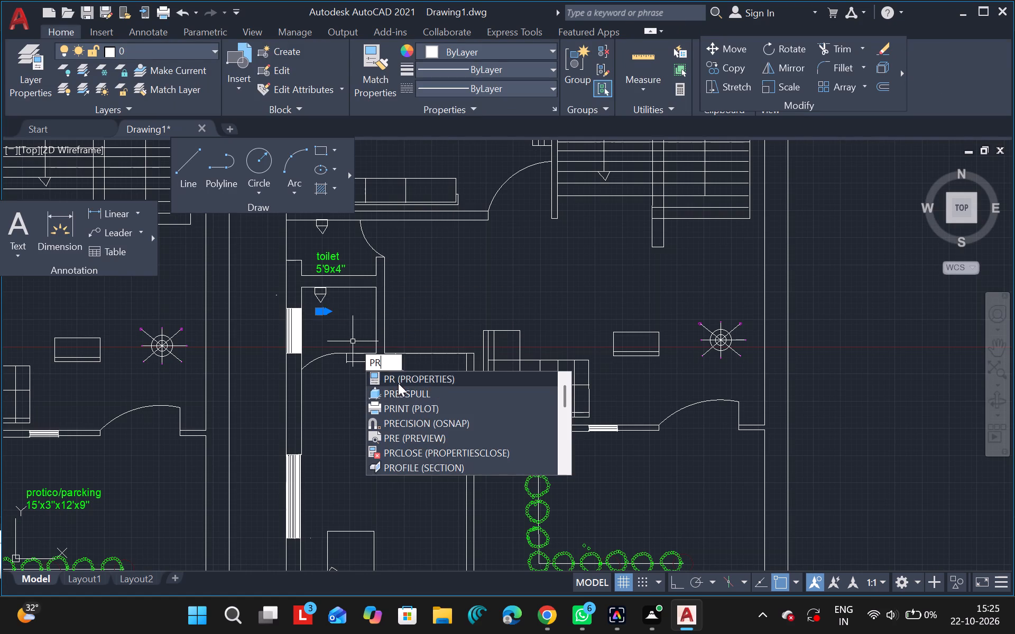
left_click(398, 382)
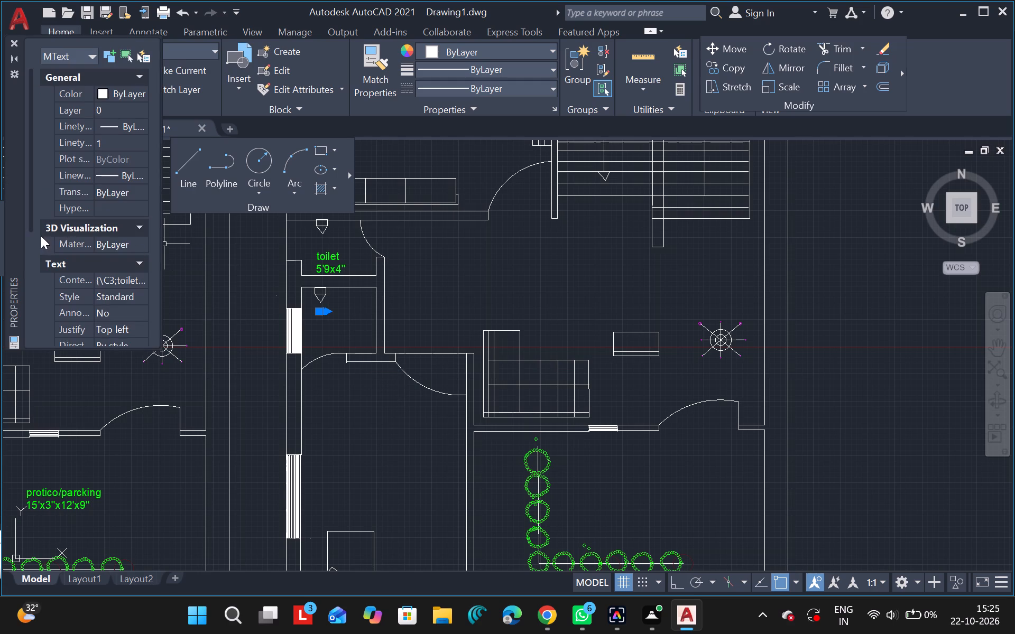
left_click(31, 241)
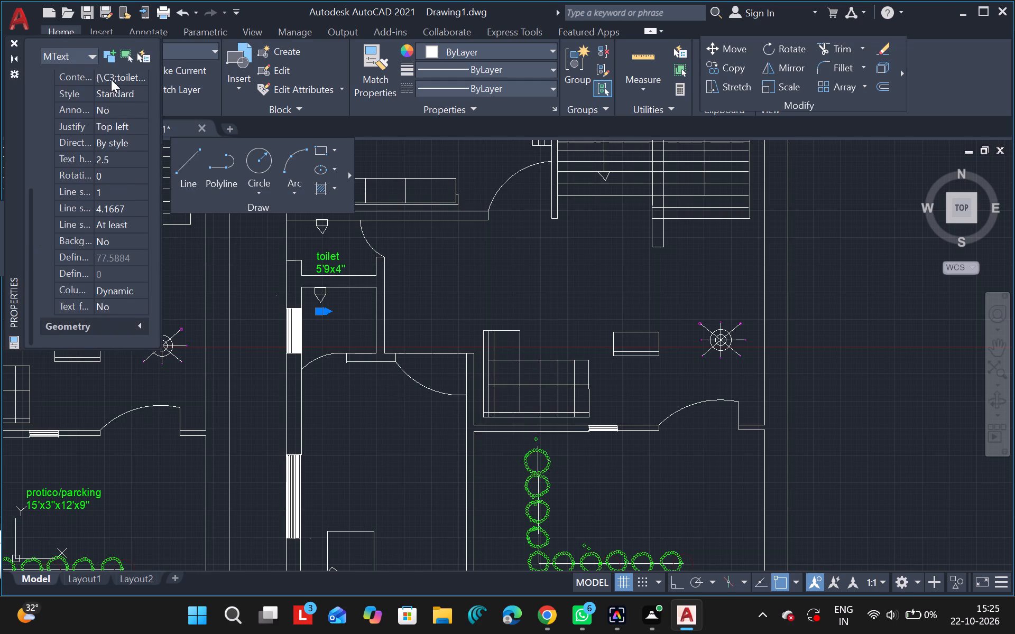
left_click(114, 160)
key("BackSpace")
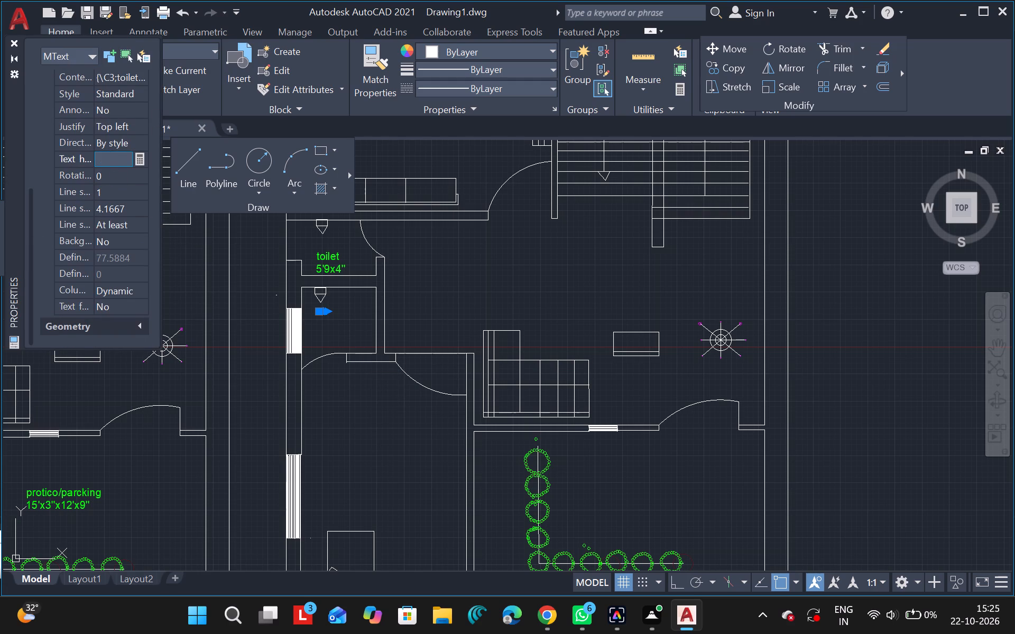
type("70")
key("Return")
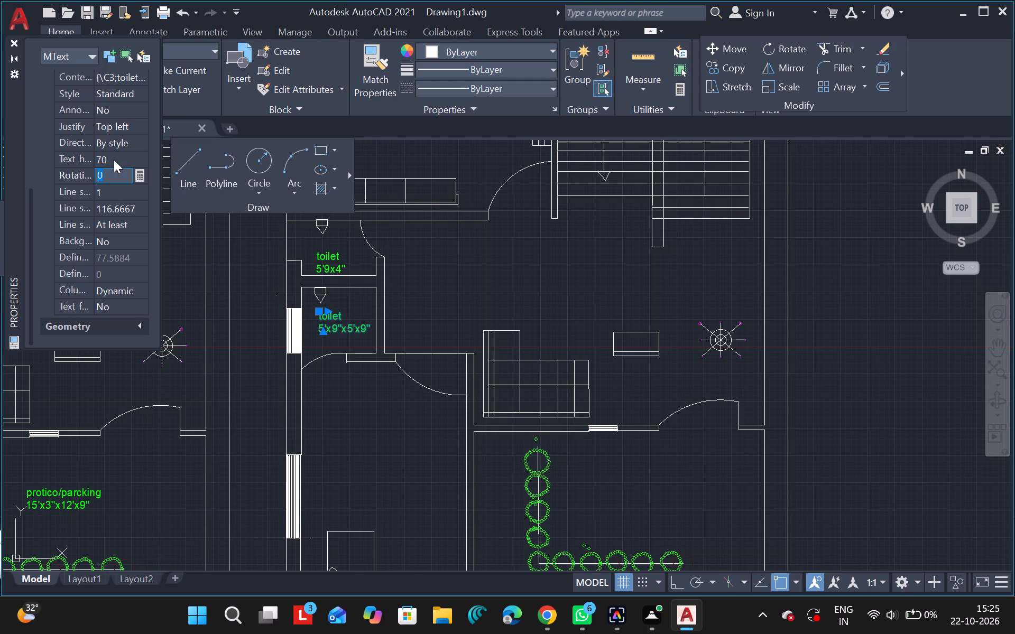
key("Escape")
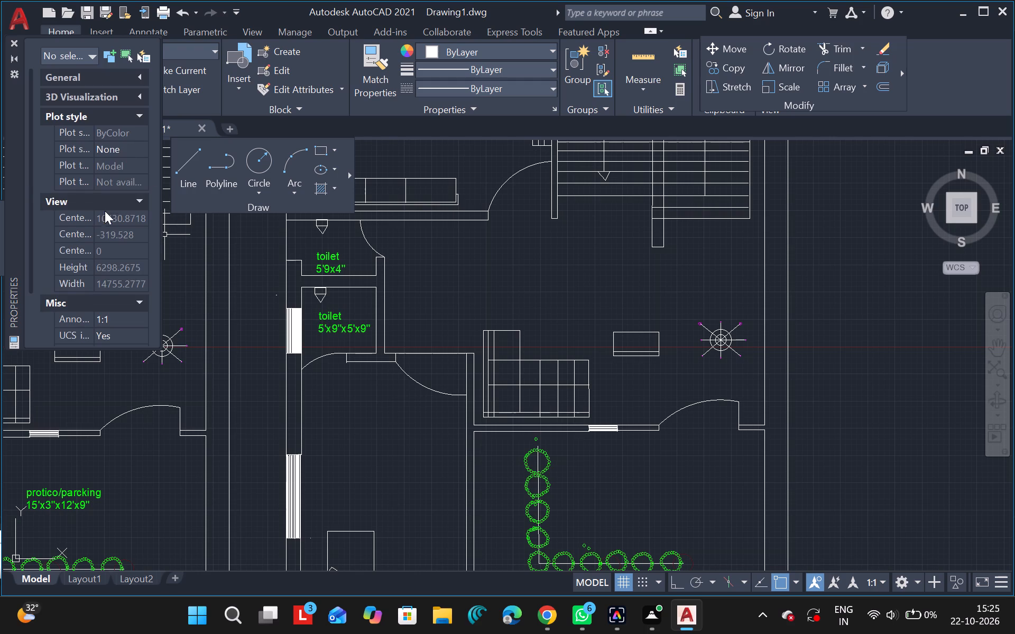
left_click(10, 38)
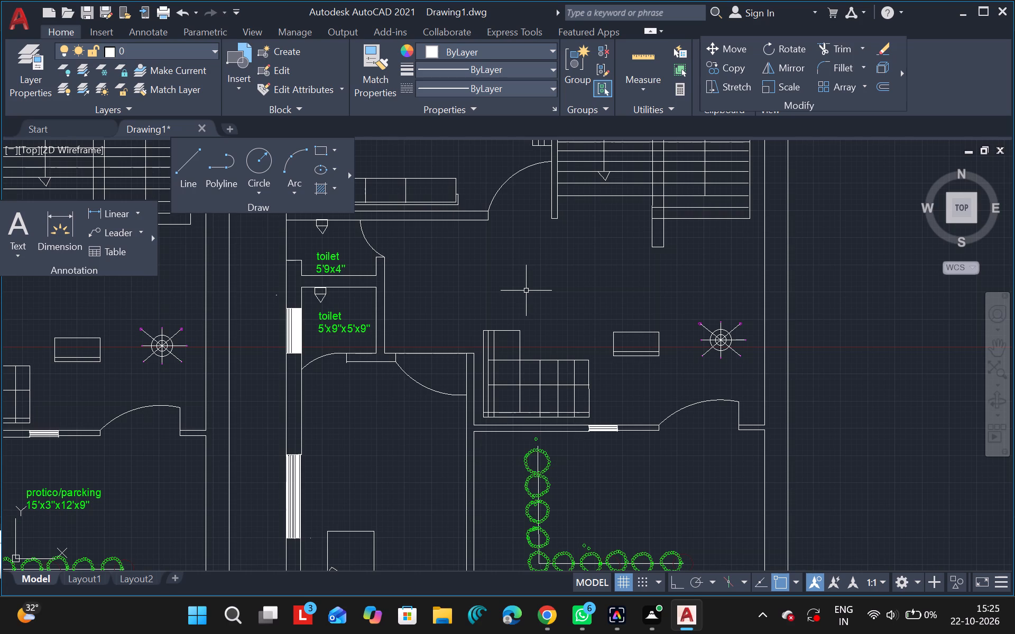
Start a multiline text label in the second plan's living area, between the upper toilet and the staircase.
scroll(526, 291, "down", 1, "ctrl")
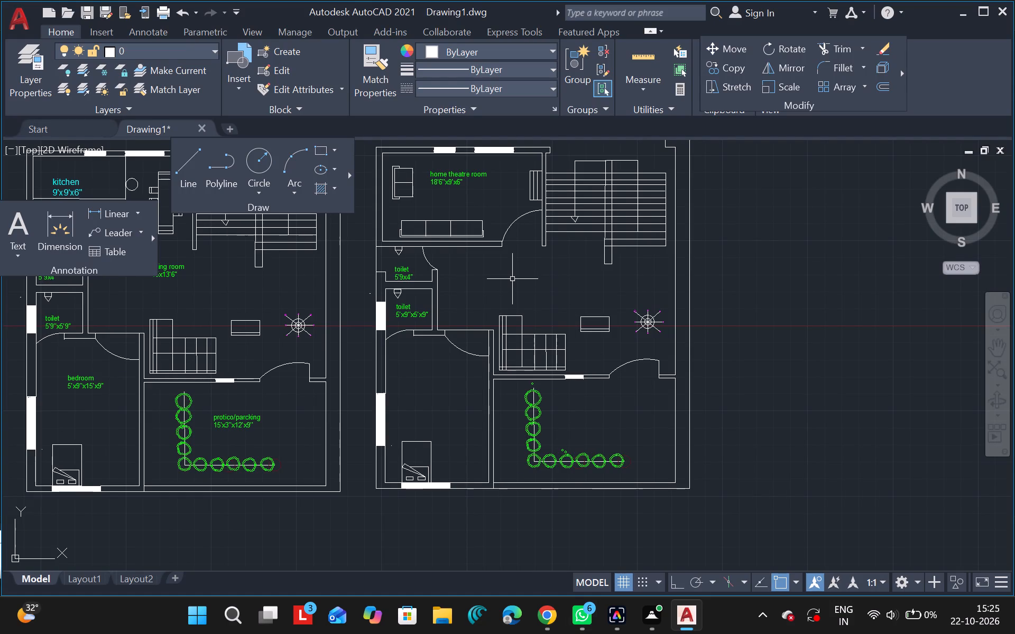
left_click(23, 241)
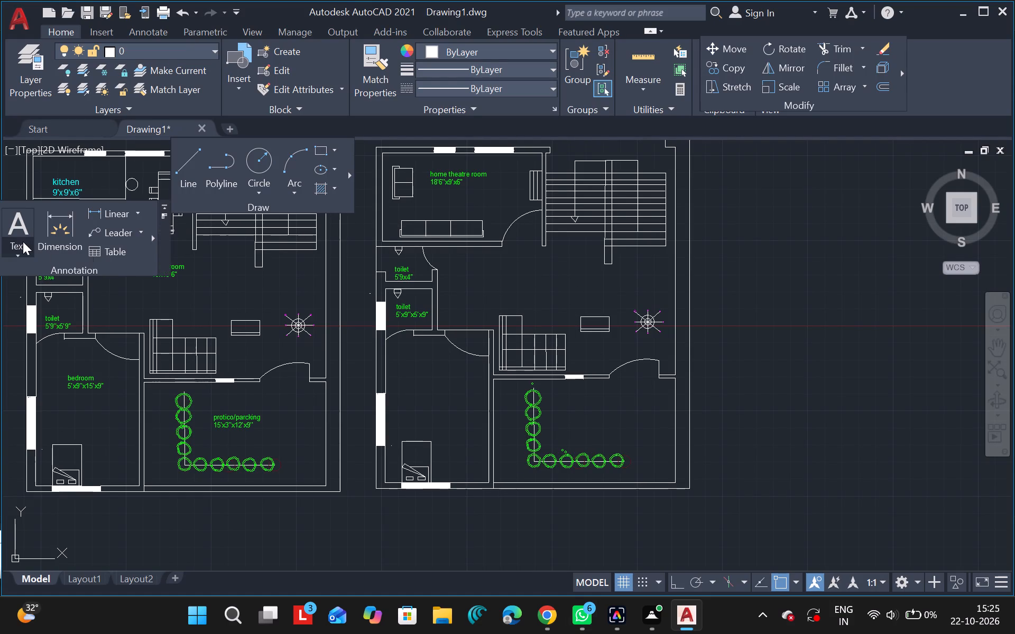
left_click(41, 308)
left_click(11, 216)
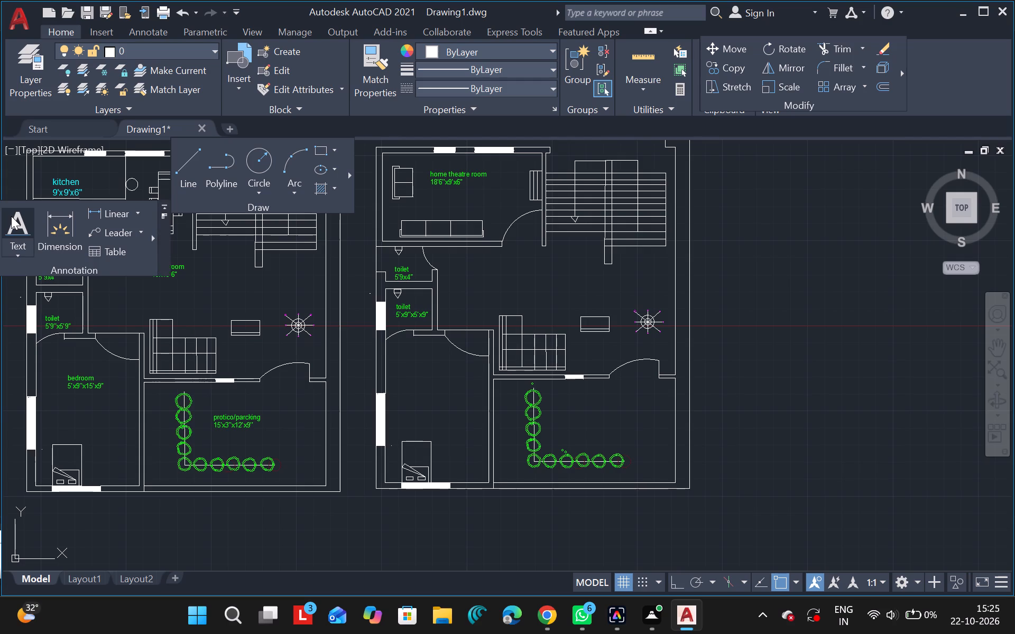
left_click(14, 224)
double_click(14, 224)
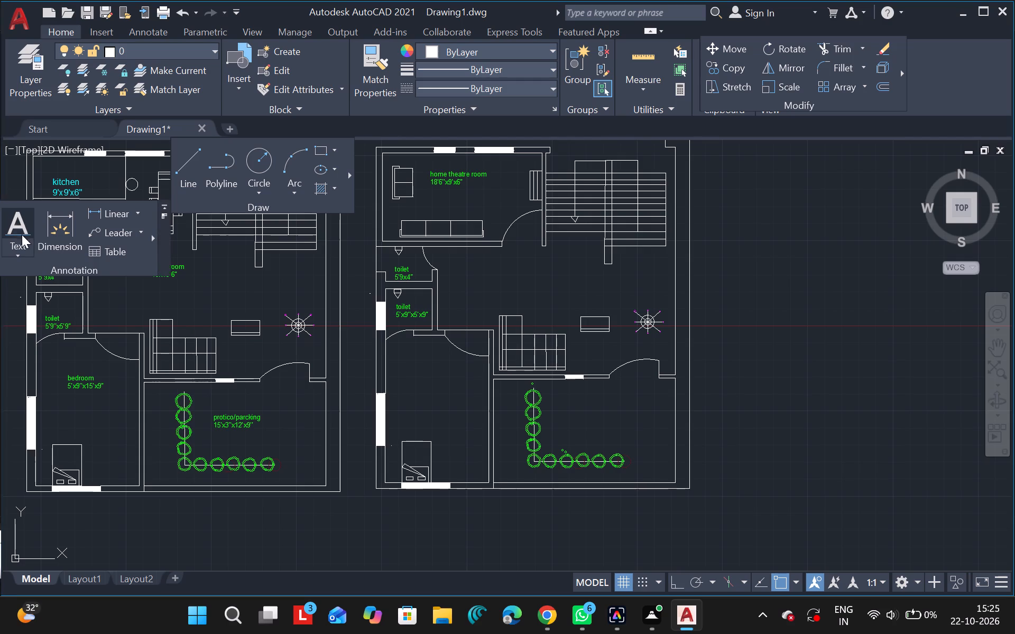
left_click(19, 255)
left_click(41, 269)
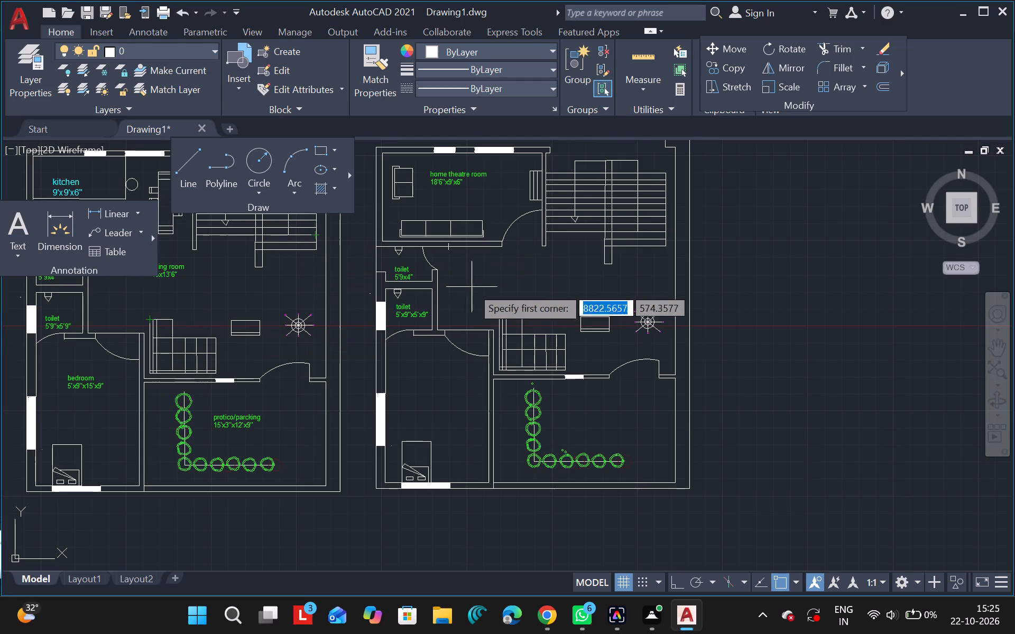
double_click(486, 276)
double_click(486, 276)
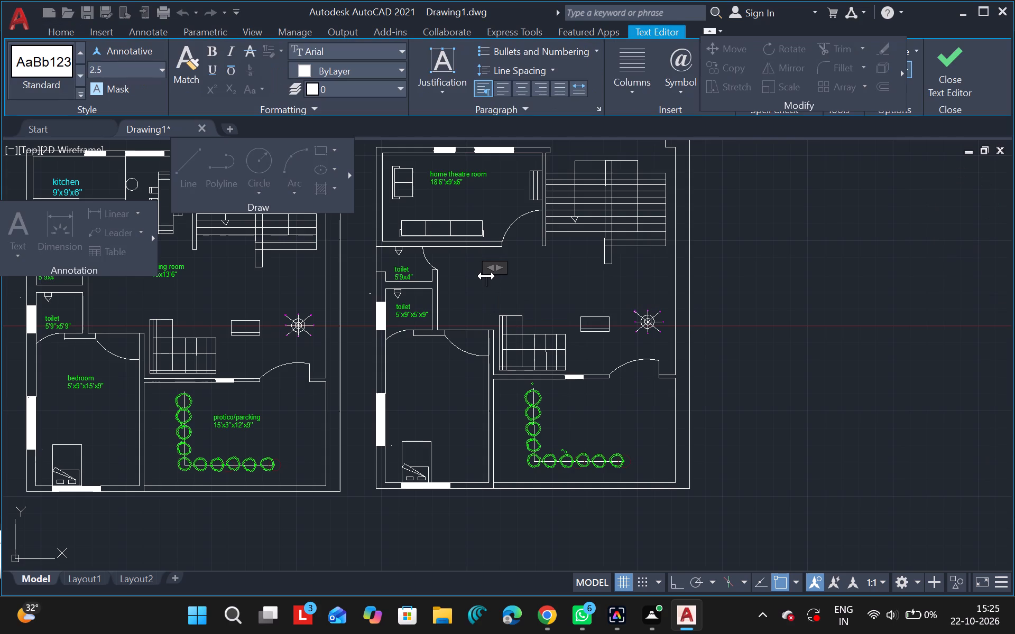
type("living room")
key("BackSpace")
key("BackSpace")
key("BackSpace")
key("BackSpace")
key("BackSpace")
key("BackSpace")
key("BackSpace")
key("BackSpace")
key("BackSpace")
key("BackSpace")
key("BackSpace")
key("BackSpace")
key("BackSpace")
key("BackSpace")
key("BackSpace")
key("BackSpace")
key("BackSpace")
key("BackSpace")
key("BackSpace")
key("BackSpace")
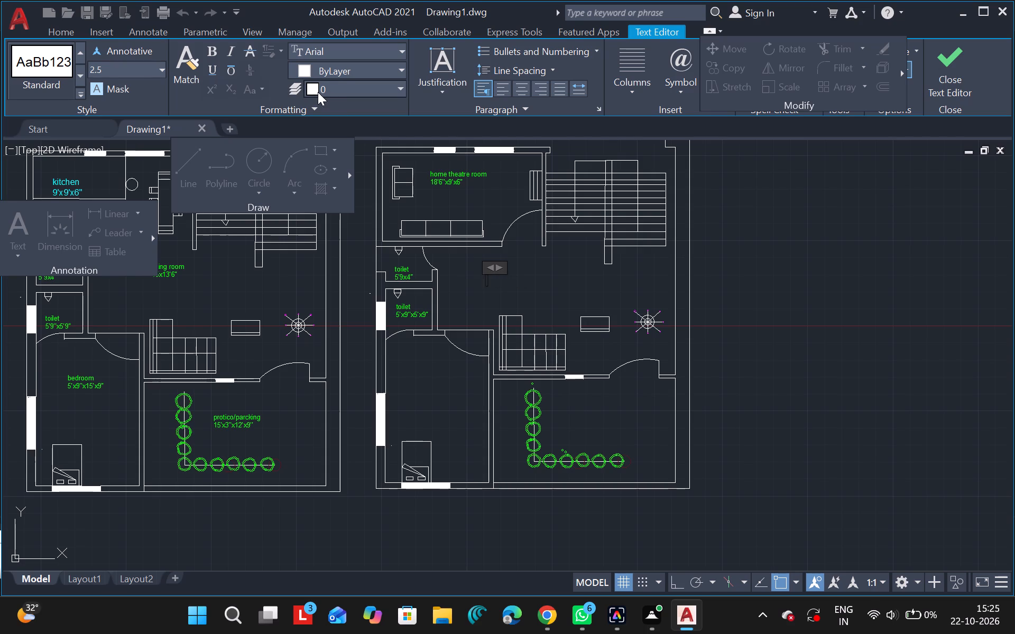
Fill the living area label in green with "living room" and 15'x13'6'' on the second line, and finish the text.
left_click(302, 72)
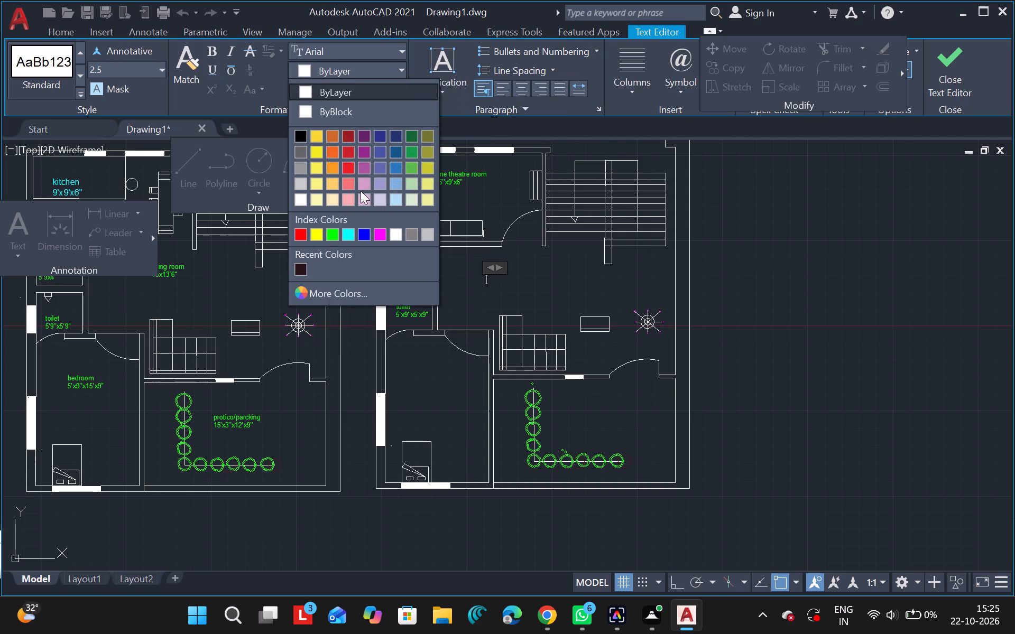
left_click(329, 228)
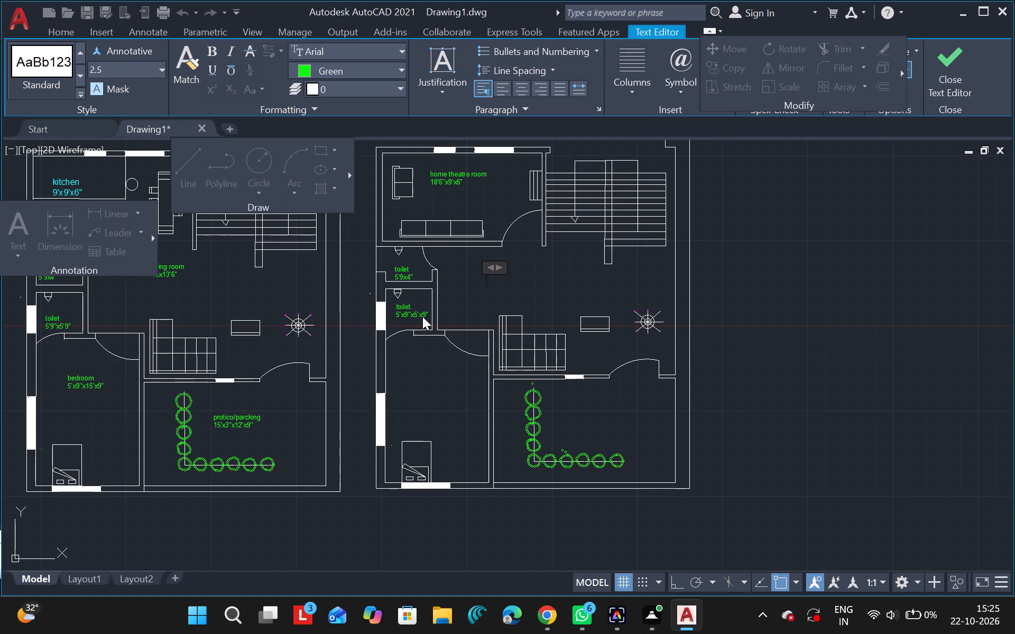
type("liv")
type("ing room")
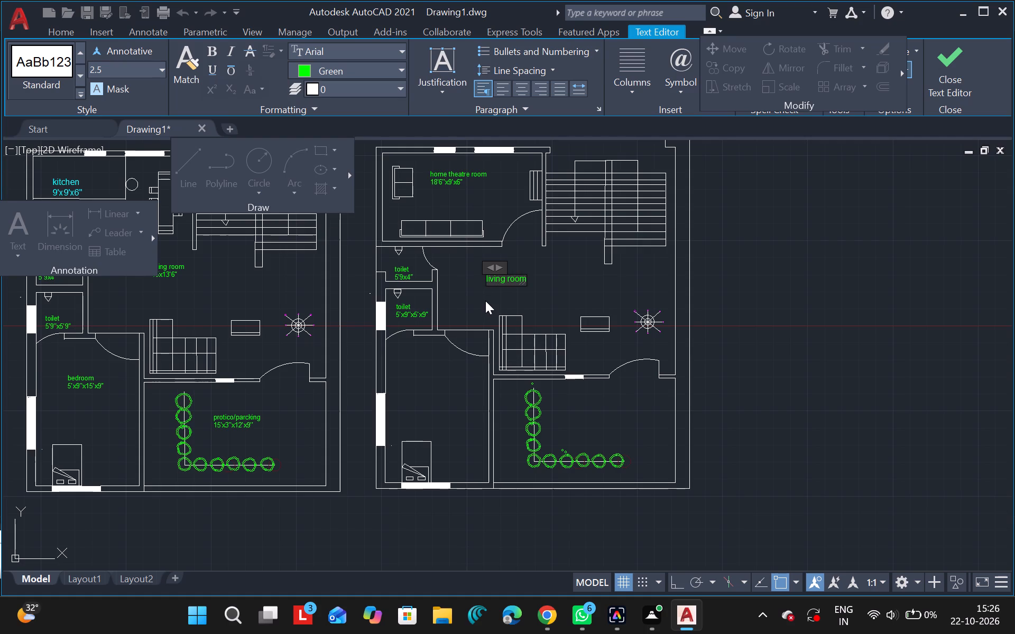
key("Return")
key("1")
key("5")
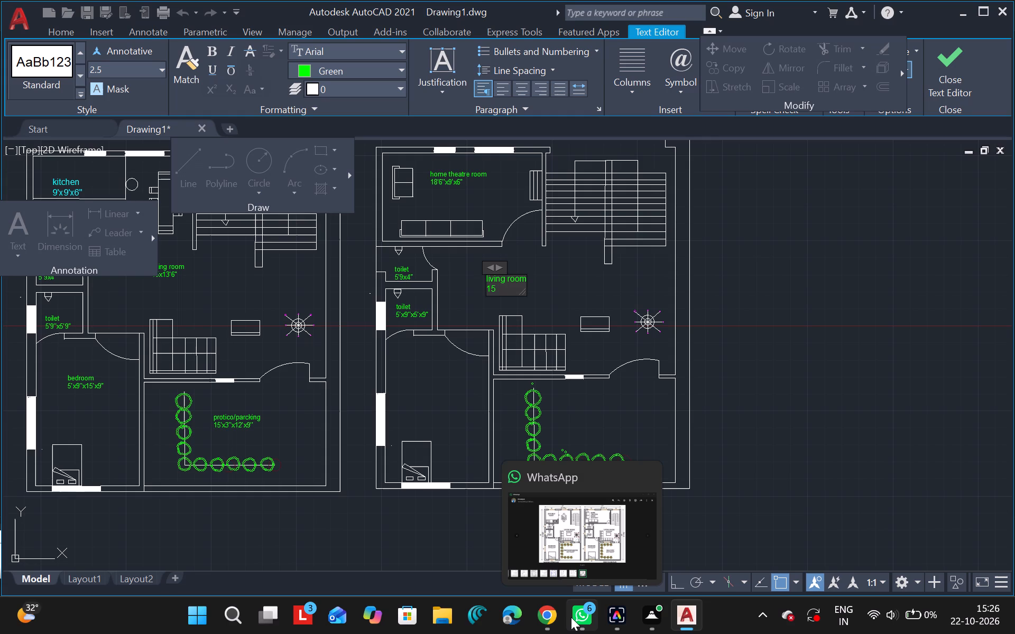
key("apostrophe")
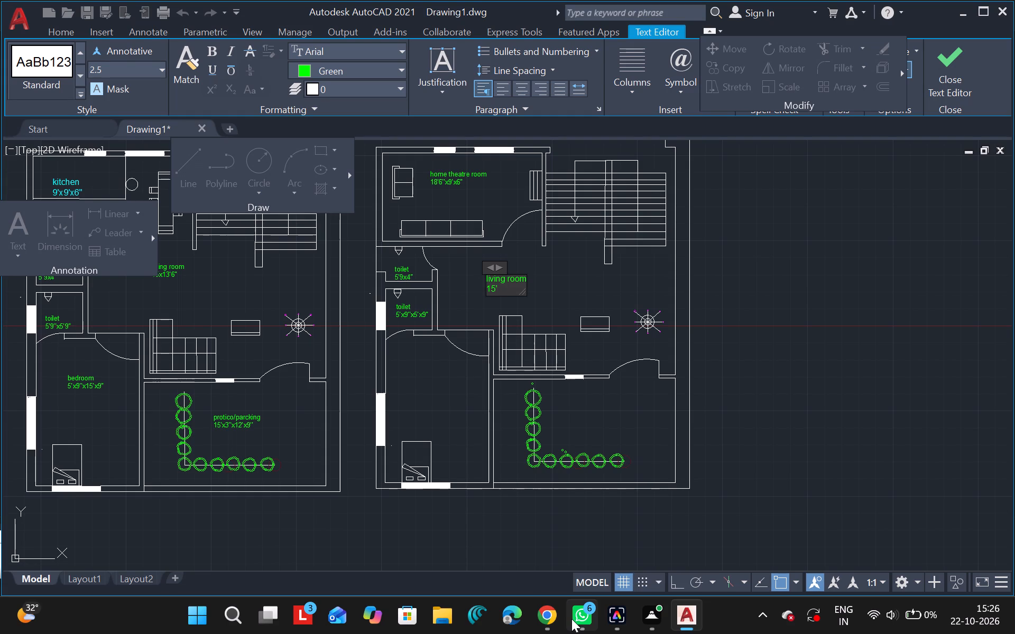
key("x")
type("13")
key("apostrophe")
key("6")
type("''")
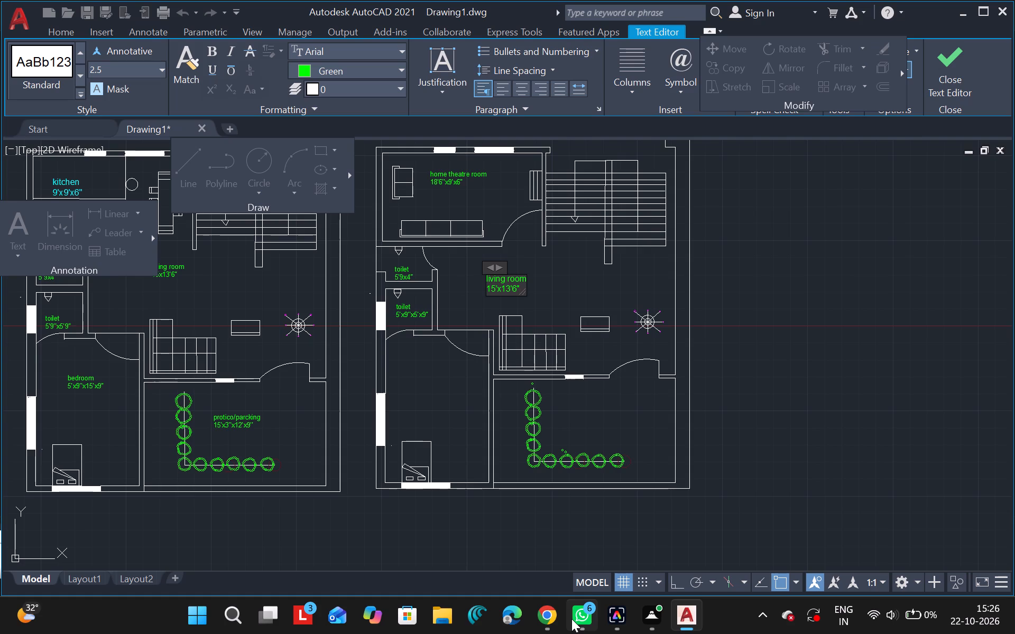
left_click(940, 373)
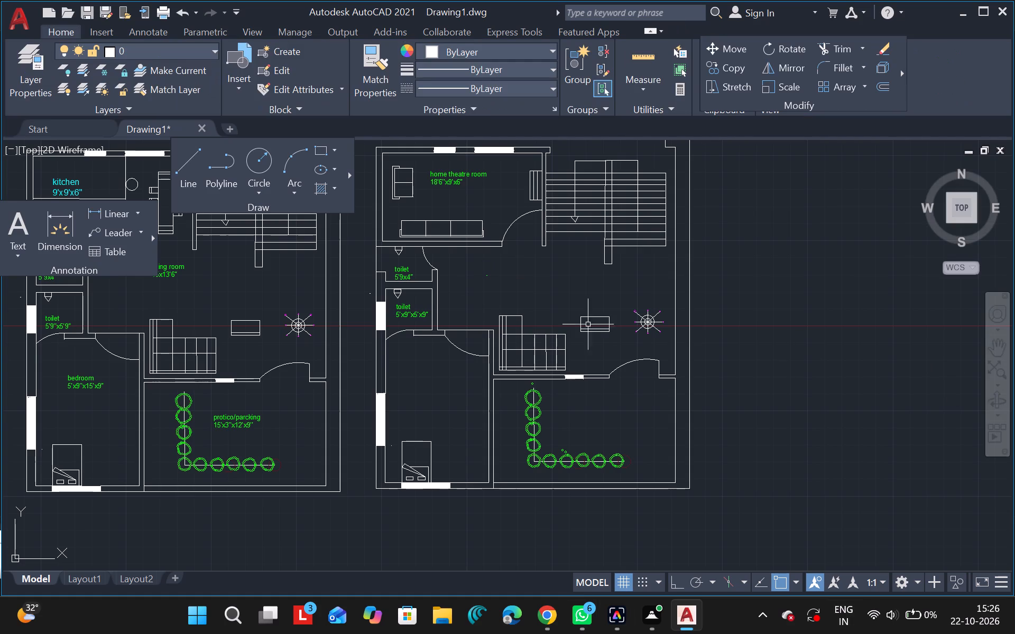
Set the new living room label's text height to 70 in its properties, leaving the properties display closed.
left_click(487, 275)
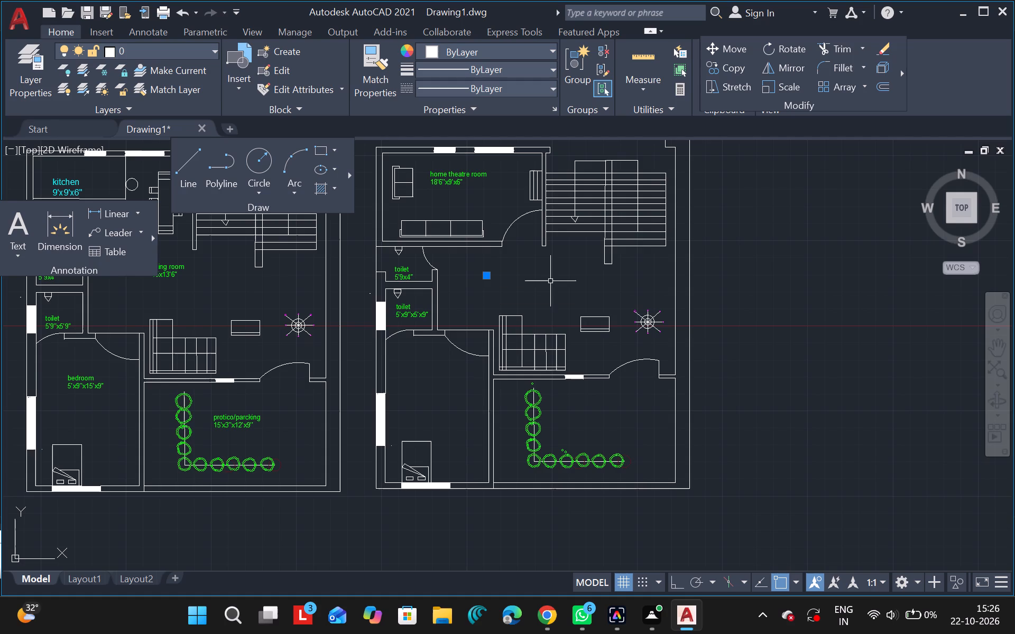
key("c")
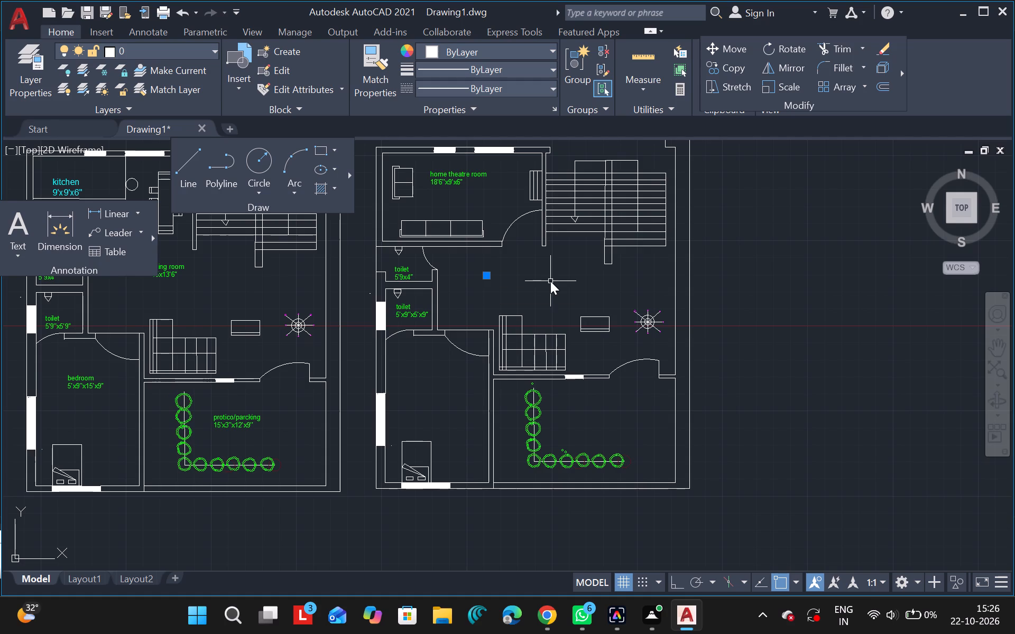
key("BackSpace")
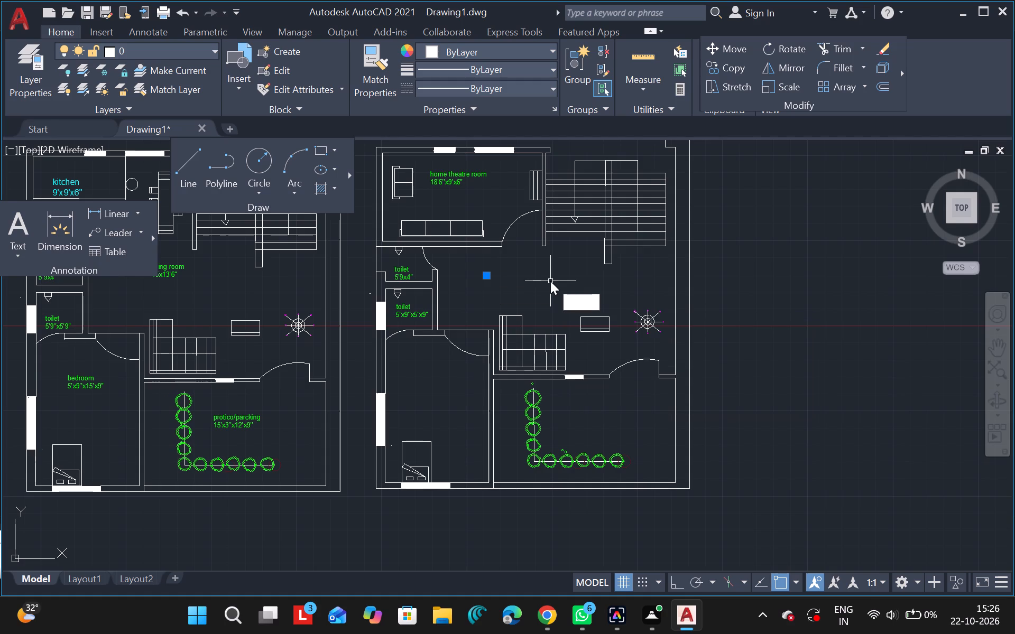
key("p")
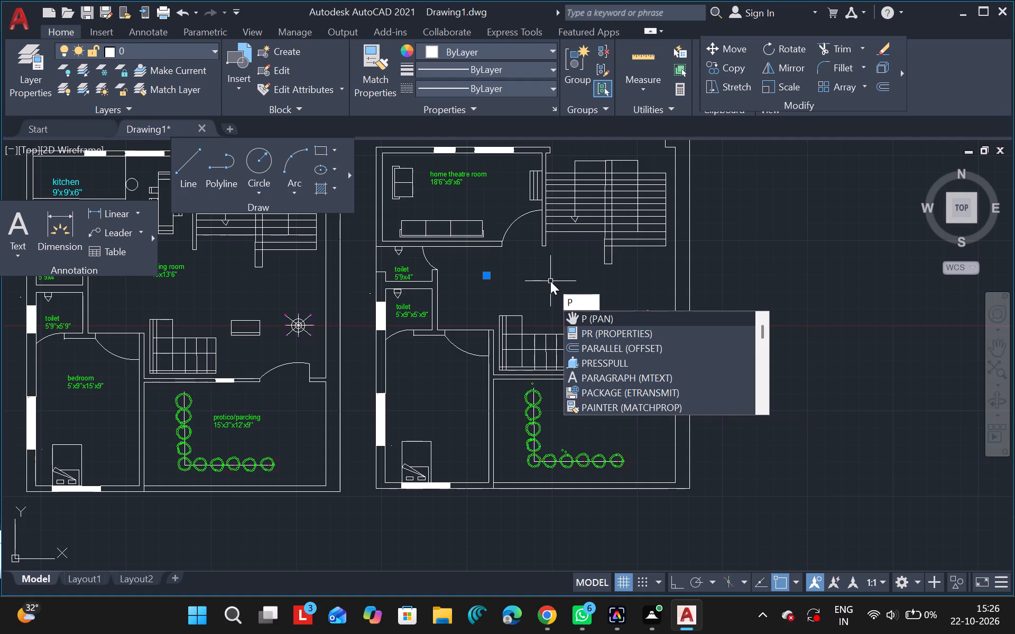
left_click(617, 338)
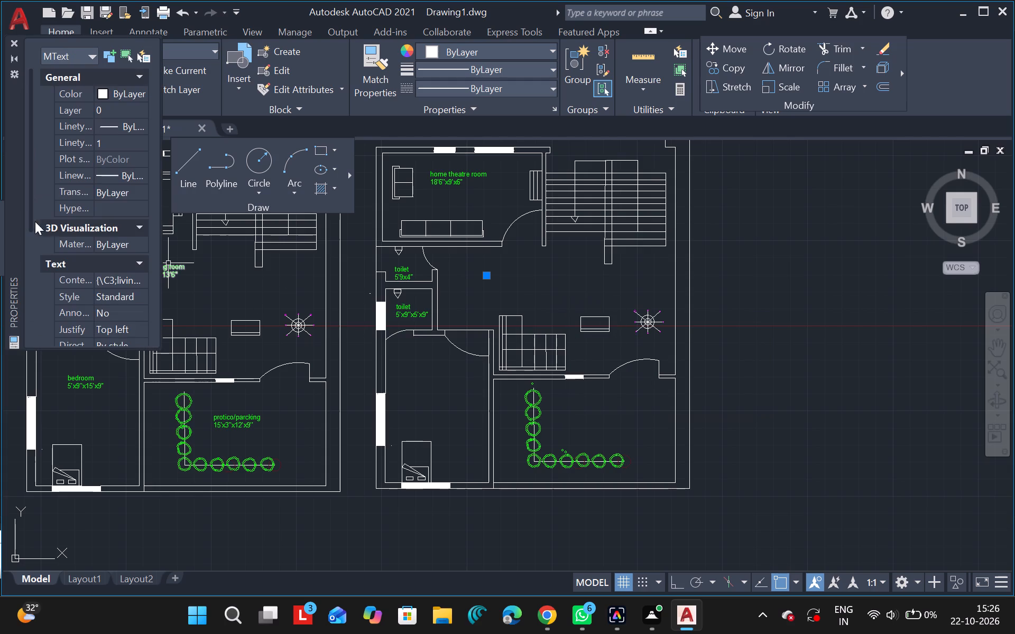
left_click(31, 240)
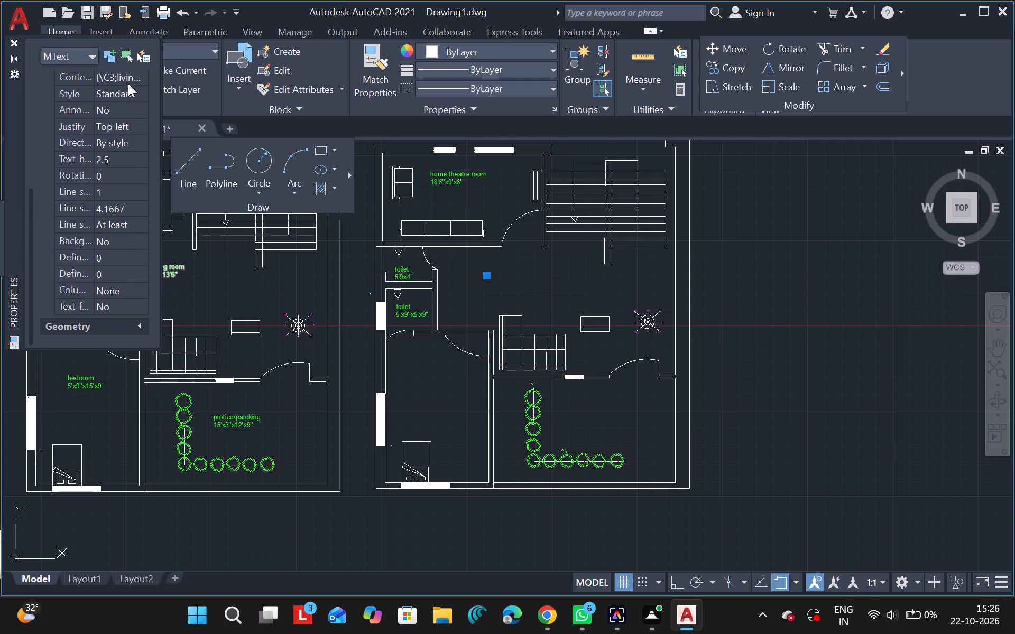
left_click(121, 158)
type("70")
key("Return")
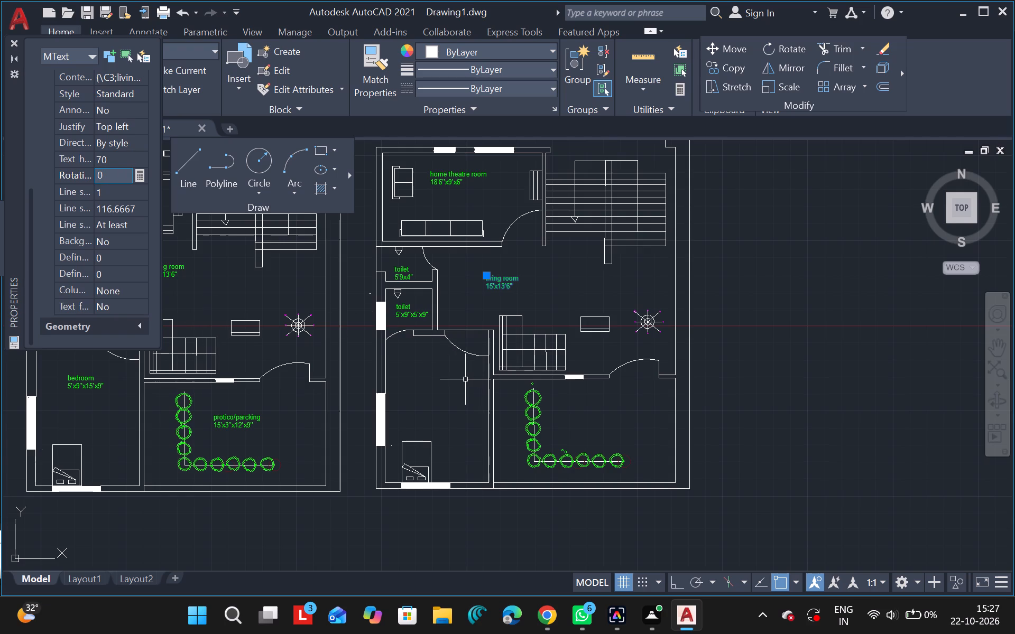
key("Escape")
key("Escape")
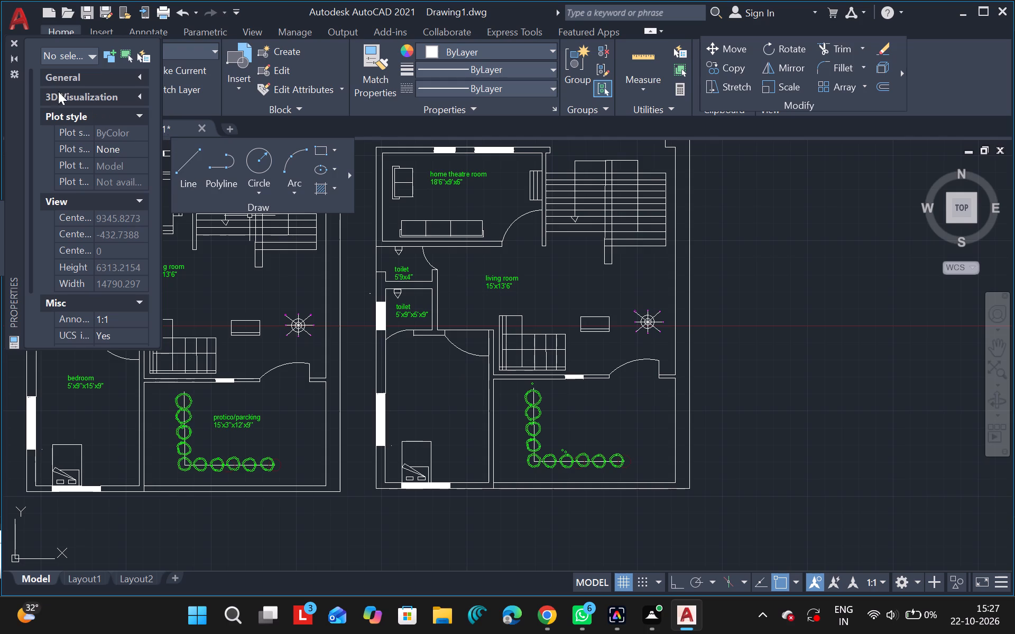
left_click(16, 40)
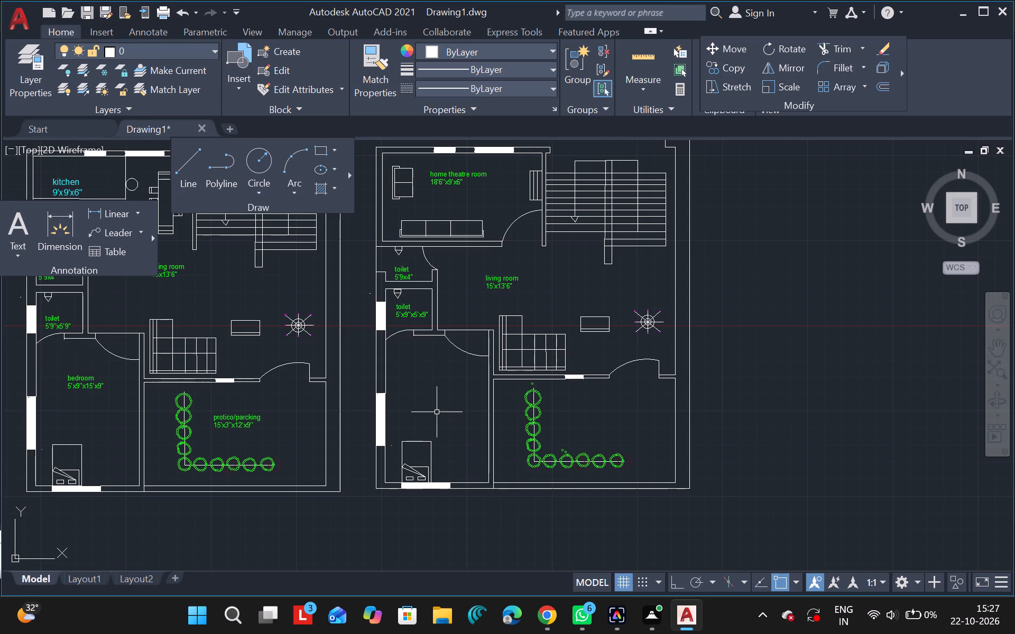
Start a multiline text label in the second plan's bedroom, above the bed.
left_click(412, 375)
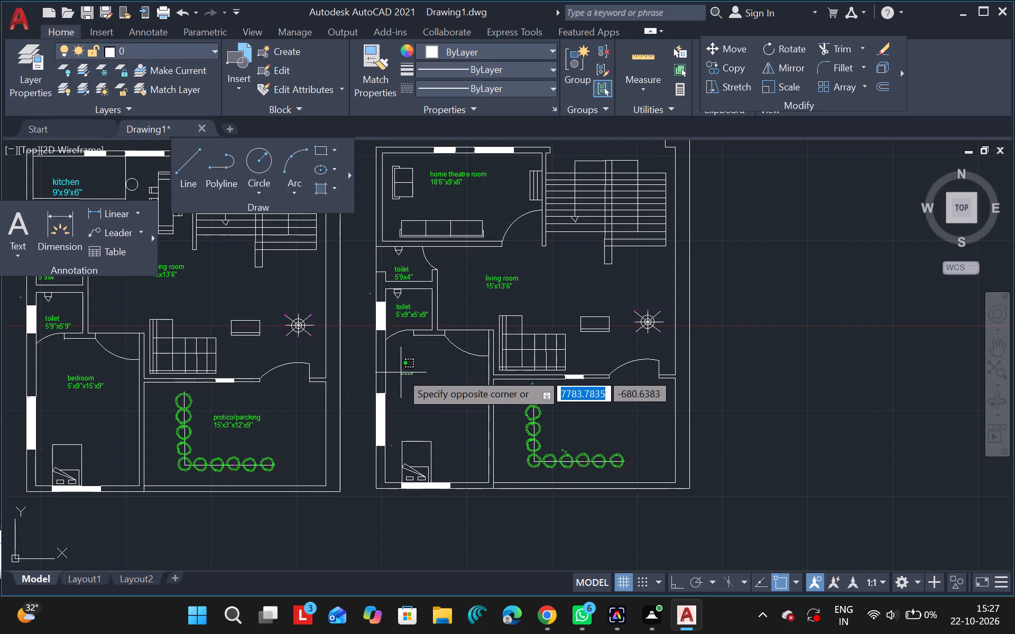
key("Escape")
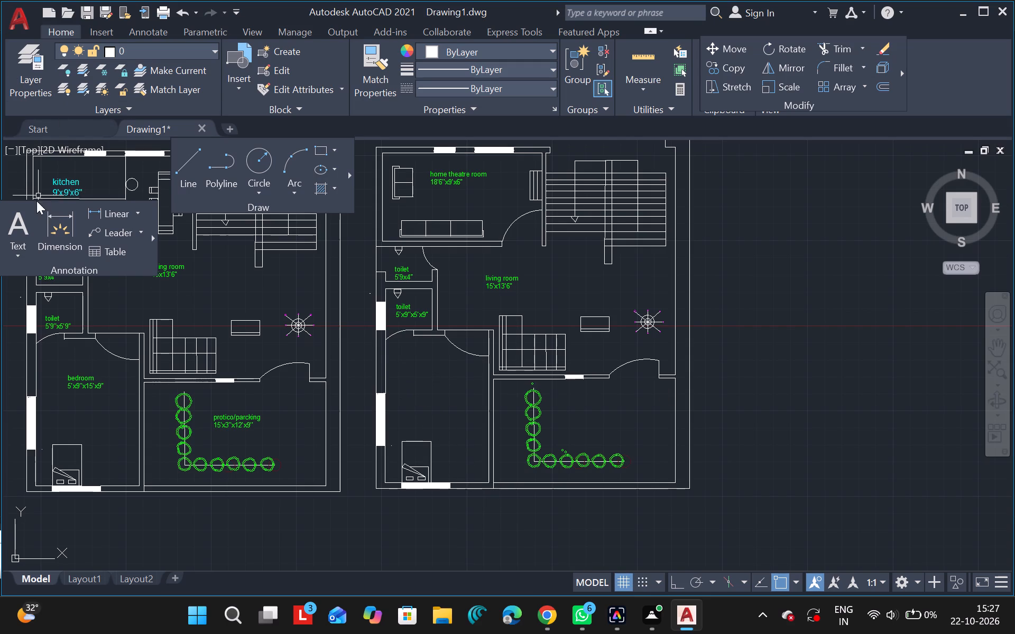
left_click(20, 219)
left_click(9, 231)
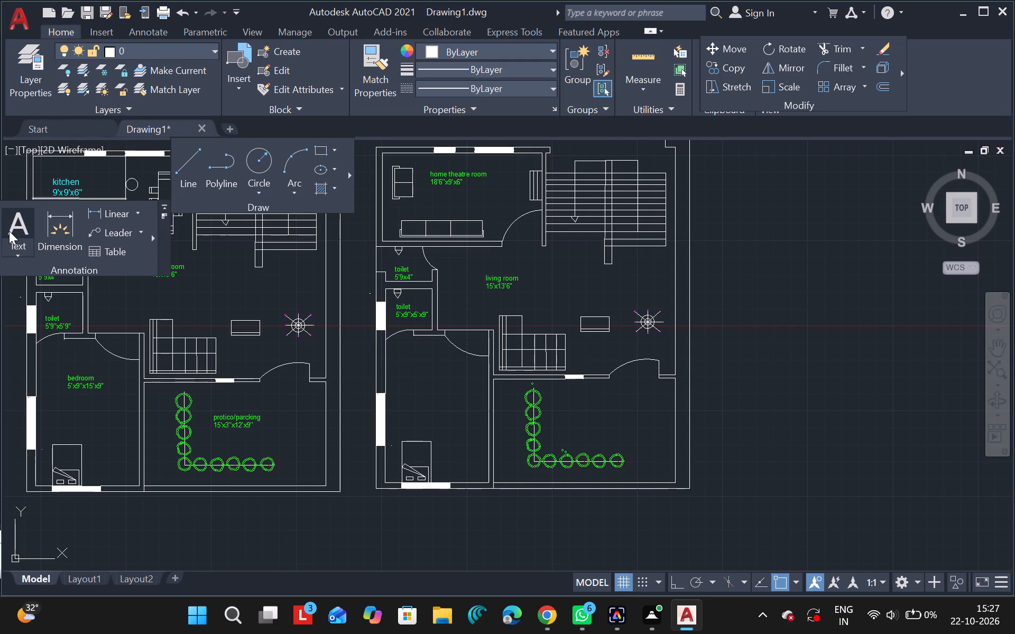
double_click(405, 391)
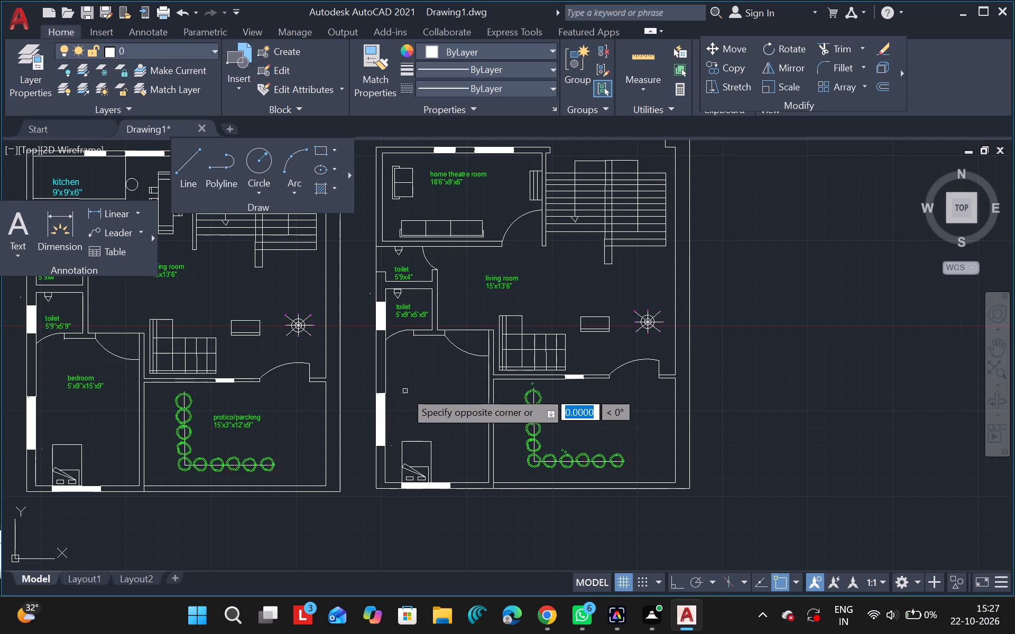
double_click(405, 391)
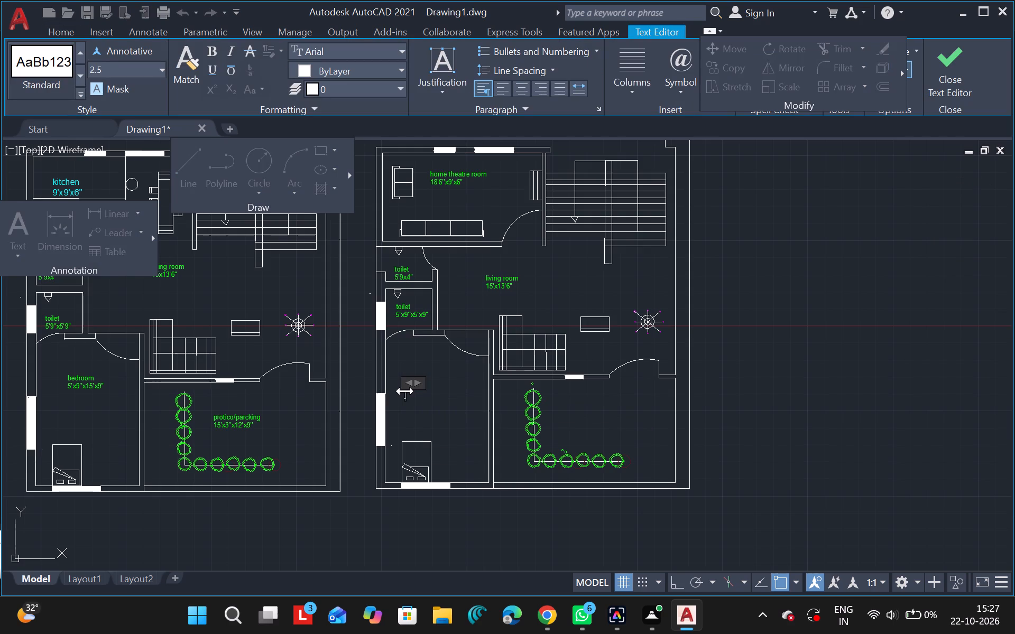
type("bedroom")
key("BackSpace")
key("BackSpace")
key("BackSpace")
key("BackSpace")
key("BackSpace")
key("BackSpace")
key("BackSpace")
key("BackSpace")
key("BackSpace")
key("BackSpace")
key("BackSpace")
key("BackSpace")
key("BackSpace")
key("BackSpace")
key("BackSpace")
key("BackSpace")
Fill the bedroom label in green with "bedroom" and 9'9''x15x9'' on the second line, and finish the text.
left_click(302, 67)
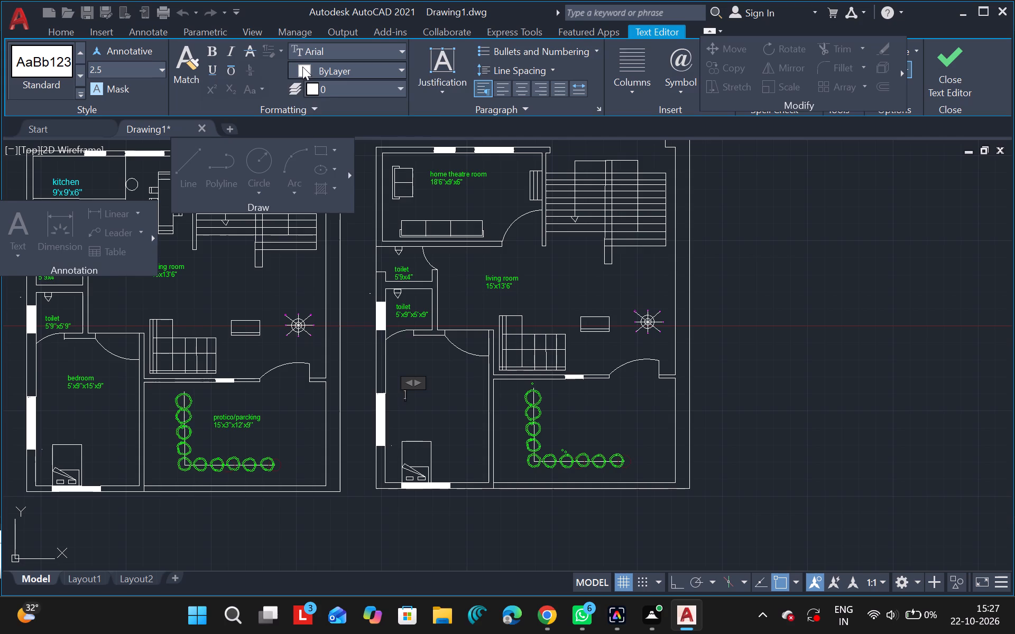
left_click(334, 236)
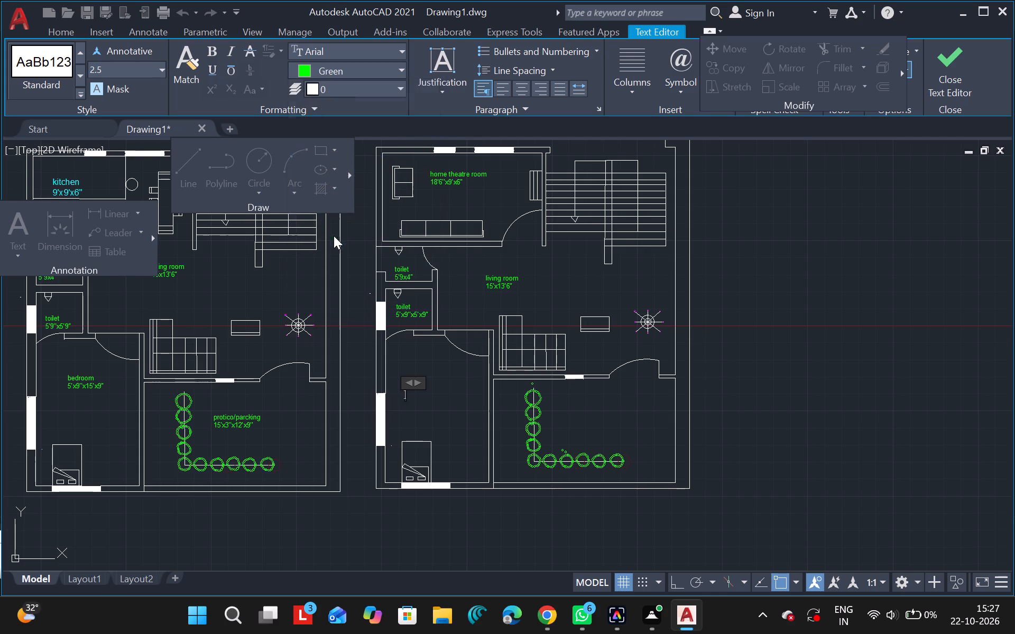
type("bedroom")
key("Return")
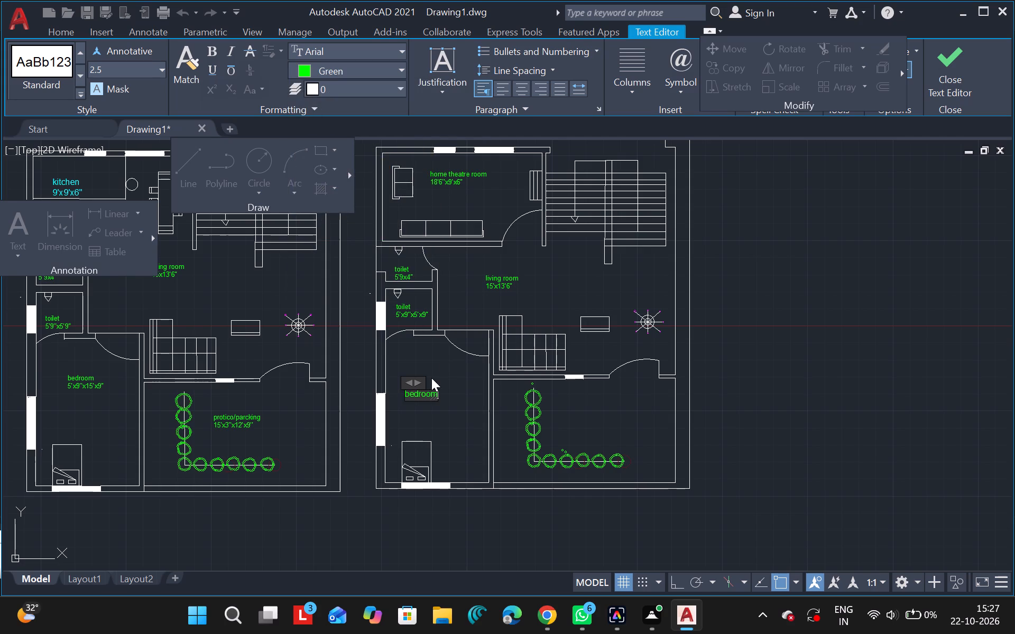
key("1")
key("5")
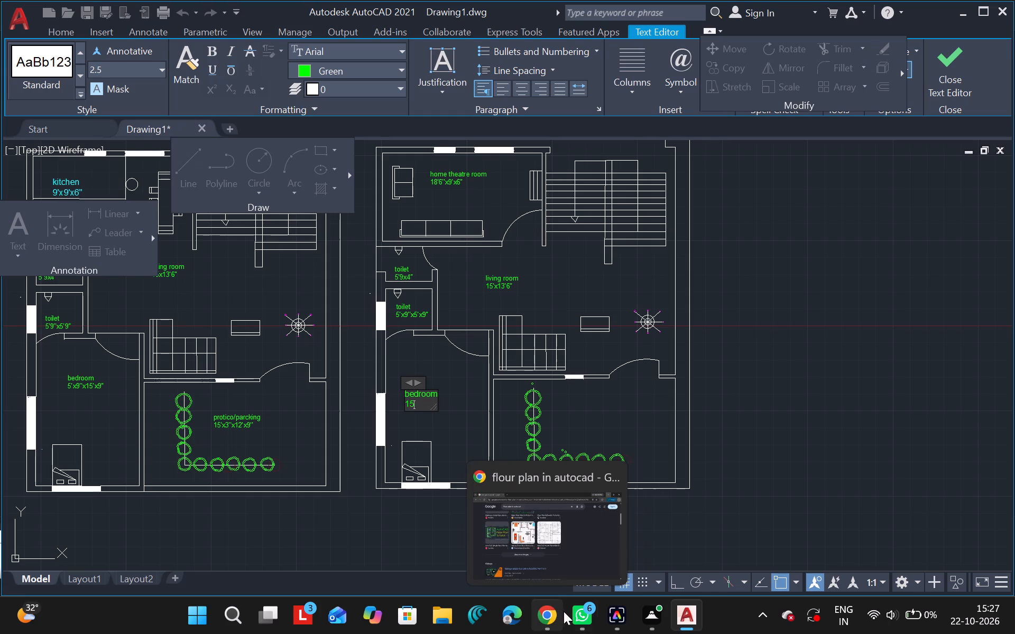
key("BackSpace")
key("BackSpace")
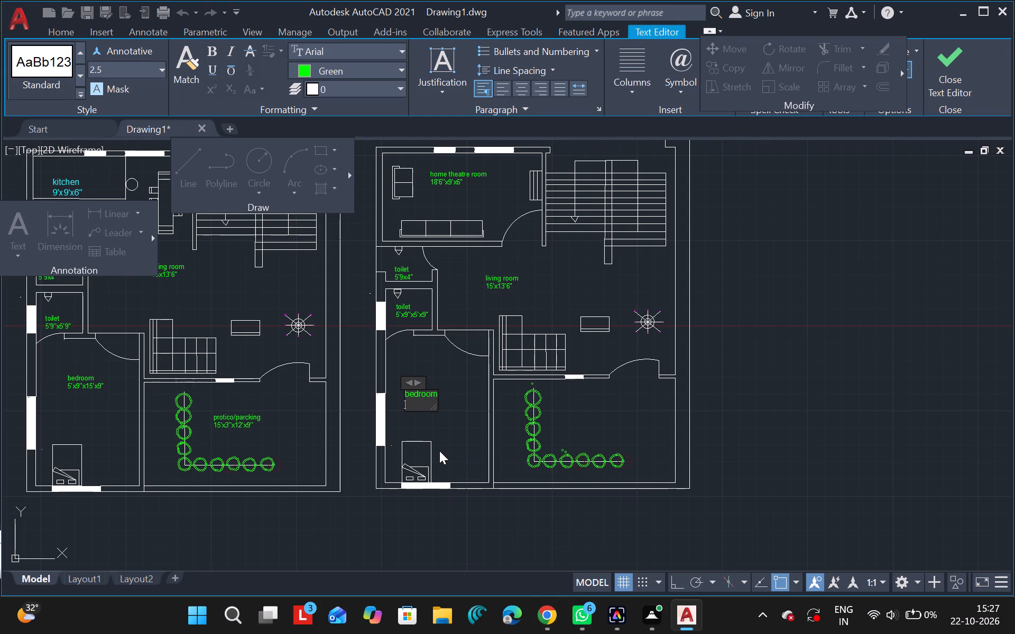
type("9'9''")
type("x15")
key("x")
key("9")
type("''")
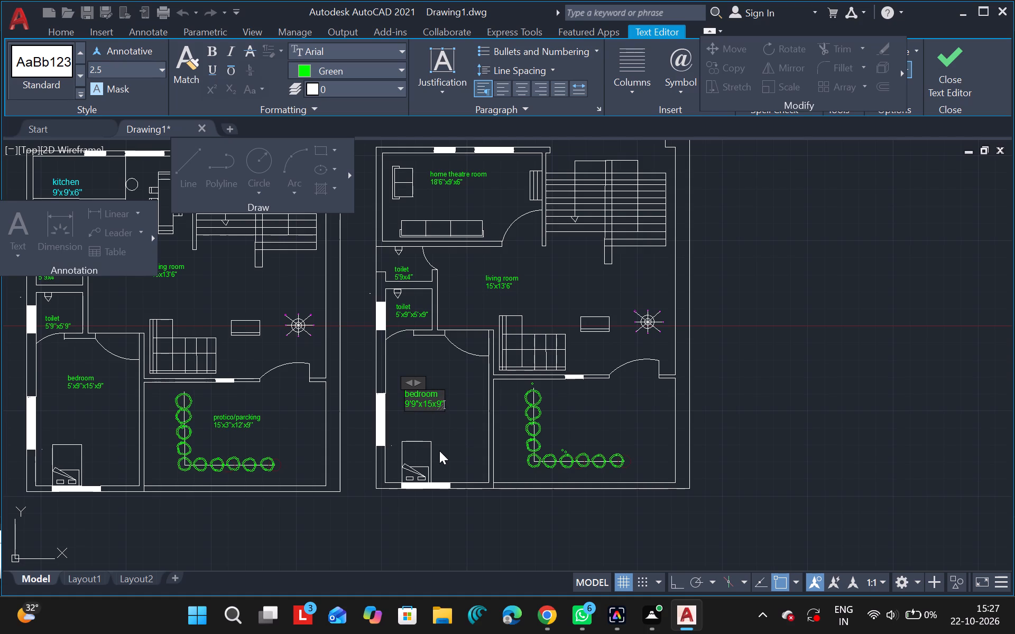
left_click(439, 451)
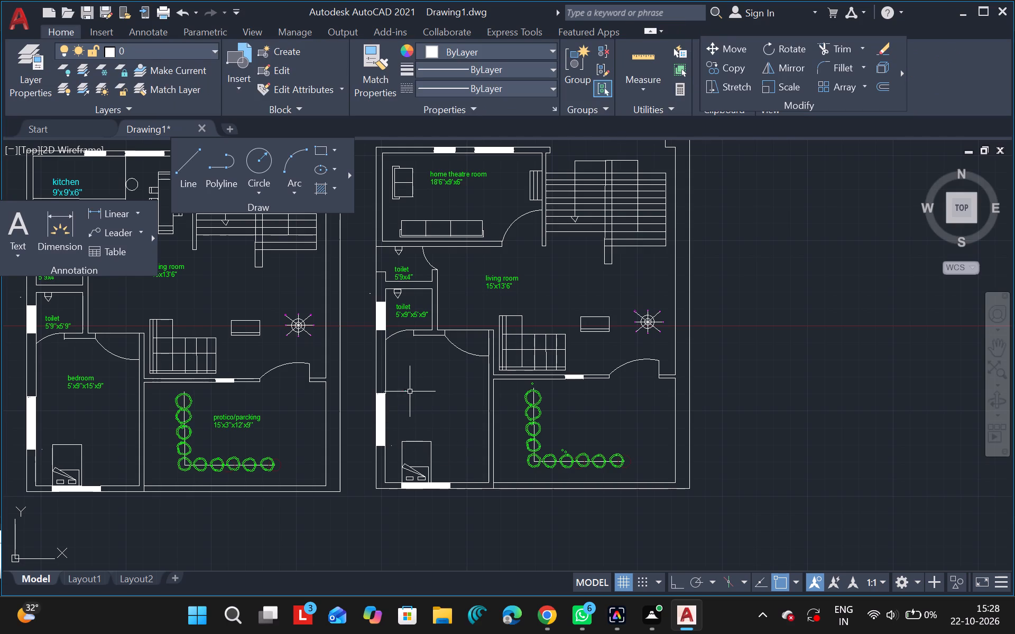
Set the second plan's bedroom label to text height 70 in its properties, leaving the properties display closed.
left_click_drag(407, 391, 469, 441)
type("pr")
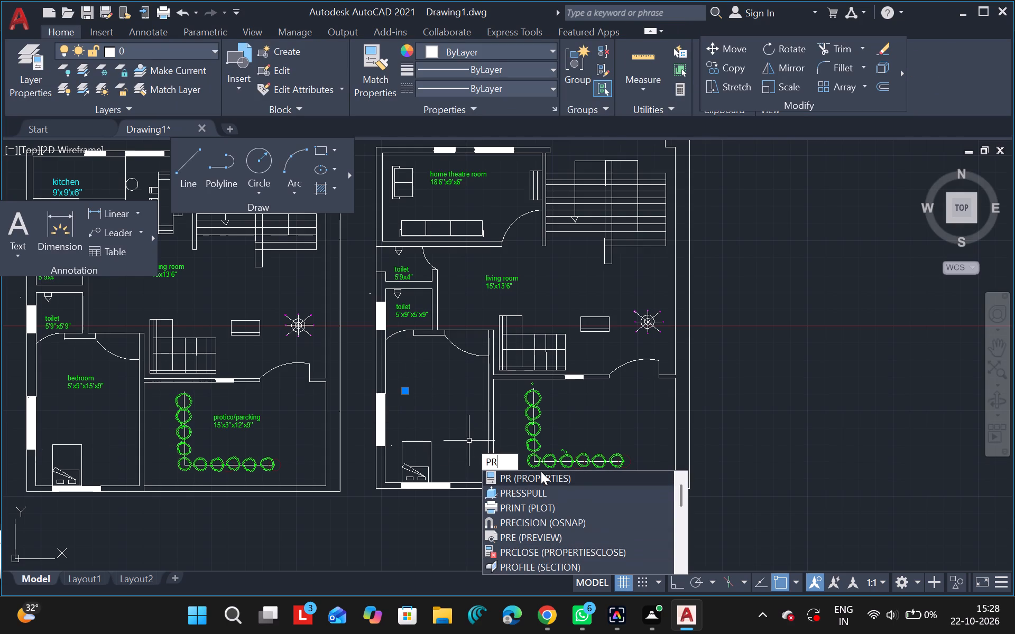
left_click(541, 471)
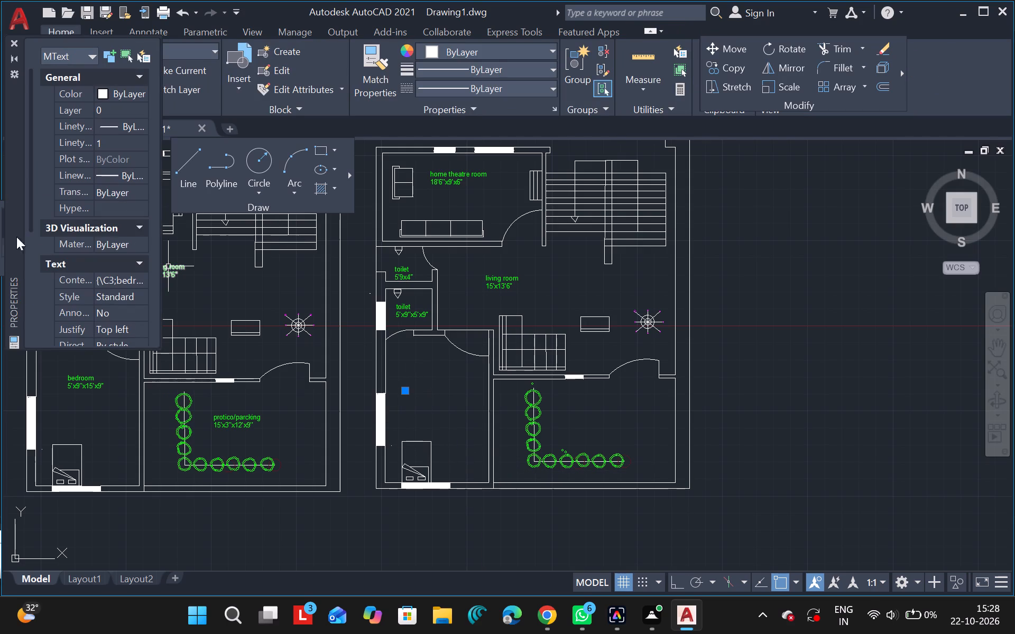
left_click(30, 251)
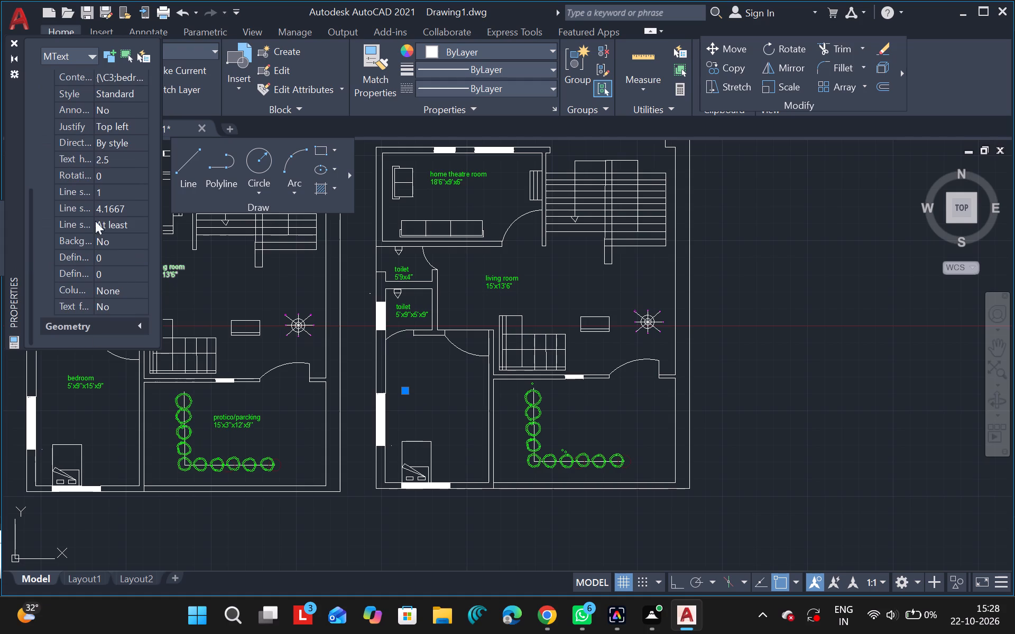
left_click(117, 162)
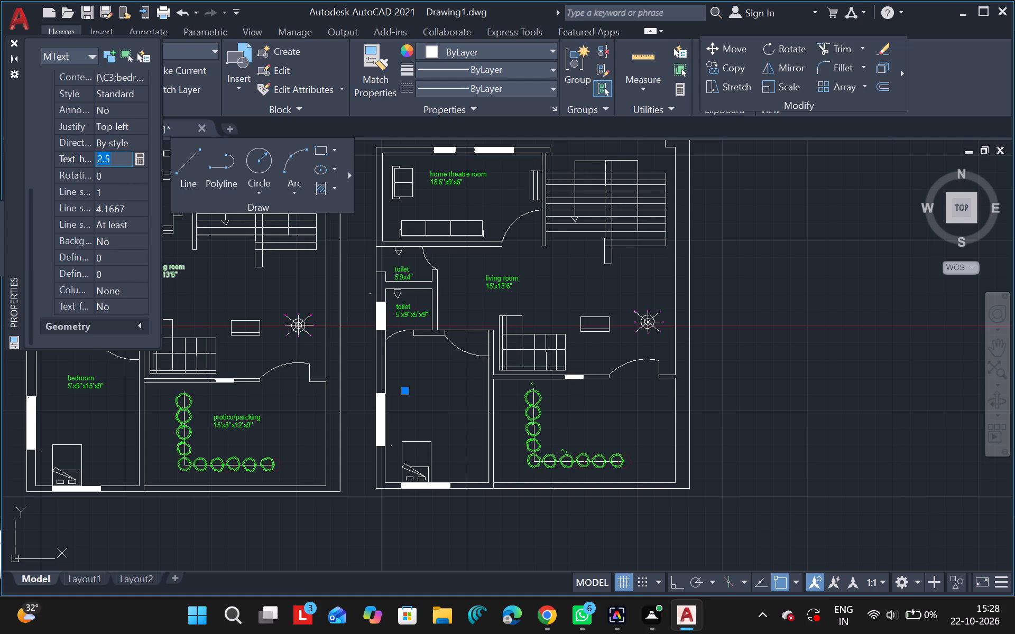
type("70")
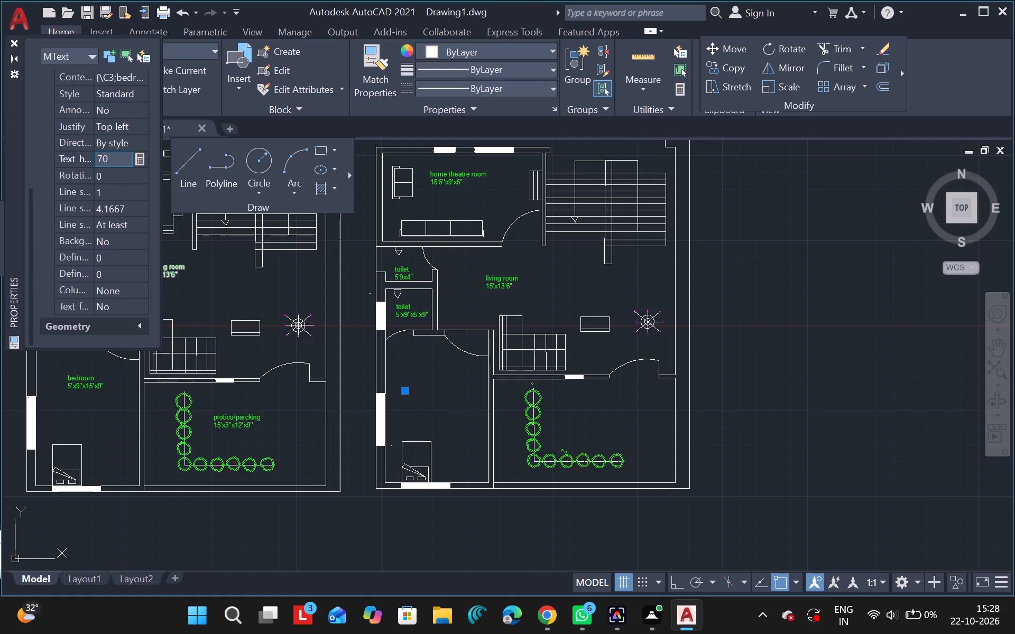
key("Return")
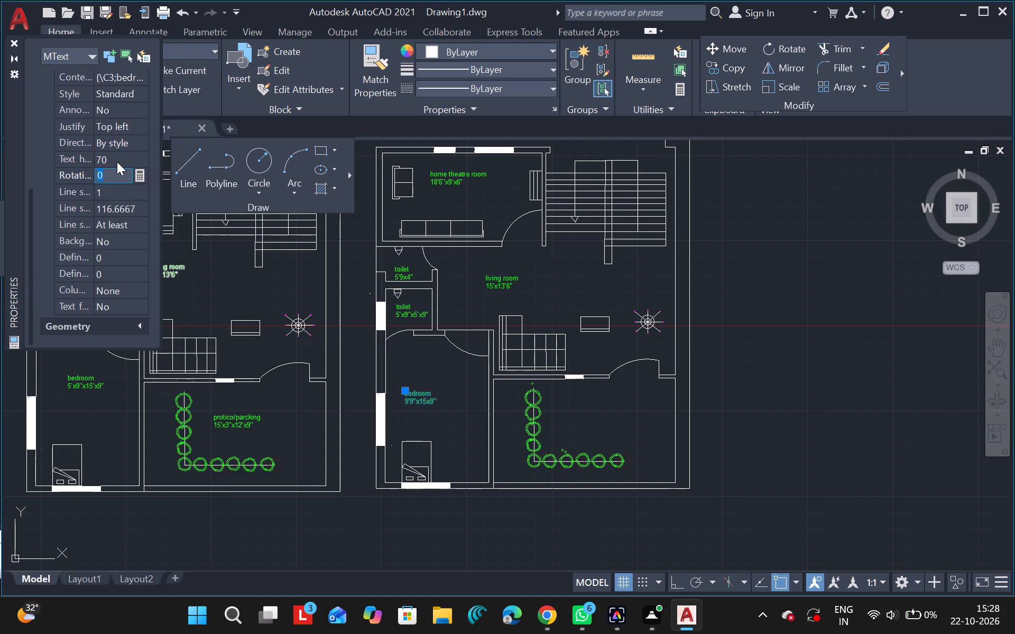
key("Escape")
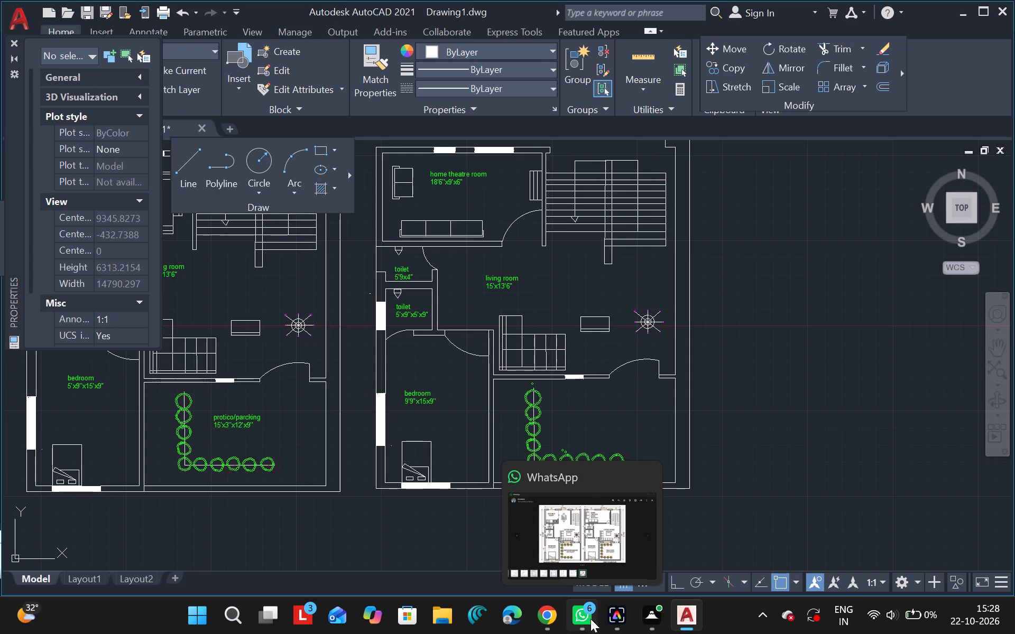
type("ba")
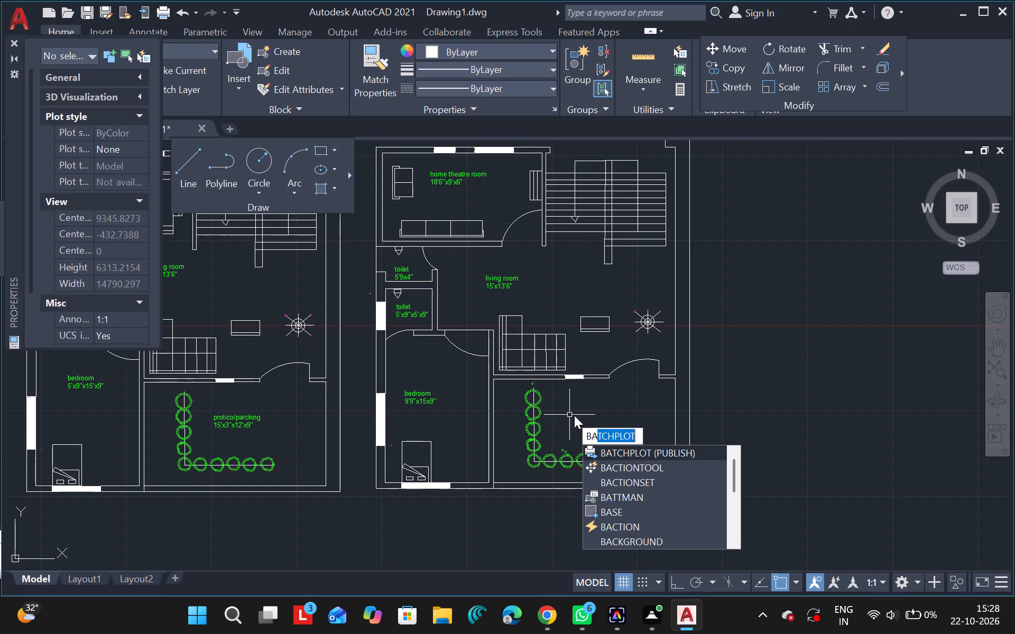
key("Escape")
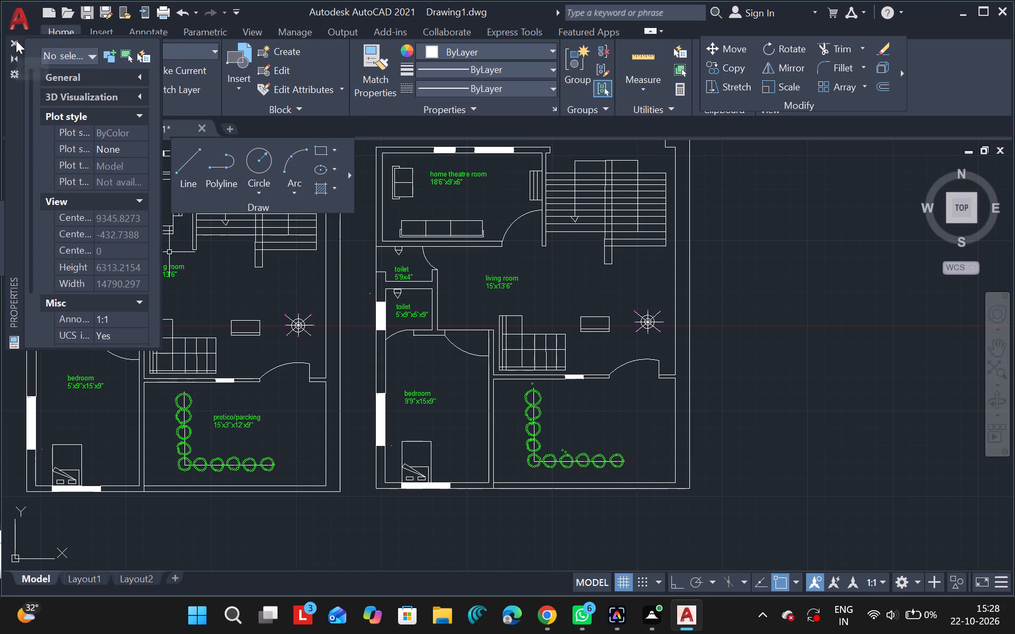
left_click(16, 40)
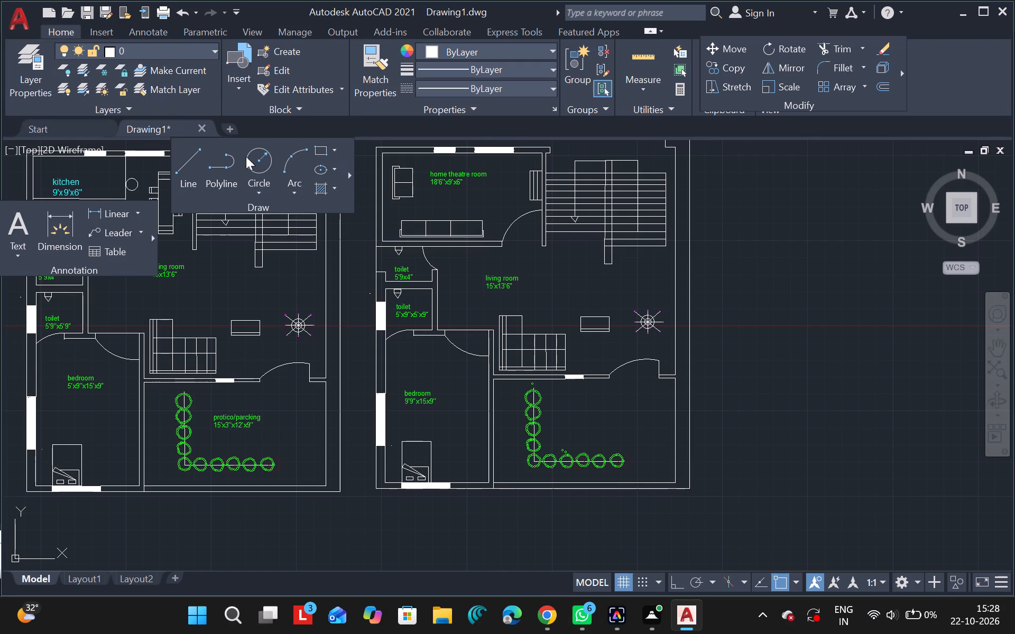
Set the current object colour to Green with nothing selected.
left_click(443, 44)
left_click(458, 217)
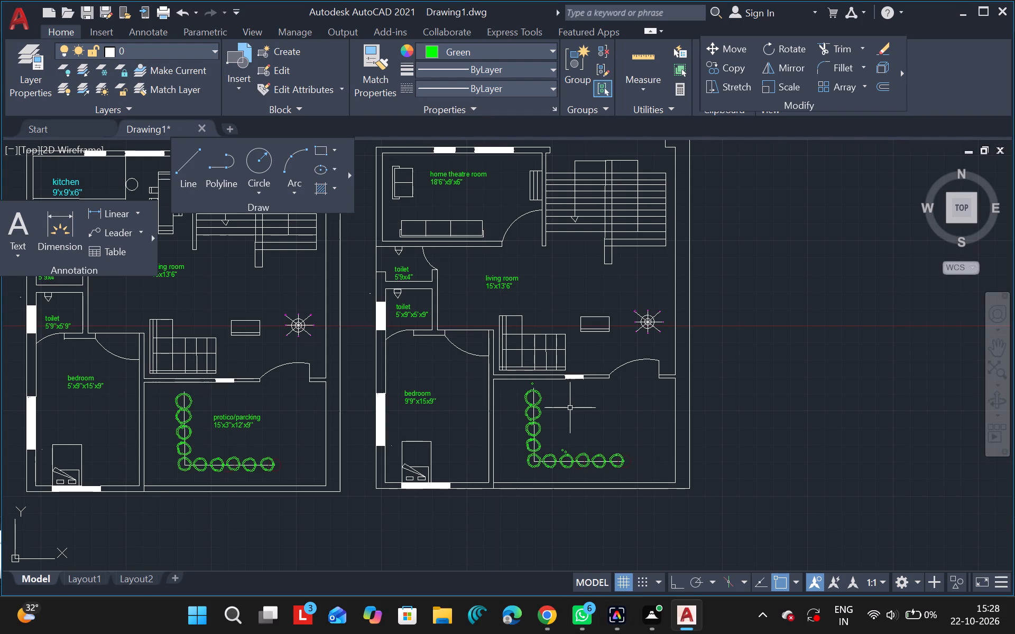
type("ba")
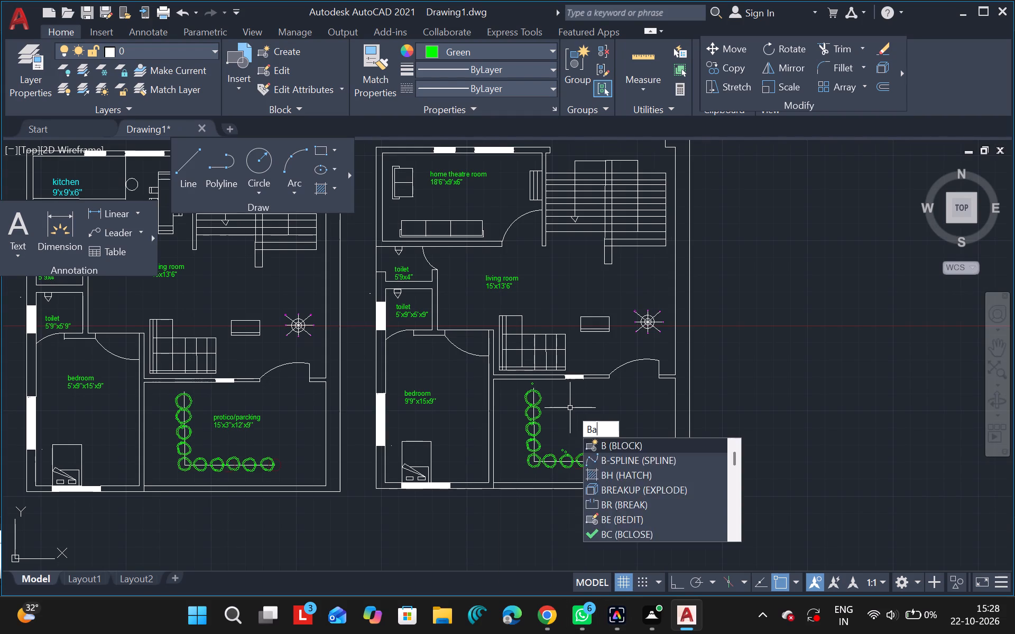
key("Escape")
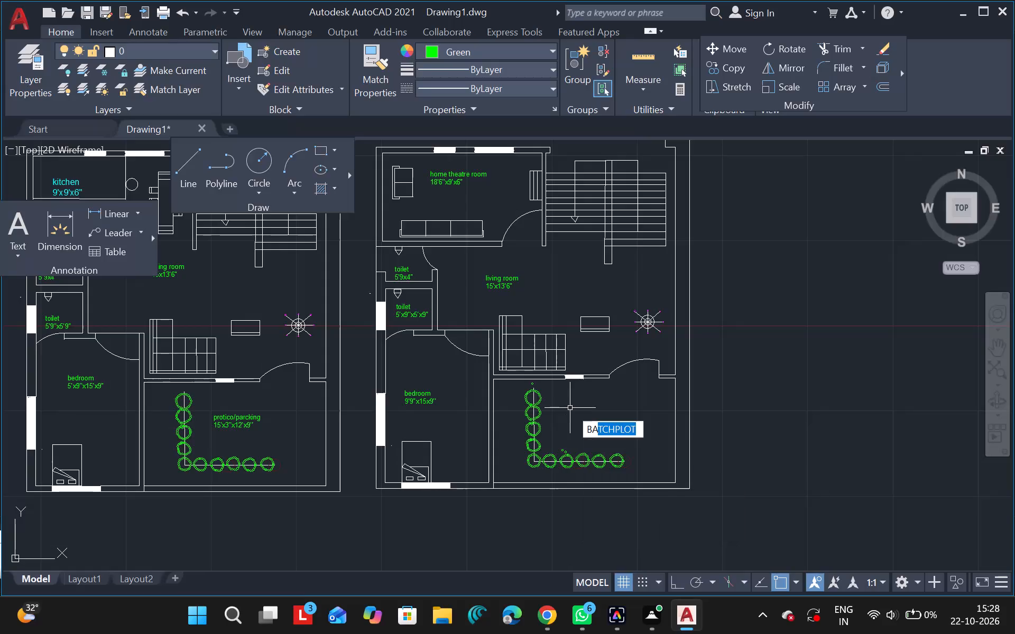
Start a multiline text label inside the second plan's plant-lined area, entering "balcony" with 15'3''x12'x9'' on the second line.
left_click(19, 237)
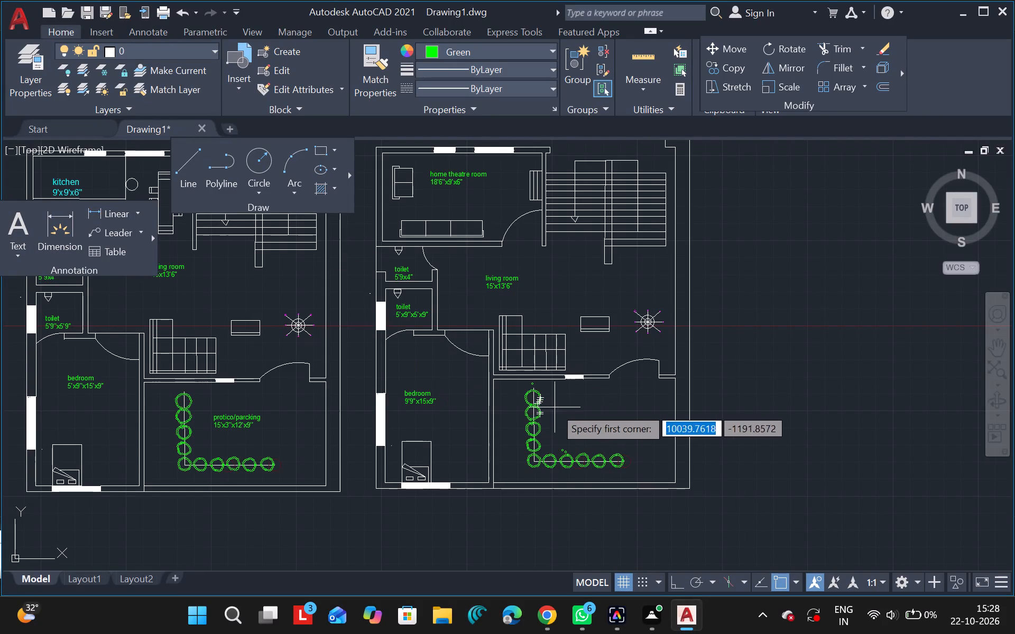
triple_click(556, 408)
left_click(556, 408)
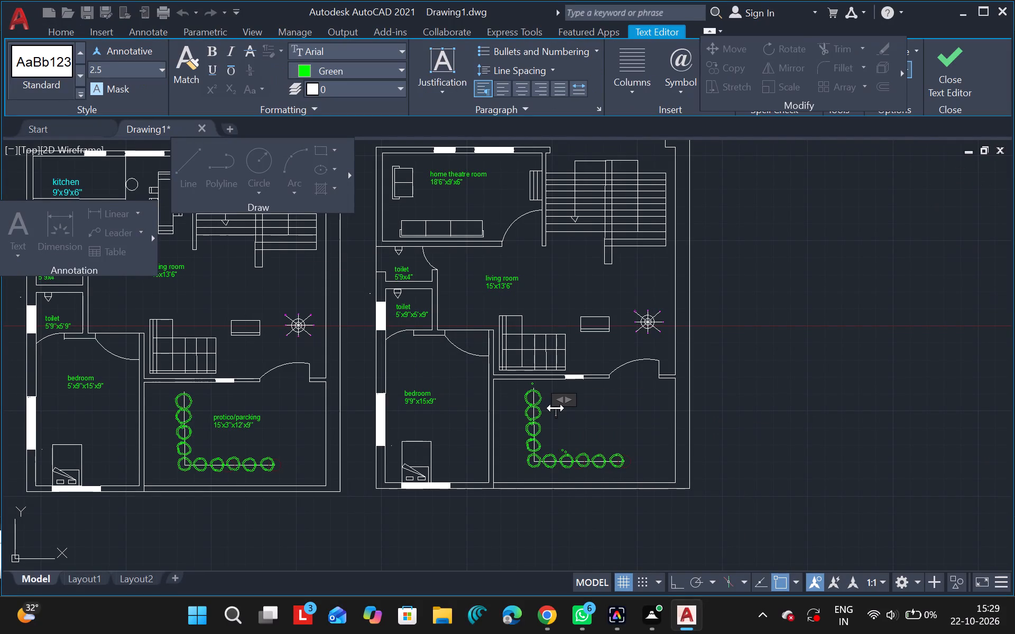
type("balc")
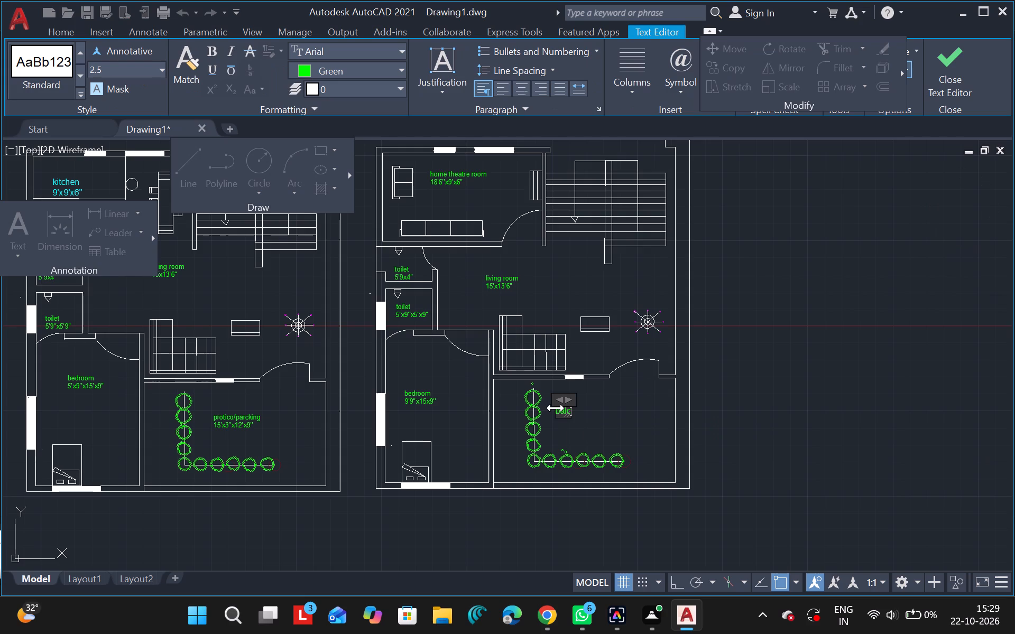
type("ony")
key("Return")
key("1")
key("5")
key("apostrophe")
type("3''")
key("x")
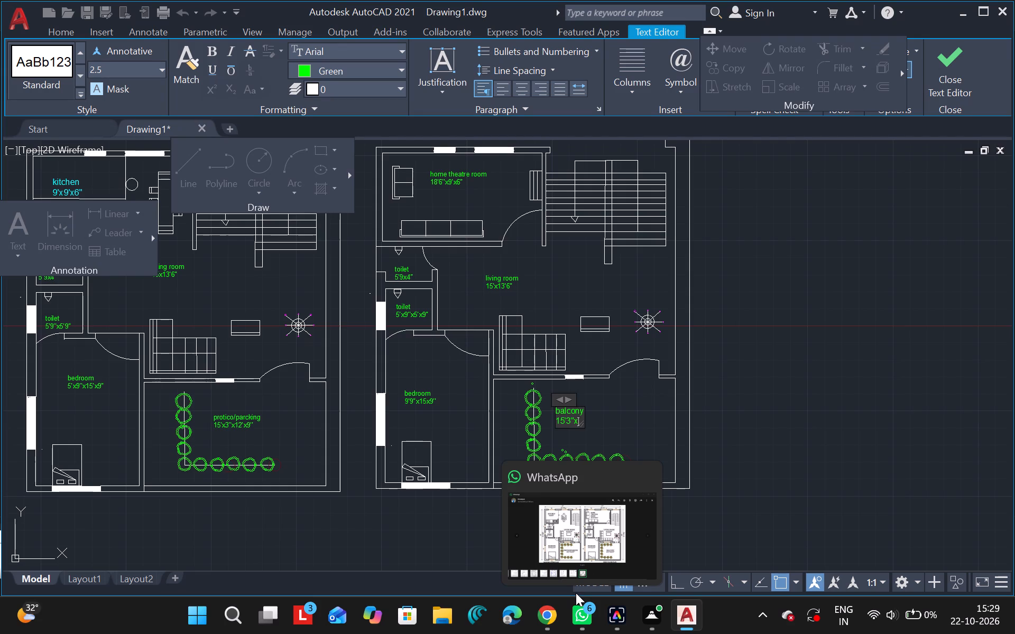
type("12")
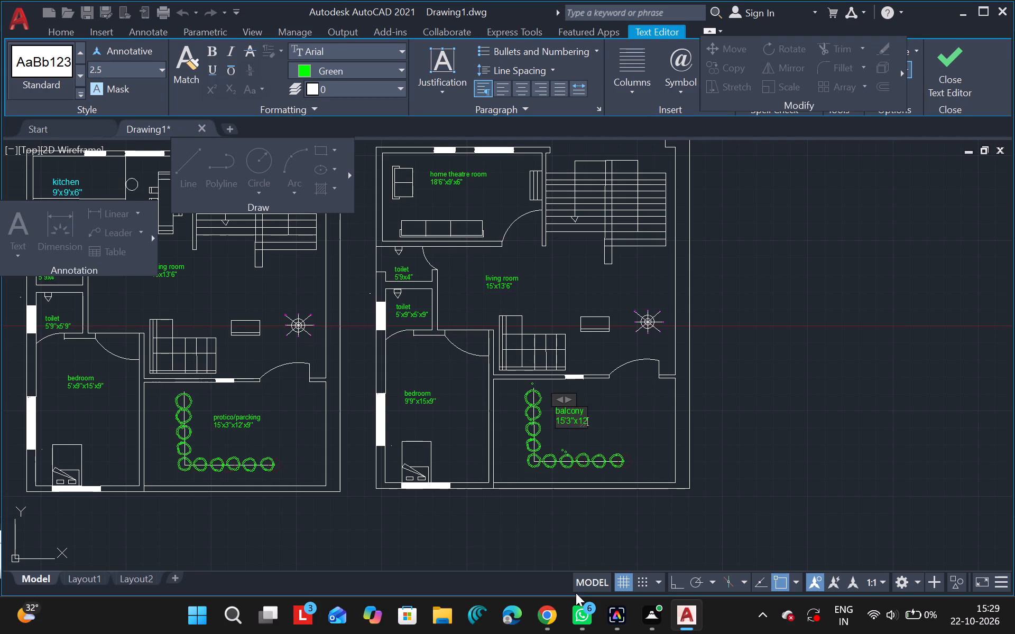
key("apostrophe")
key("x")
key("9")
type("''")
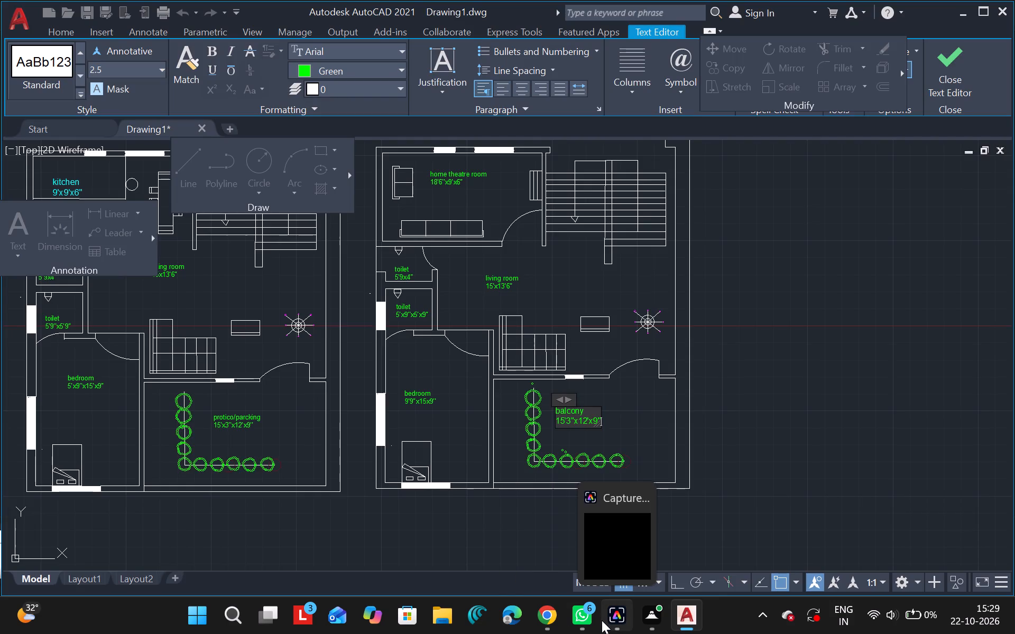
Remove the extra x from the balcony size so it reads 15'3''x12'9'', and finish the text.
key("Left")
key("Left")
key("Left")
key("Left")
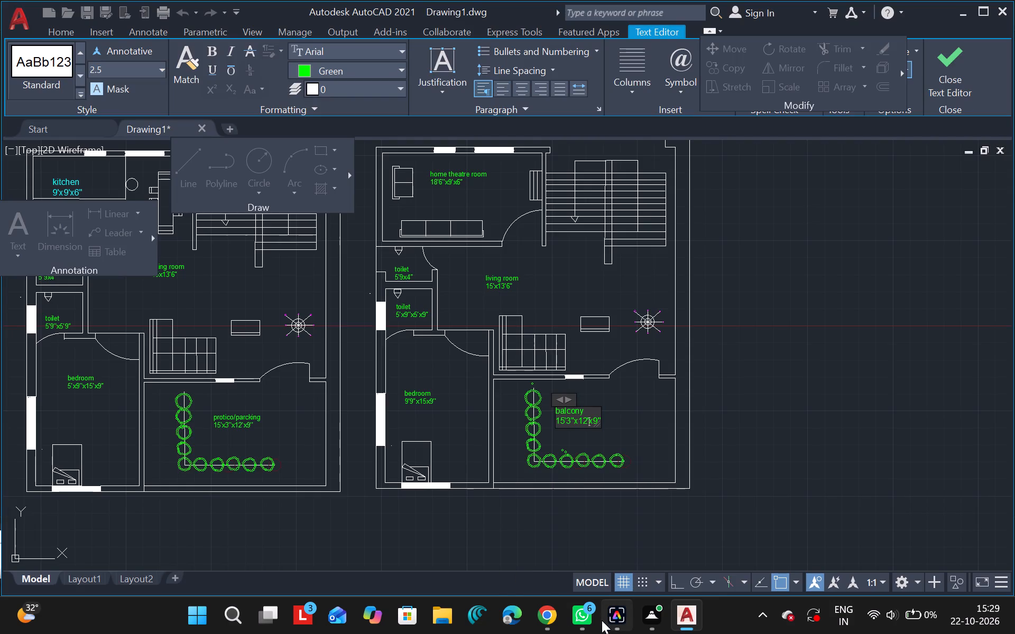
key("Left")
key("Right")
key("Right")
key("BackSpace")
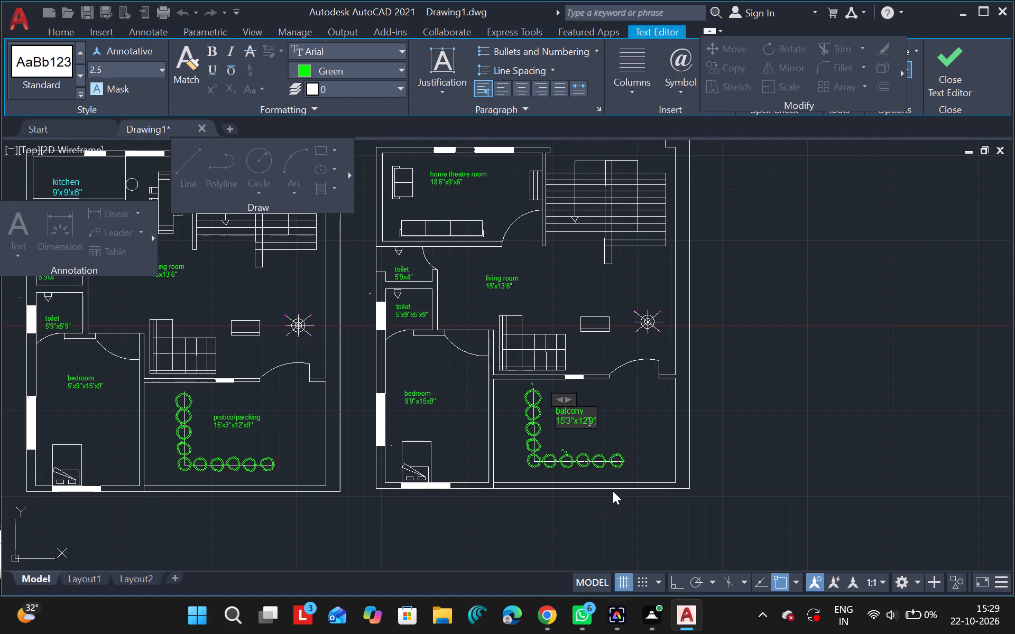
left_click(797, 434)
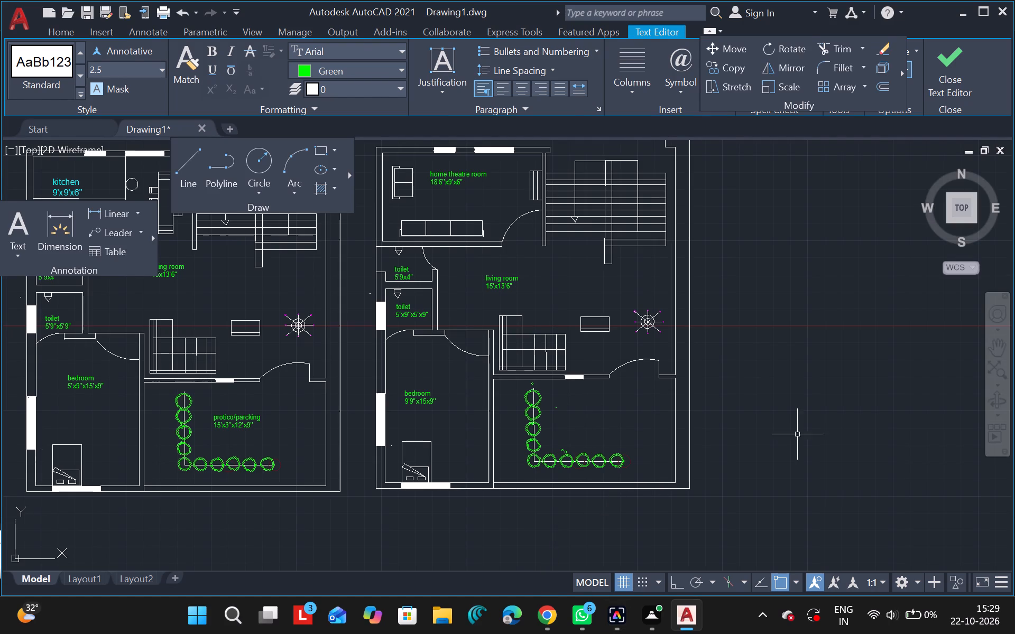
Set the second plan's balcony label to text height 70 in its properties, leaving the properties display closed.
left_click(557, 411)
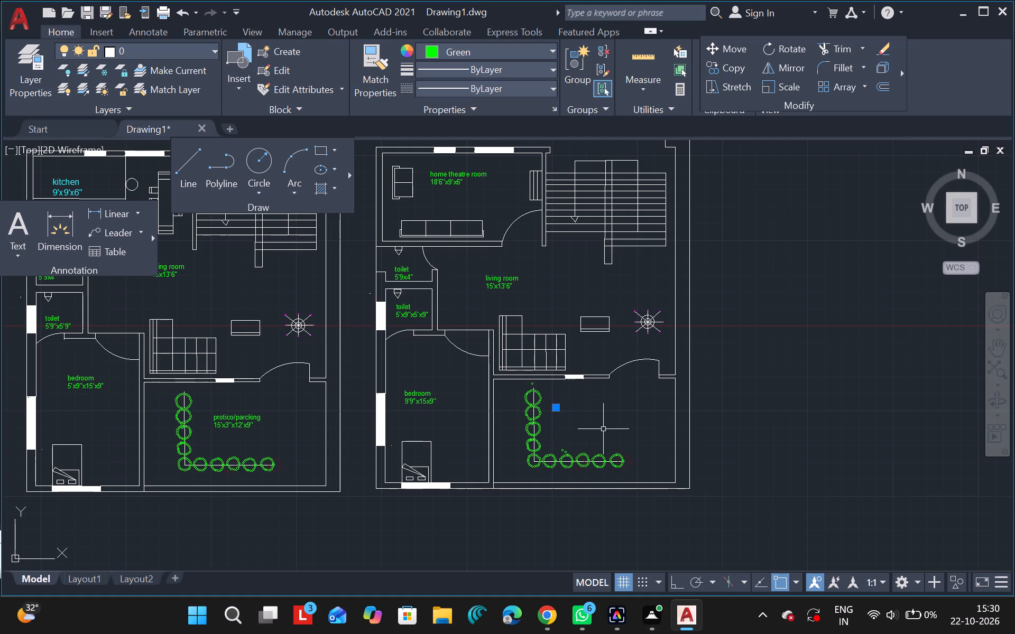
type("pr")
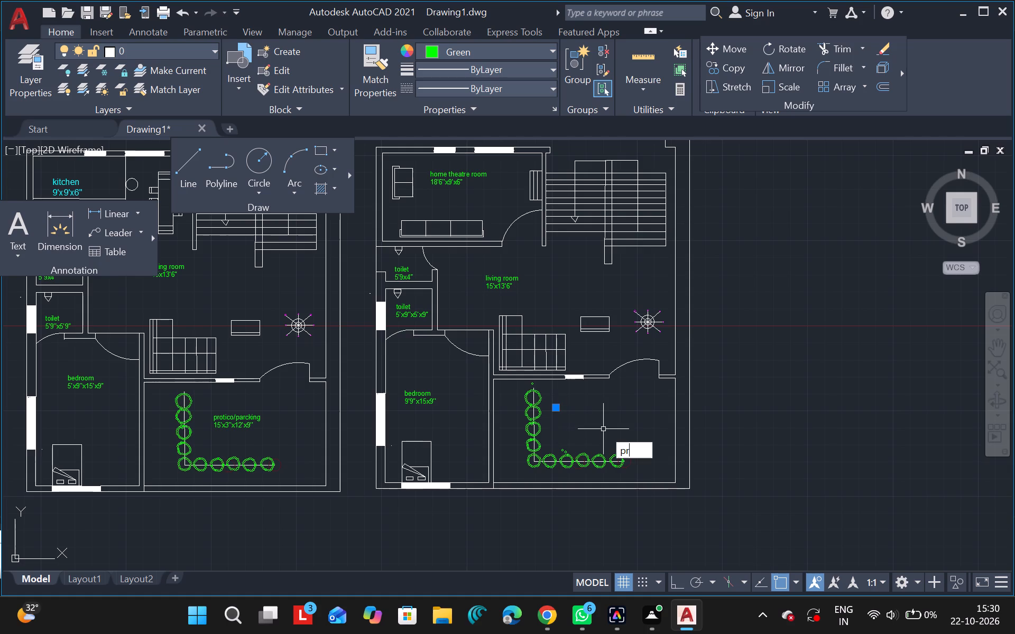
left_click(669, 471)
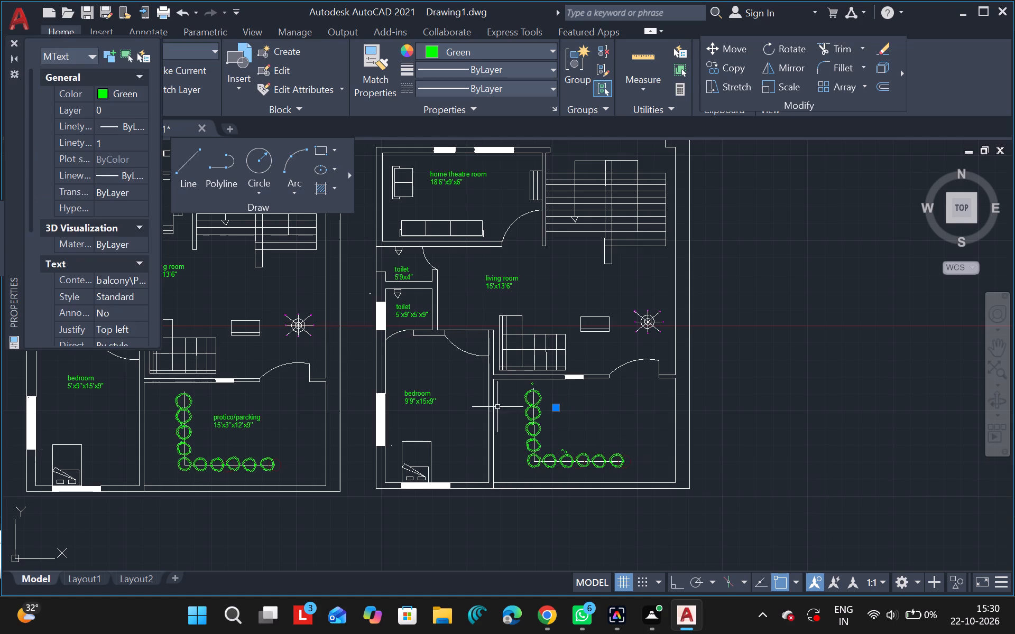
left_click(25, 263)
left_click(30, 268)
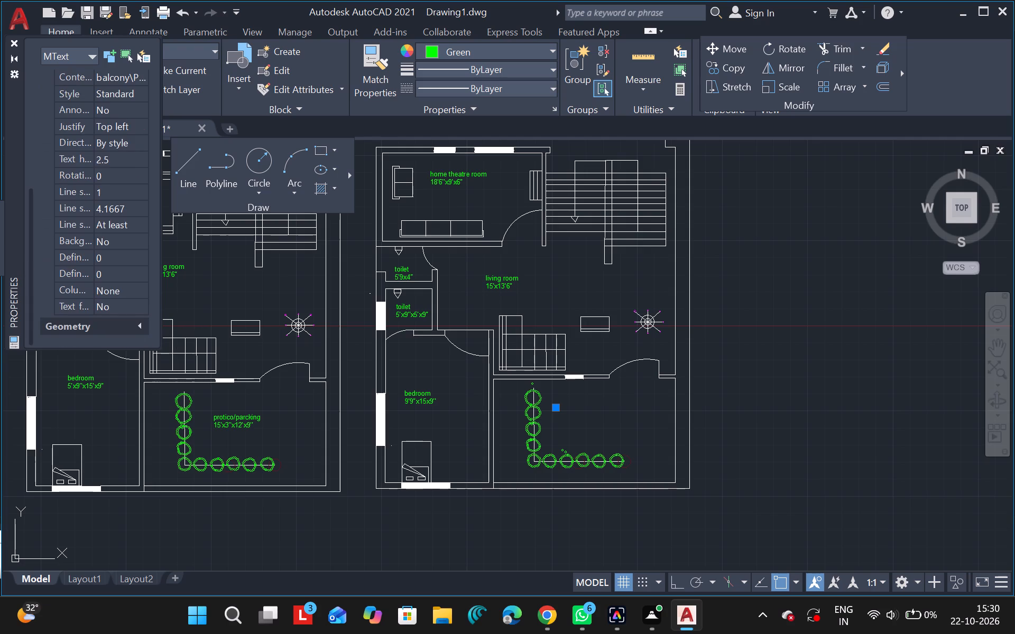
left_click(100, 155)
type("70")
key("Return")
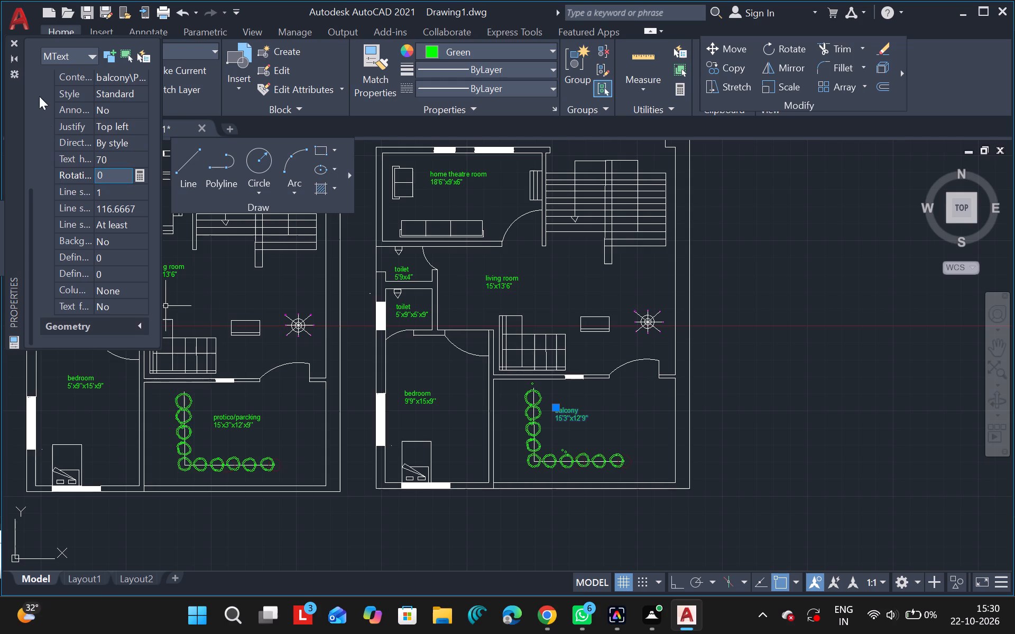
key("Escape")
key("Escape")
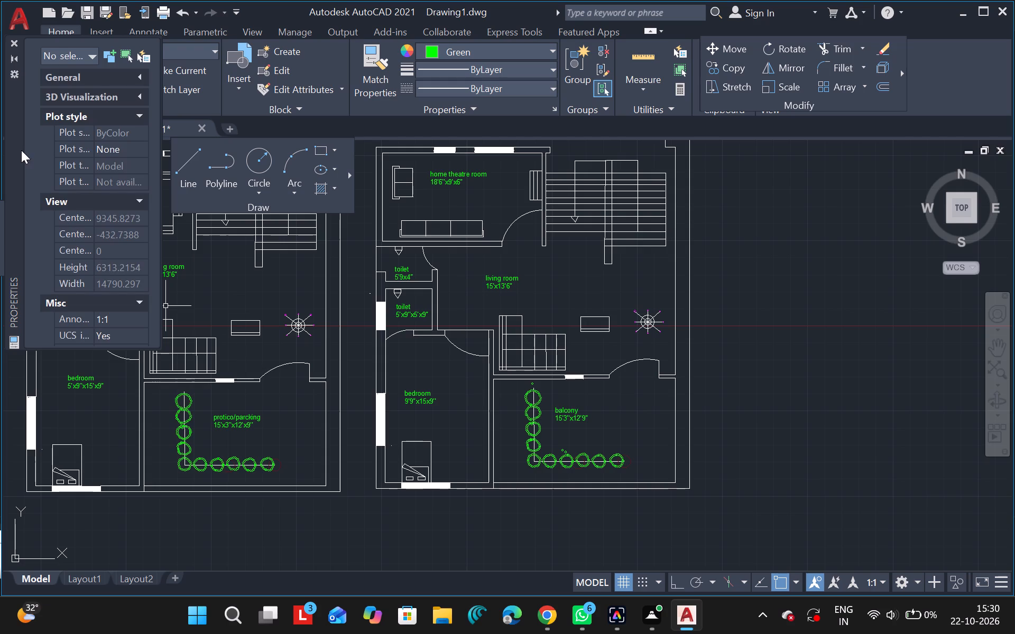
left_click(14, 41)
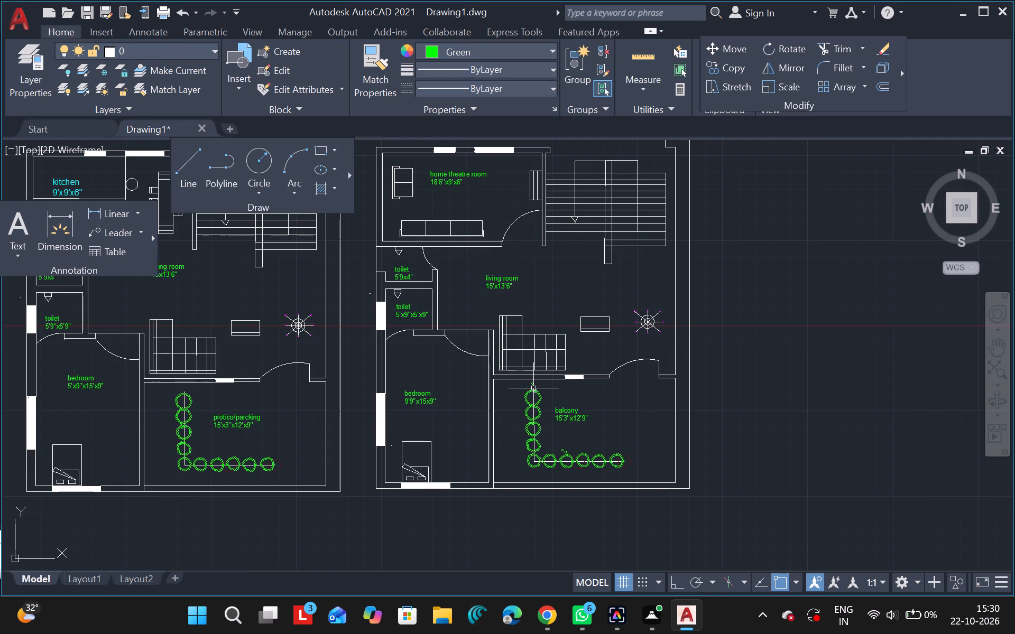
Delete the stray small green circle above the balcony's top plant and one of the two above its horizontal plant row.
scroll(533, 388, "up", 2, "ctrl")
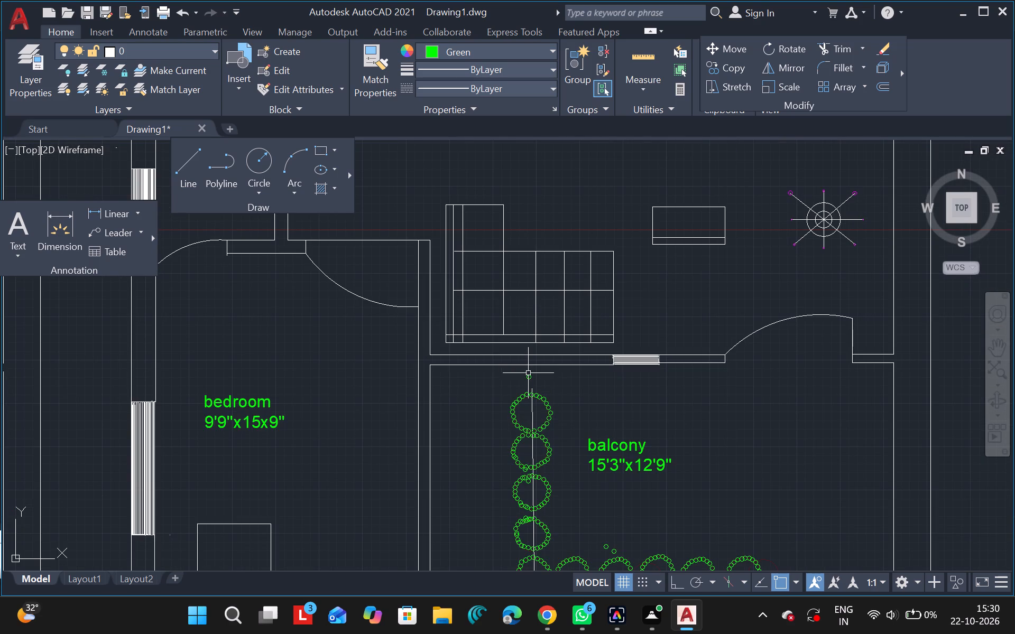
left_click(528, 373)
key("Delete")
left_click_drag(606, 547, 612, 555)
left_click_drag(612, 555, 615, 552)
left_click_drag(615, 552, 687, 538)
key("Delete")
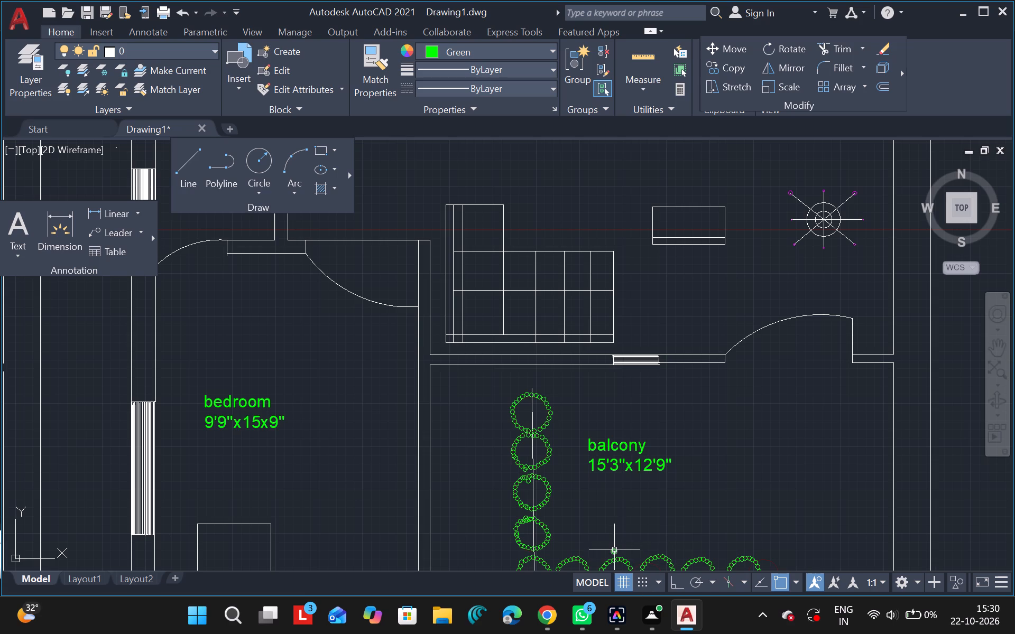
left_click_drag(614, 549, 698, 539)
key("Delete")
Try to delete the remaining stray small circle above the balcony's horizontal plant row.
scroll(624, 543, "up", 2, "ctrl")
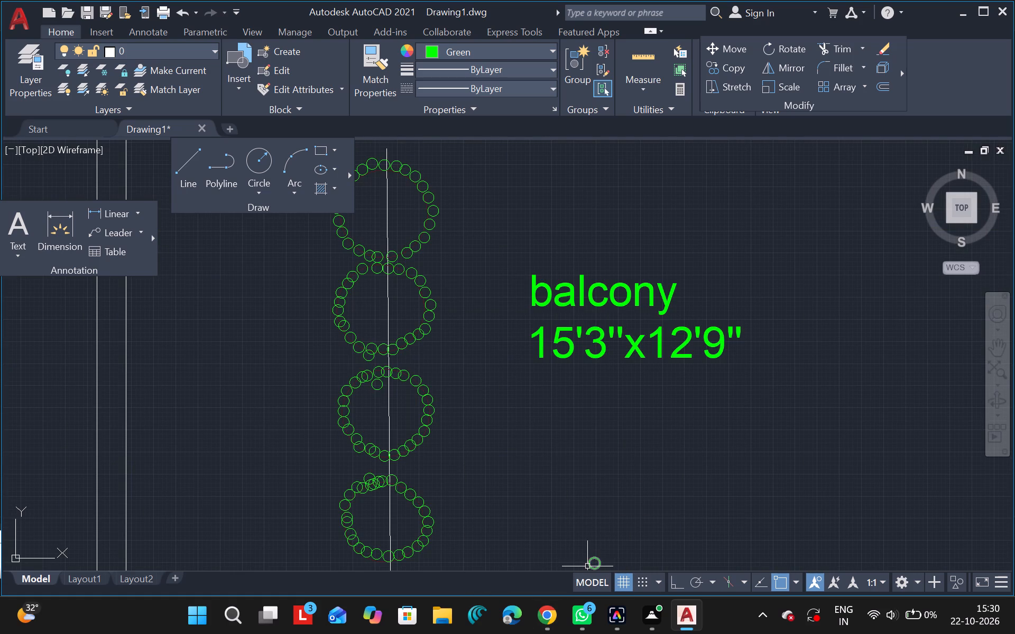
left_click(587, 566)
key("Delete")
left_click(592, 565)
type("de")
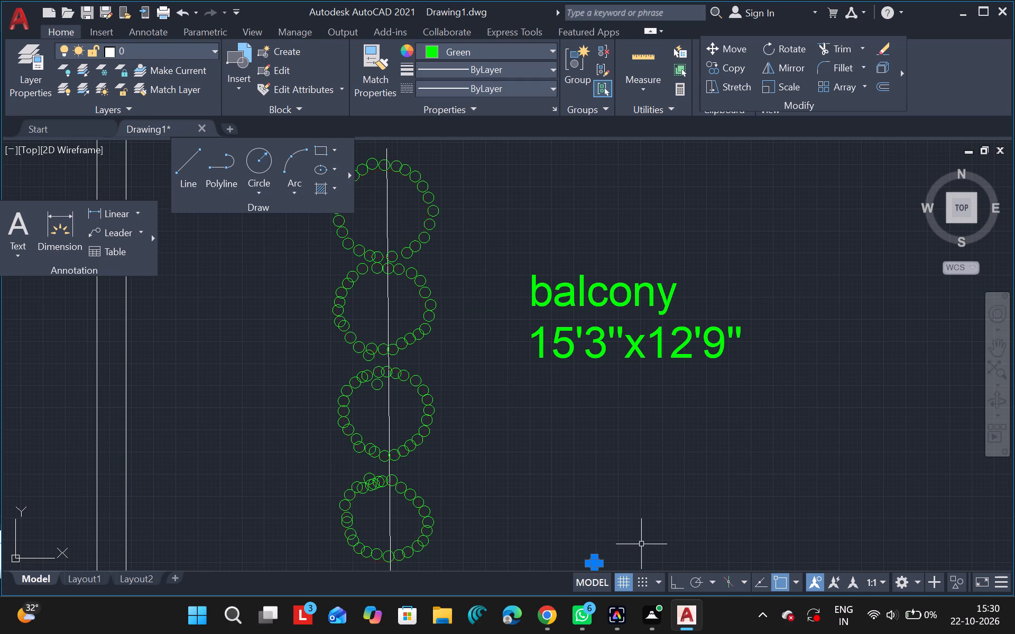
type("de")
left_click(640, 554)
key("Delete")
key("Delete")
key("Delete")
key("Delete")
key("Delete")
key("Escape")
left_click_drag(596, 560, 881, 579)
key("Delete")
Remove the remaining stray small circle above the balcony's horizontal plant row with Trim, and leave the command.
type("tr")
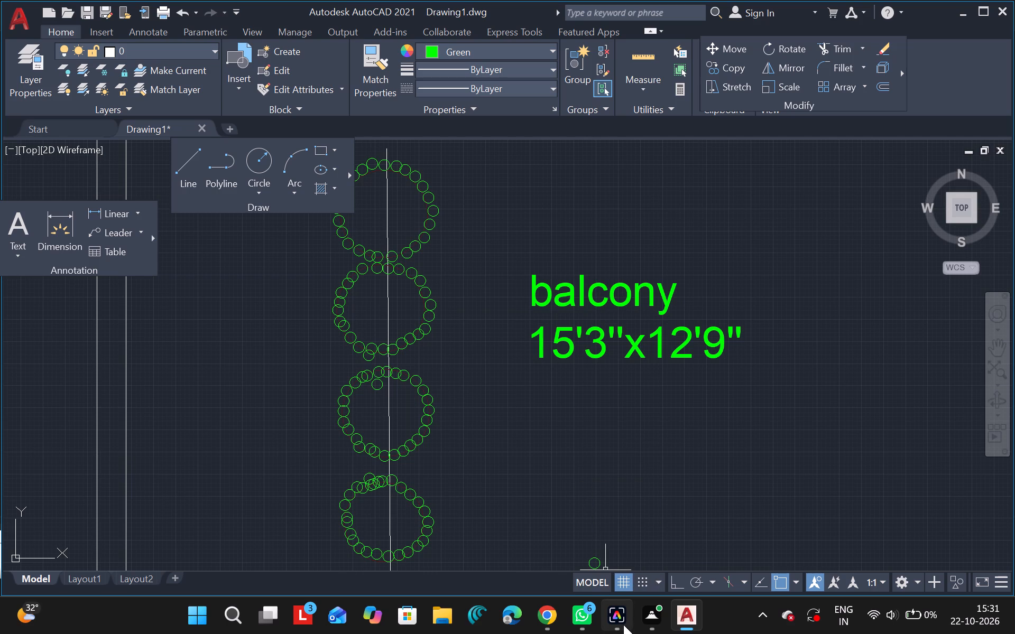
type("tr")
key("Escape")
type("tr")
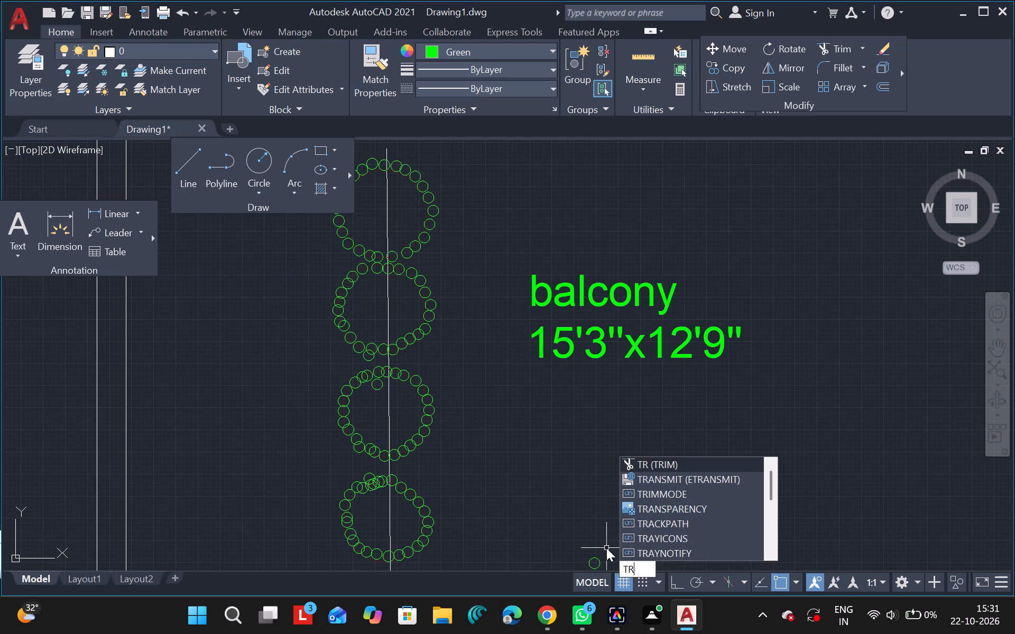
left_click(669, 460)
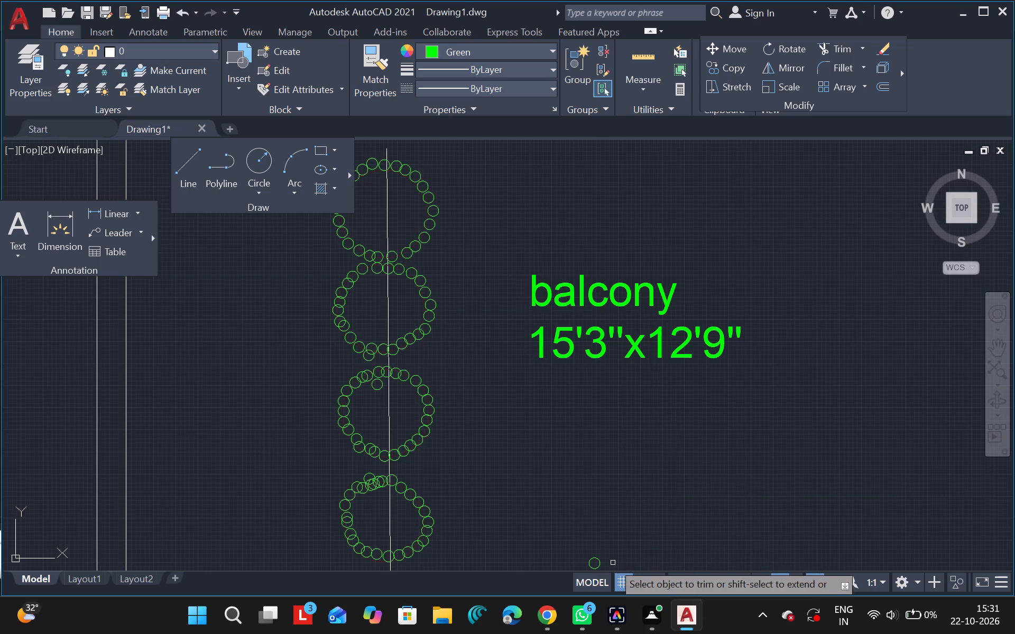
left_click(600, 564)
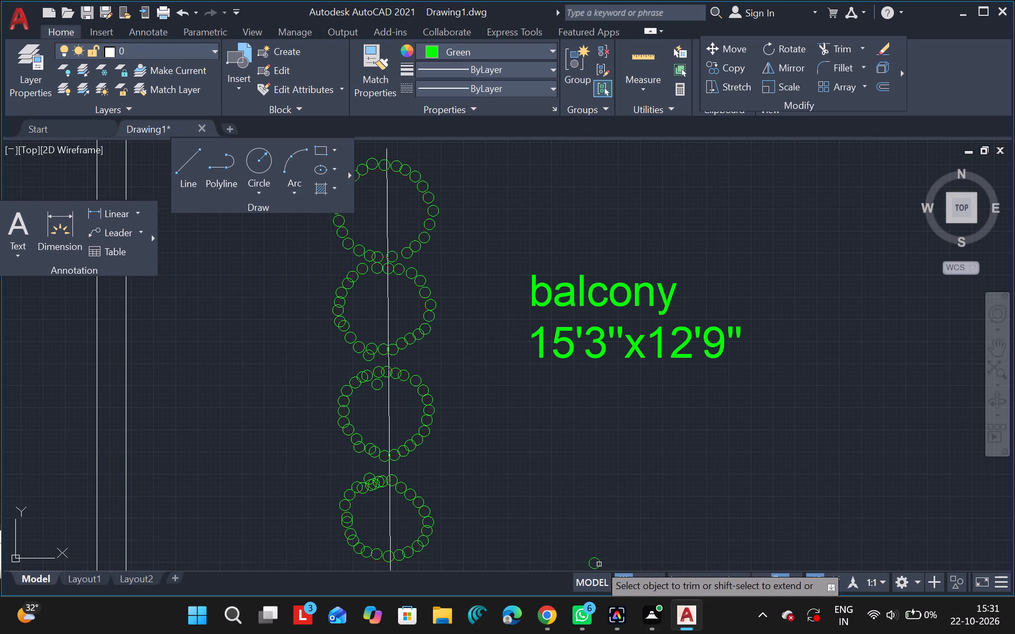
triple_click(594, 561)
left_click_drag(594, 561, 576, 572)
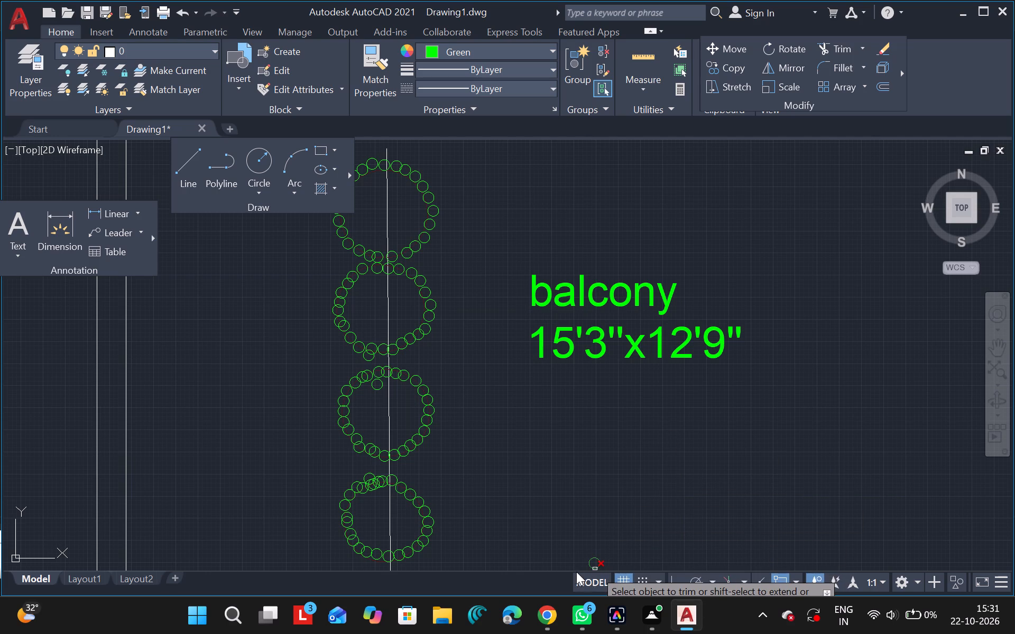
left_click_drag(576, 572, 580, 561)
left_click_drag(580, 561, 588, 562)
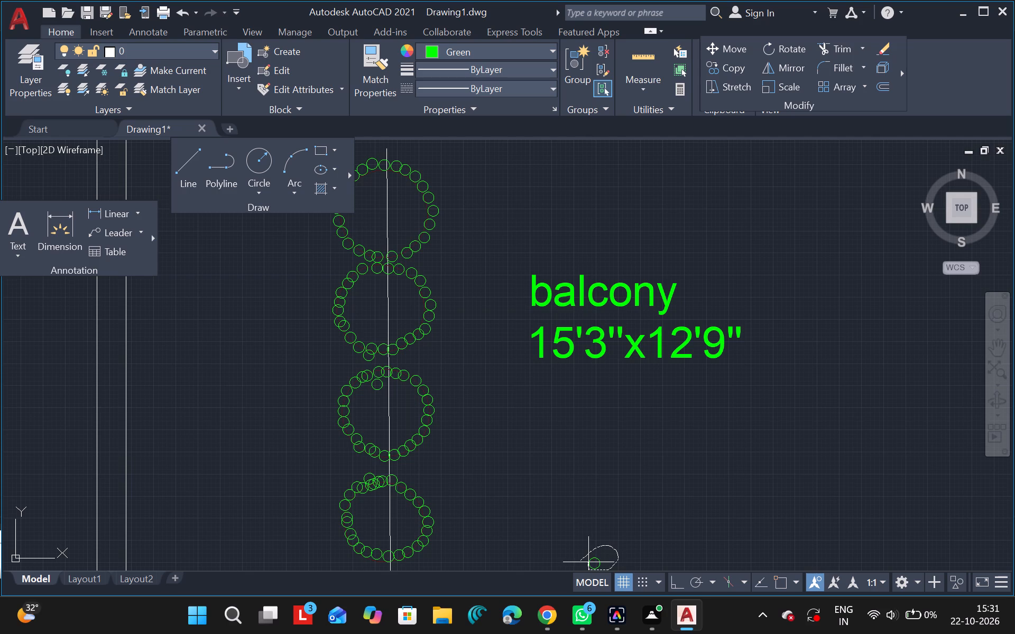
left_click_drag(588, 562, 595, 570)
left_click(595, 570)
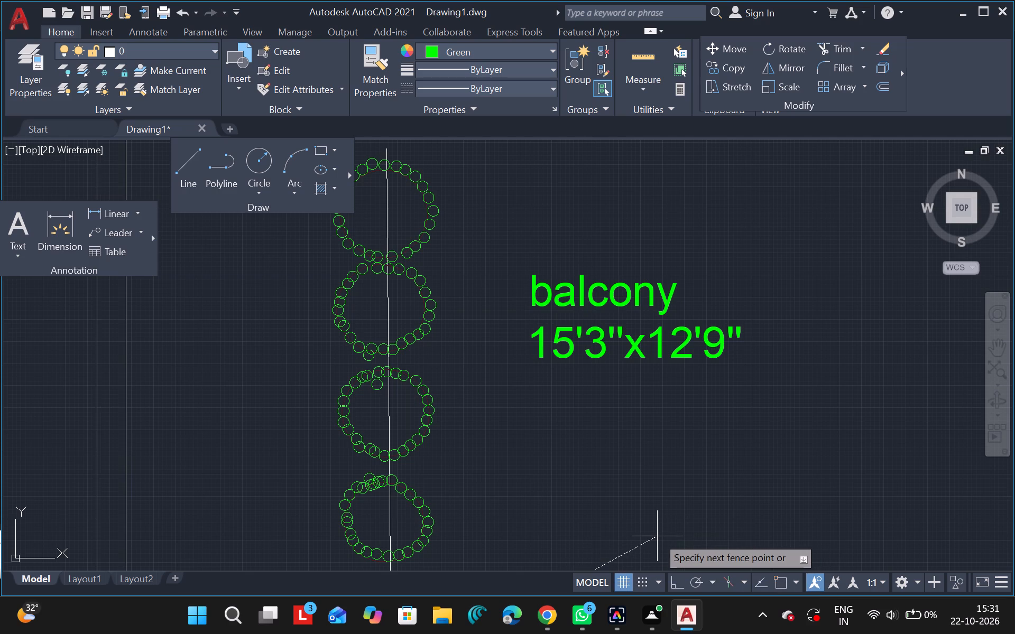
key("Escape")
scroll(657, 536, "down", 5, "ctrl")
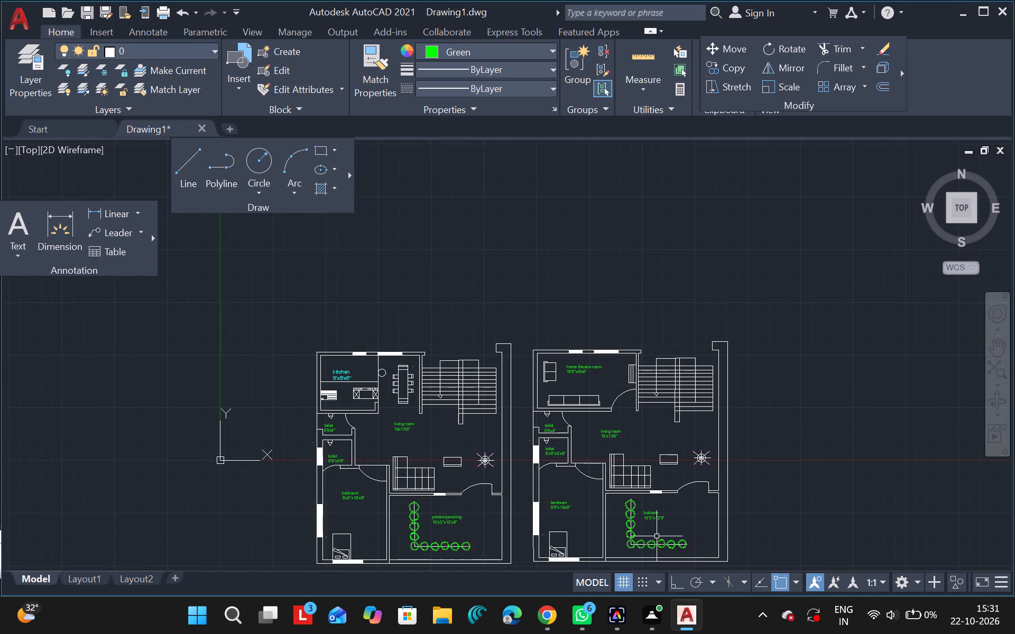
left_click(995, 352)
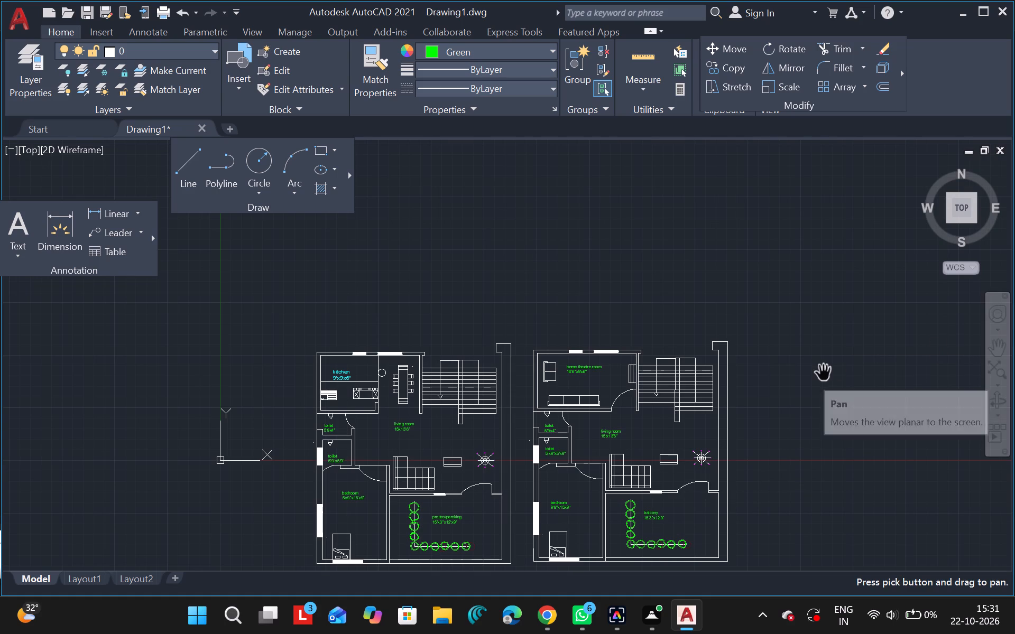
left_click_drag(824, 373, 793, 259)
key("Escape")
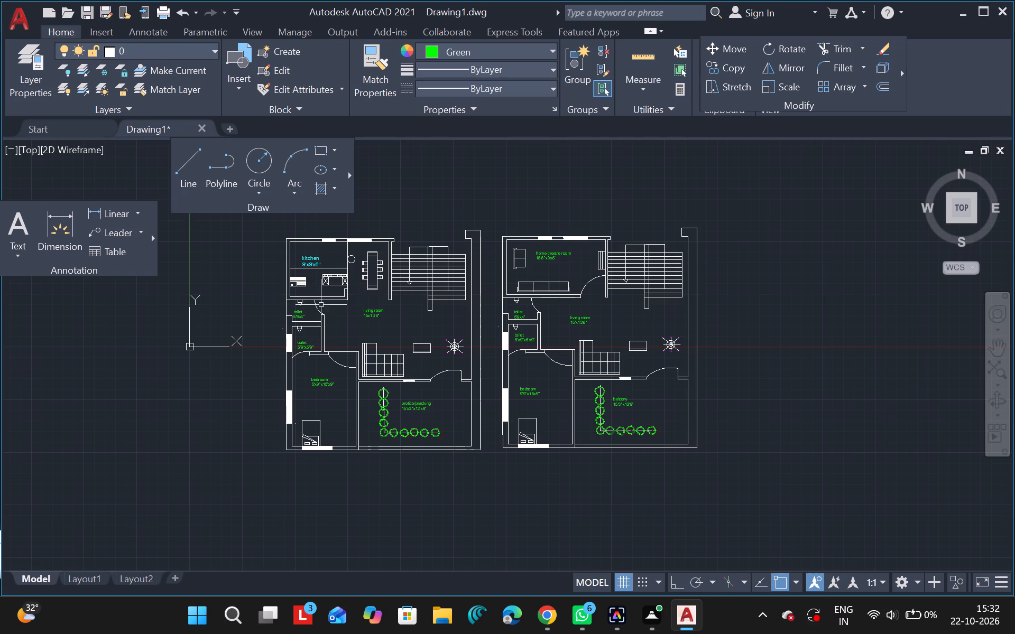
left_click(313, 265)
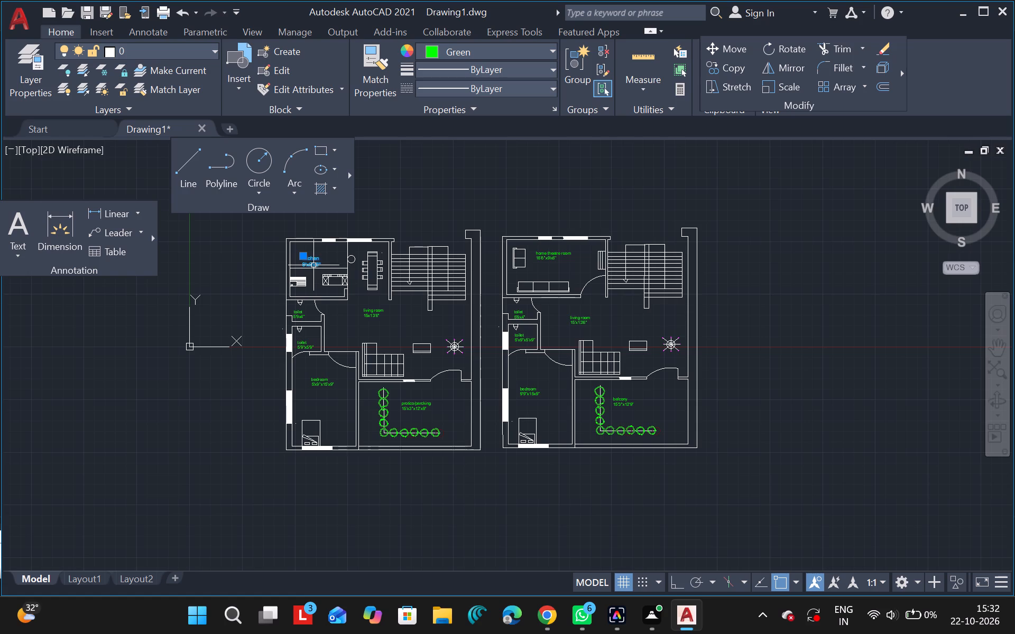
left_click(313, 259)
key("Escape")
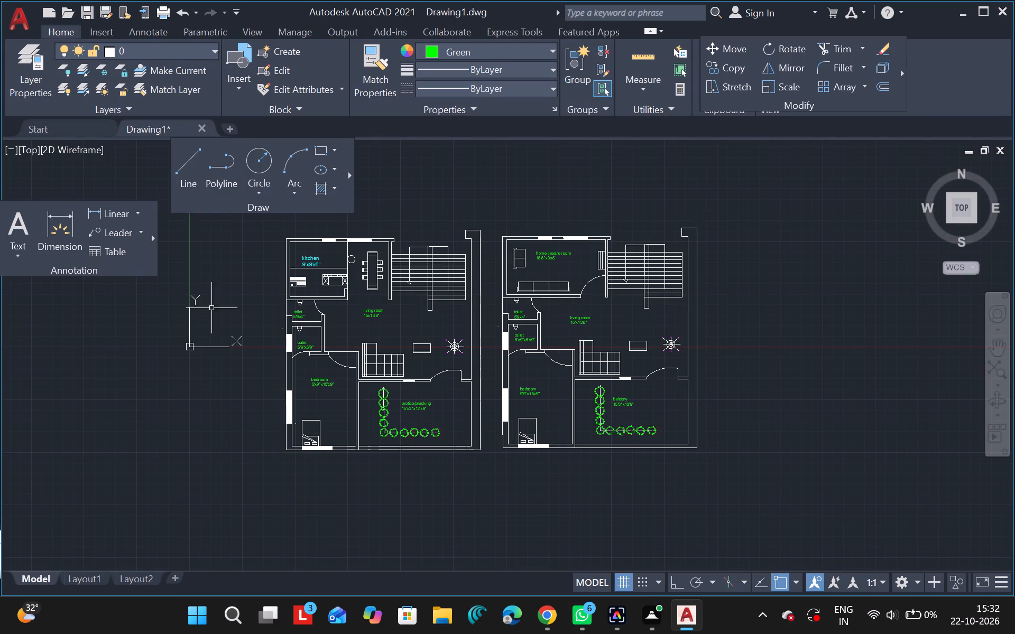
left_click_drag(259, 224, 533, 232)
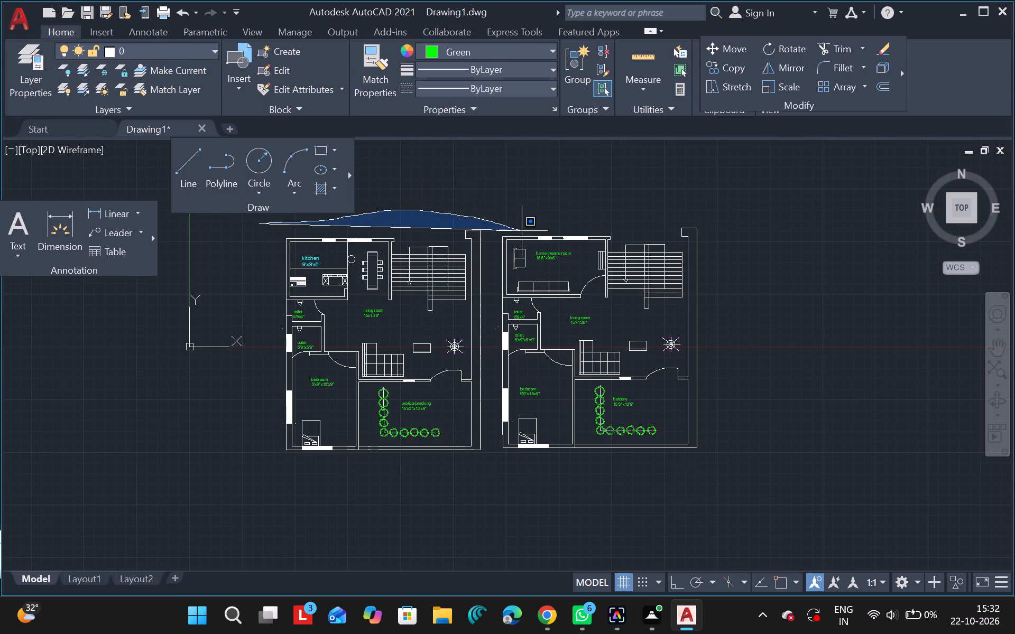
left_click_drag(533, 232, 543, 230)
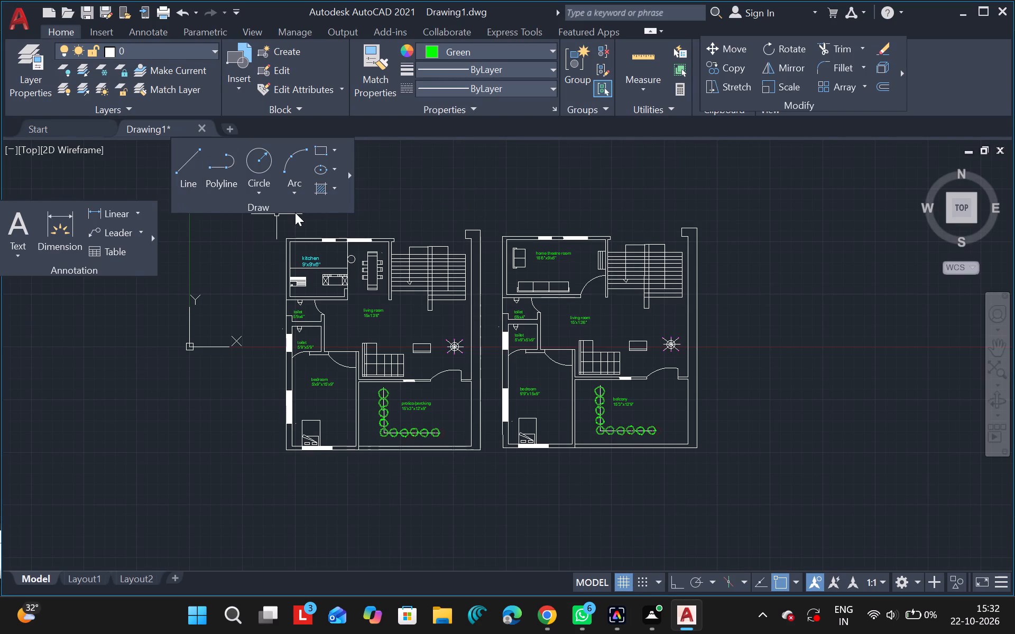
Move the floating Draw tools away from the floor plans to just below the floating Annotation tools.
left_click(295, 212)
left_click_drag(295, 212, 114, 175)
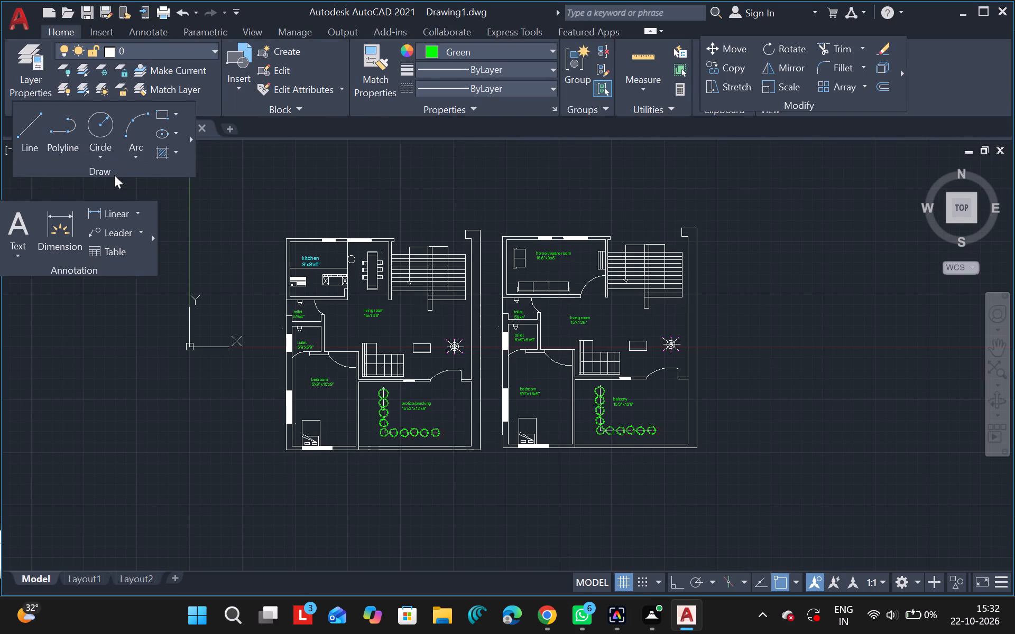
left_click_drag(114, 175, 43, 385)
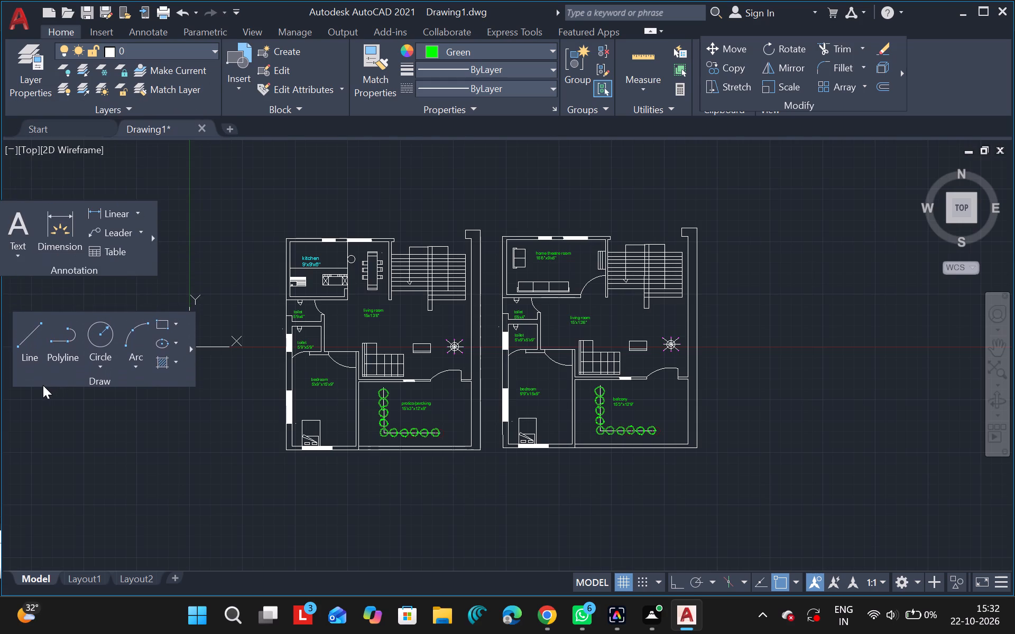
left_click(43, 385)
Select both complete floor plans, save the drawing as drawing7 in the Documents folder, and dismiss the pop-up notices.
left_click(242, 203)
left_click_drag(242, 203, 752, 177)
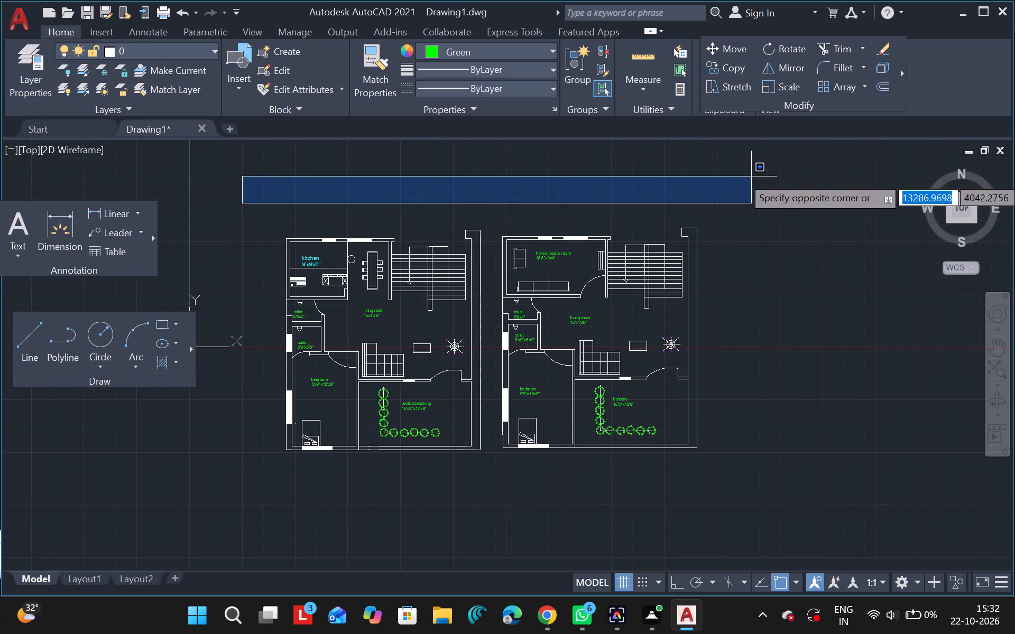
left_click_drag(752, 177, 713, 406)
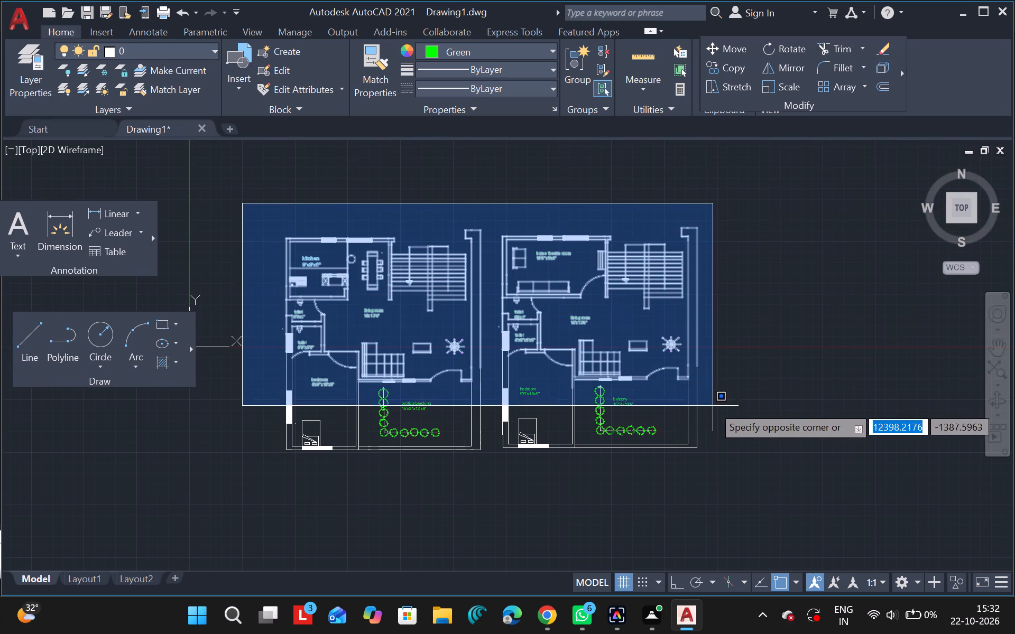
left_click_drag(713, 406, 711, 533)
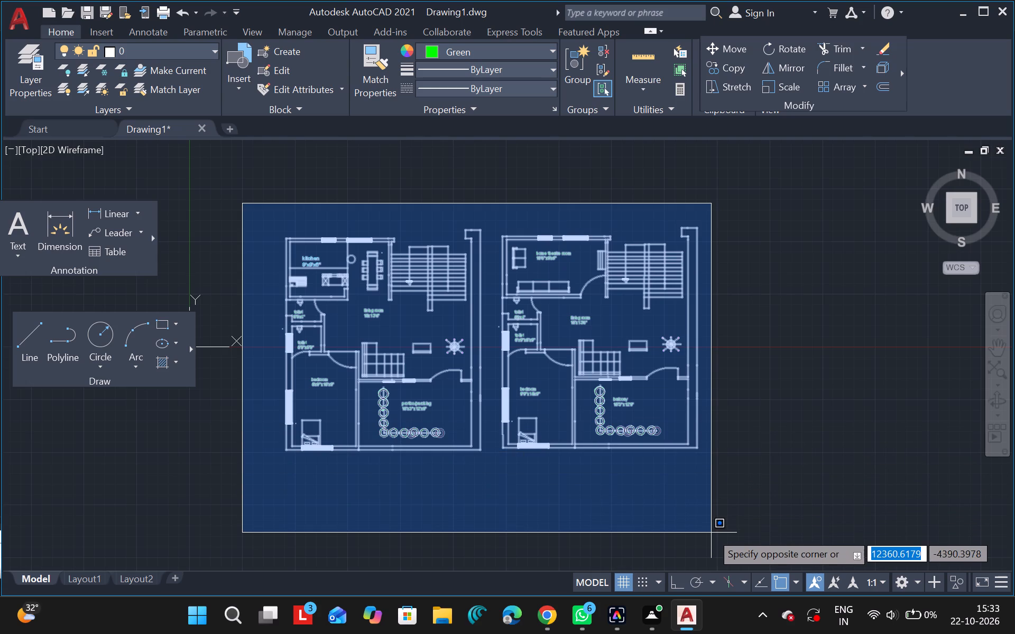
left_click(711, 533)
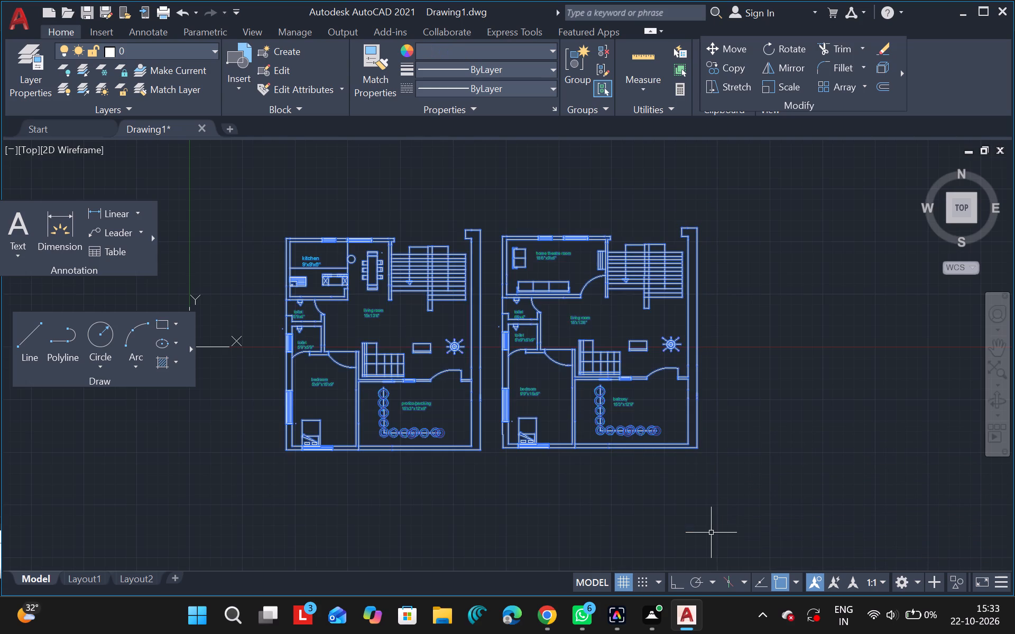
key("ctrl+s")
key("ctrl+s")
key("ctrl+s")
key("ctrl+s")
key("ctrl+s")
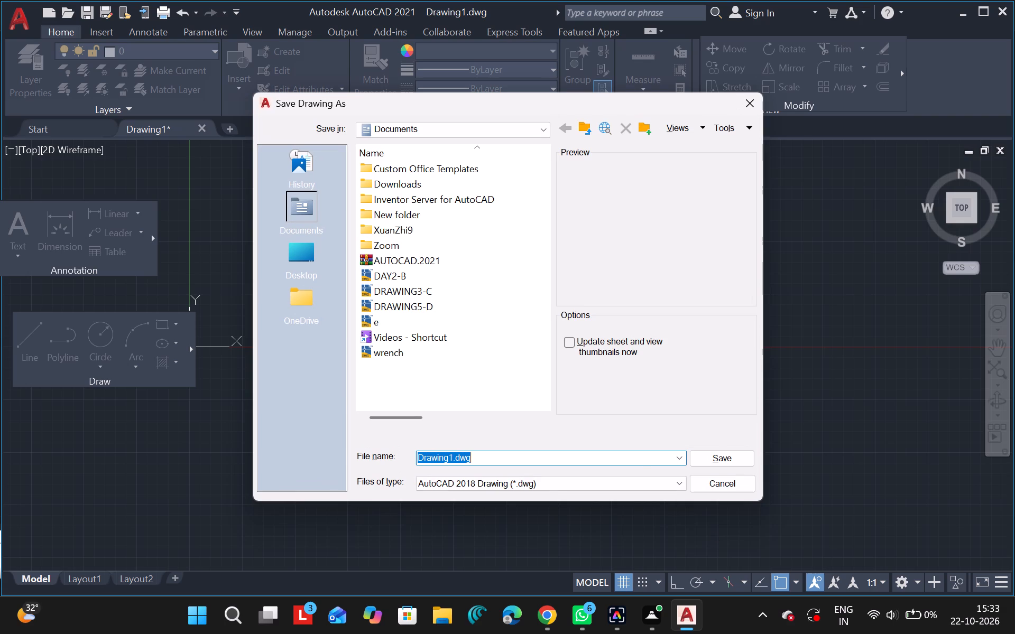
key("BackSpace")
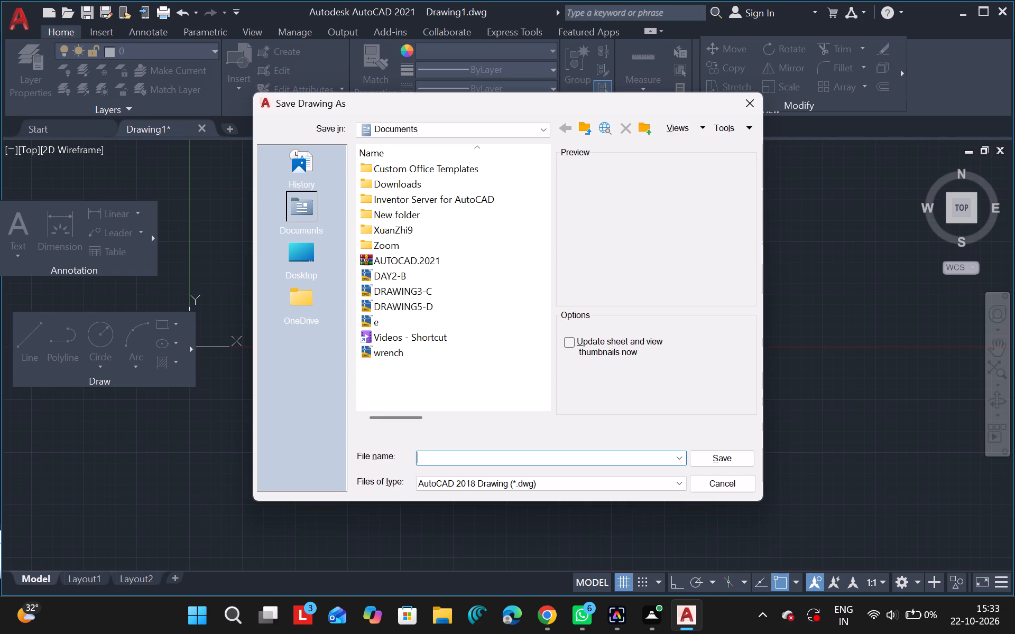
type("drawing")
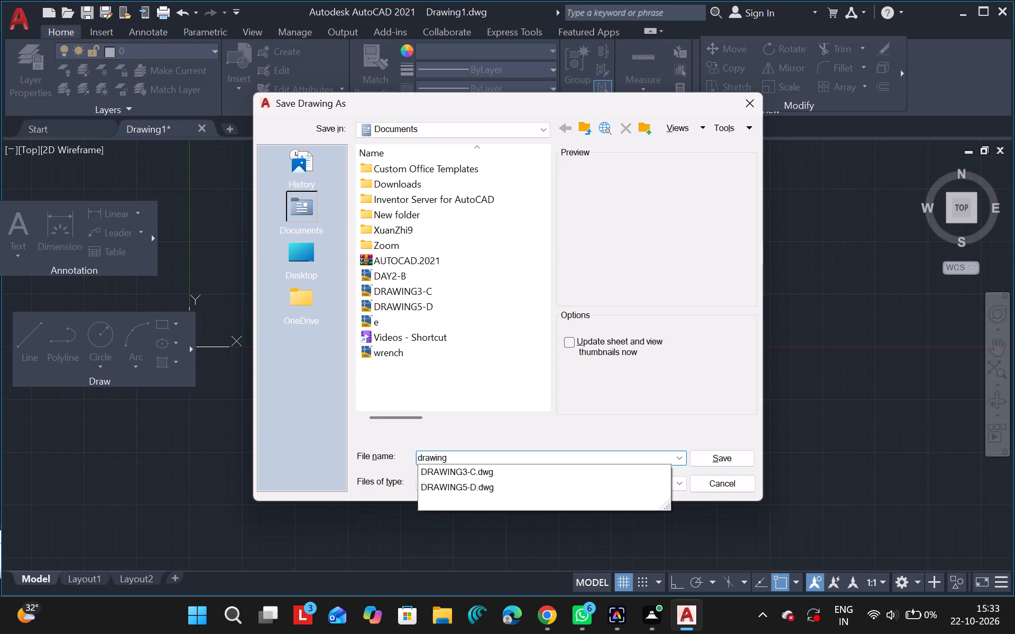
key("7")
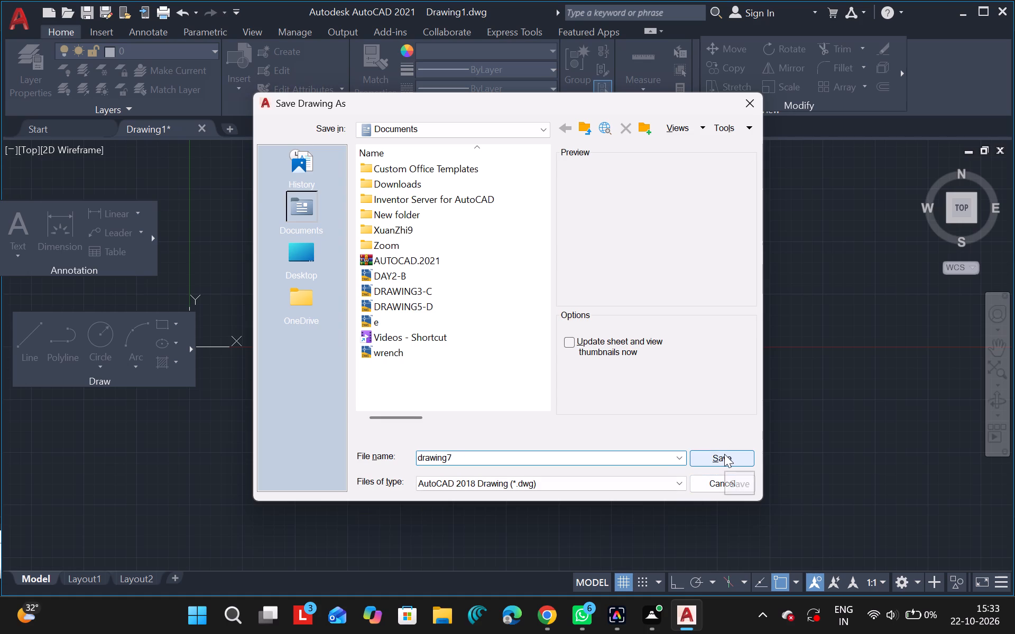
left_click(724, 454)
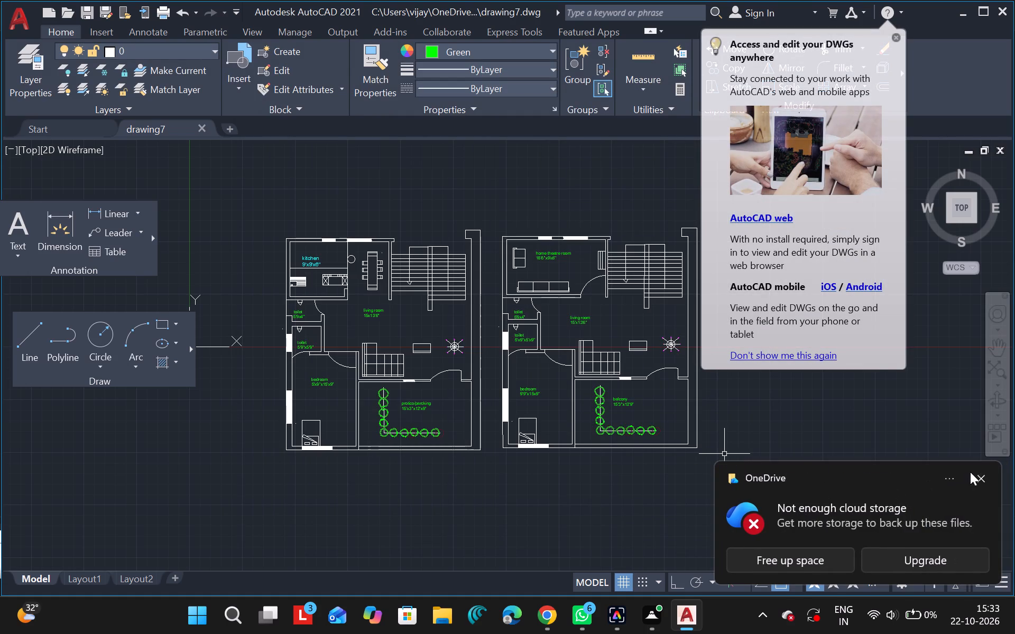
left_click(976, 477)
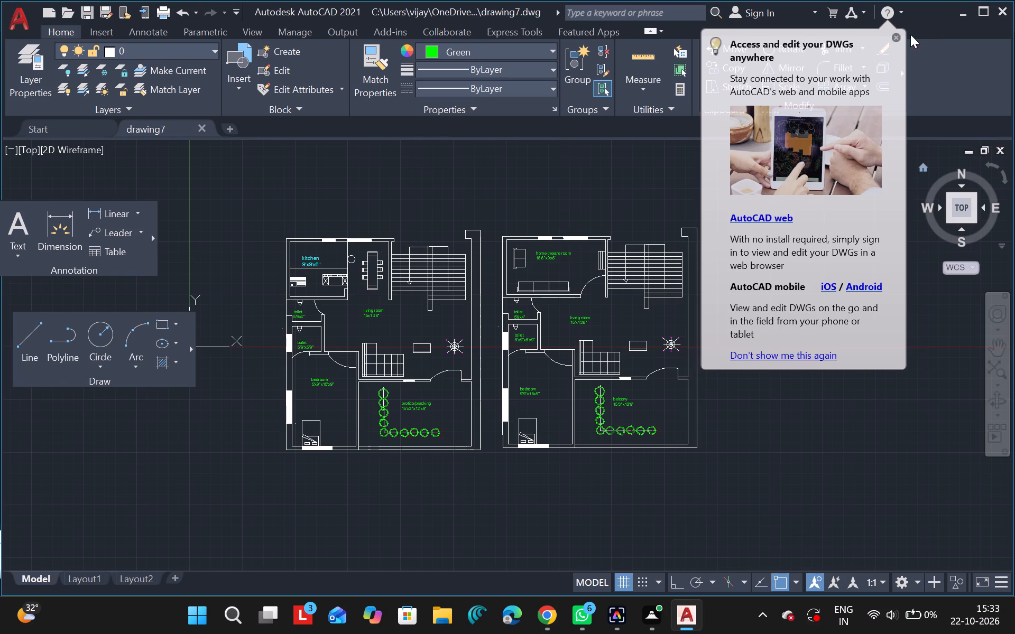
left_click(897, 35)
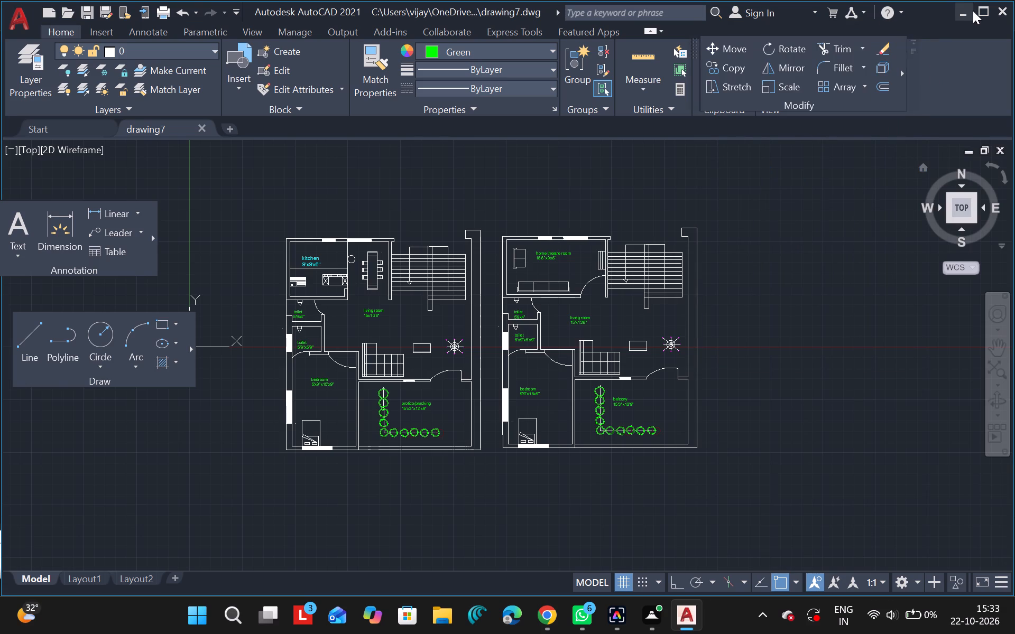